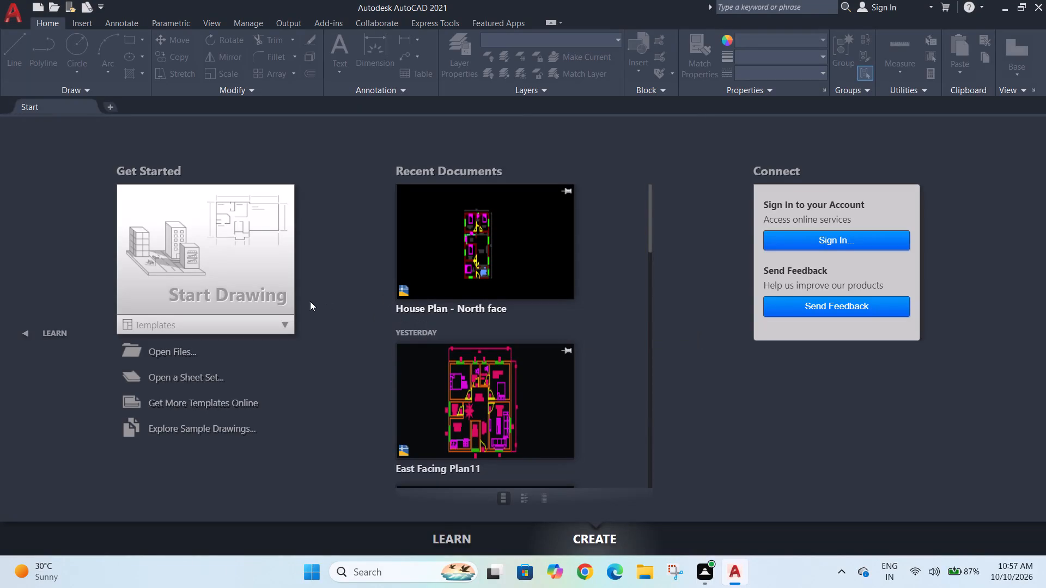
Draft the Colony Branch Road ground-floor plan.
Start a new blank drawing and turn off the grid display.
left_click(222, 264)
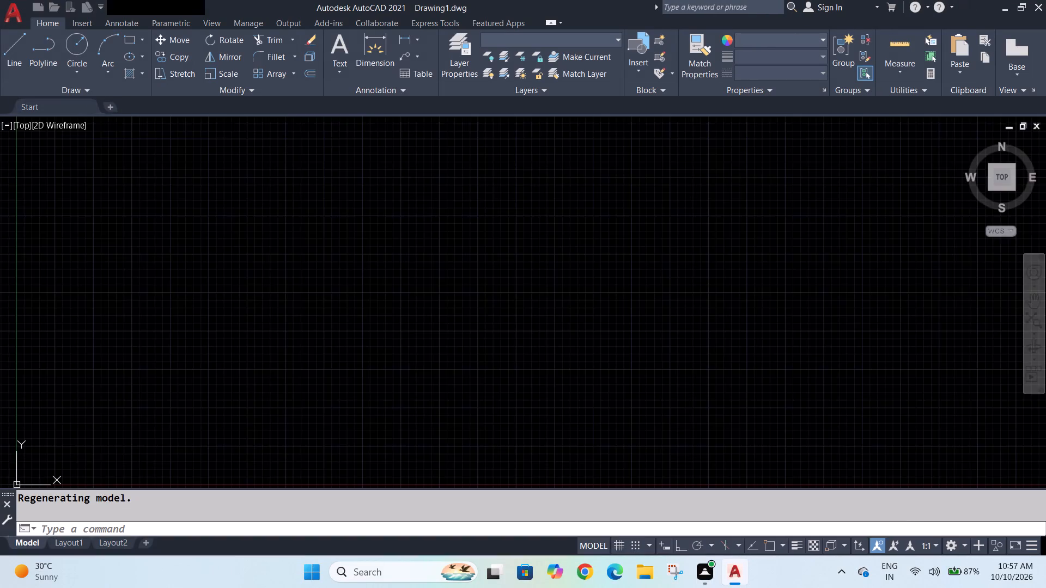
left_click(623, 546)
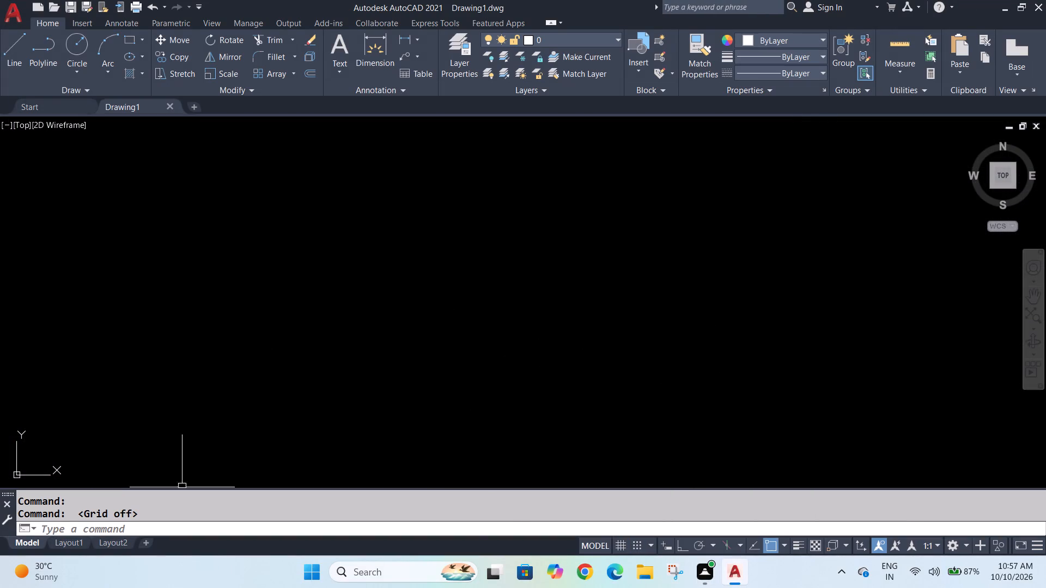
Turn on command log recording with LOGFILEON.
type("log")
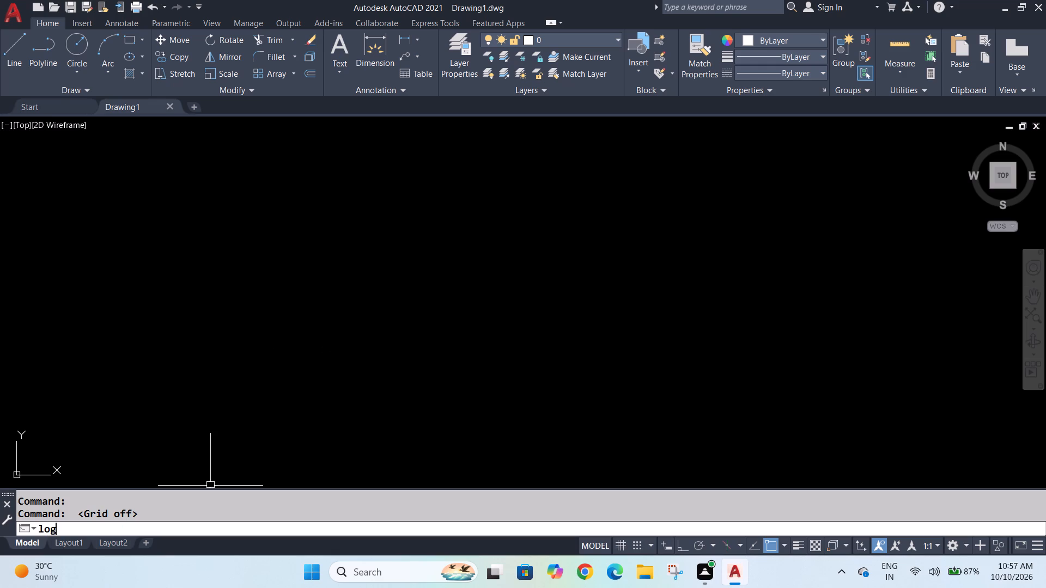
type("file")
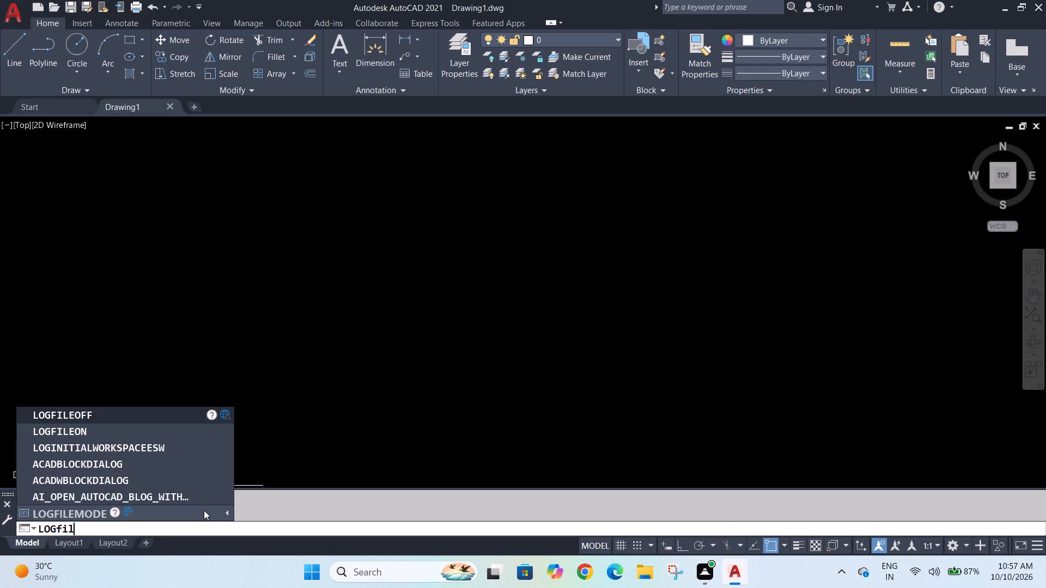
type("on")
key("Return")
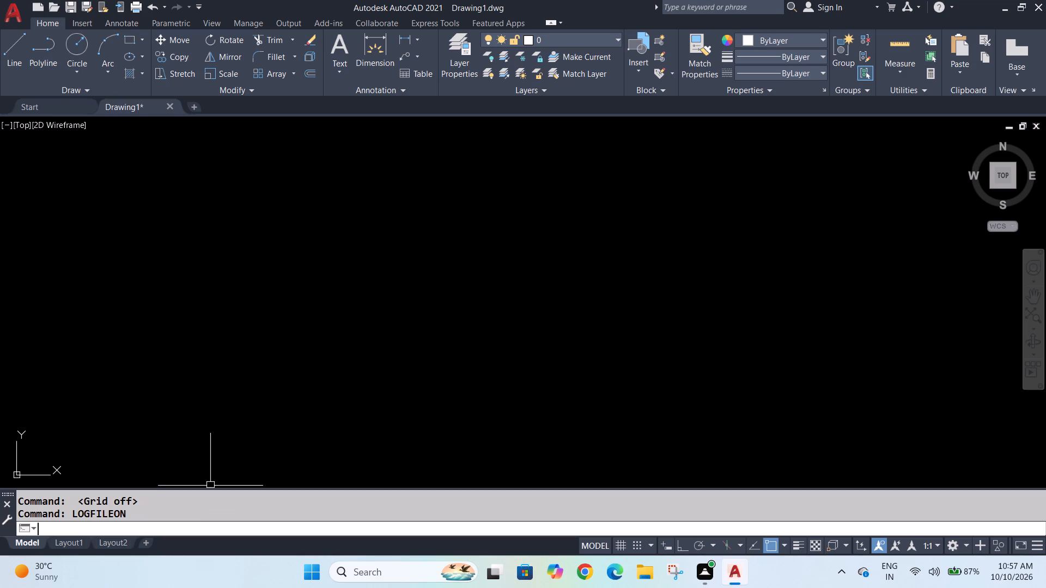
Configure the drawing units to Engineering length type with 0'-0.0" precision.
type("un")
type("its")
key("Return")
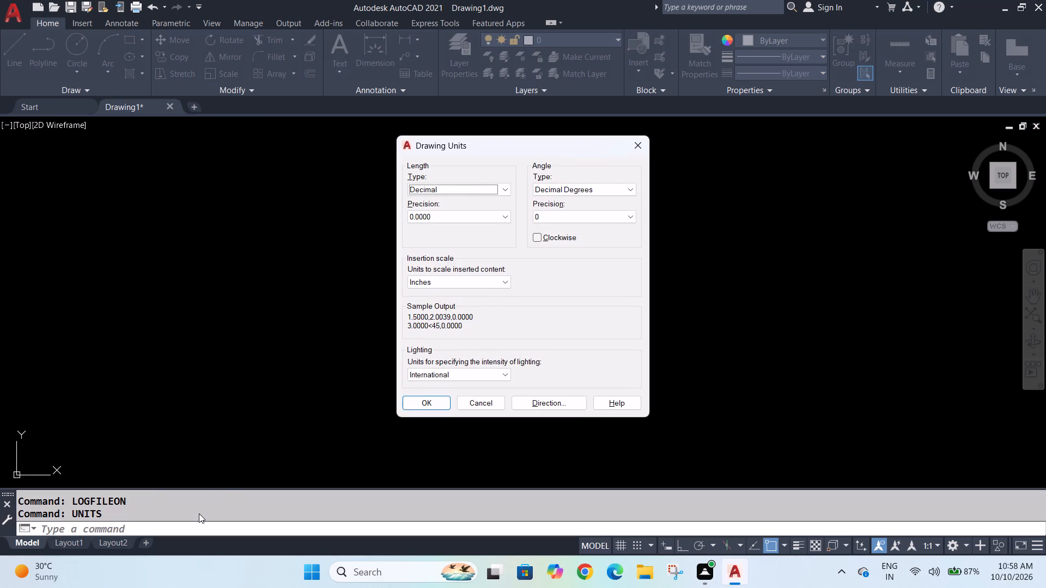
left_click(441, 189)
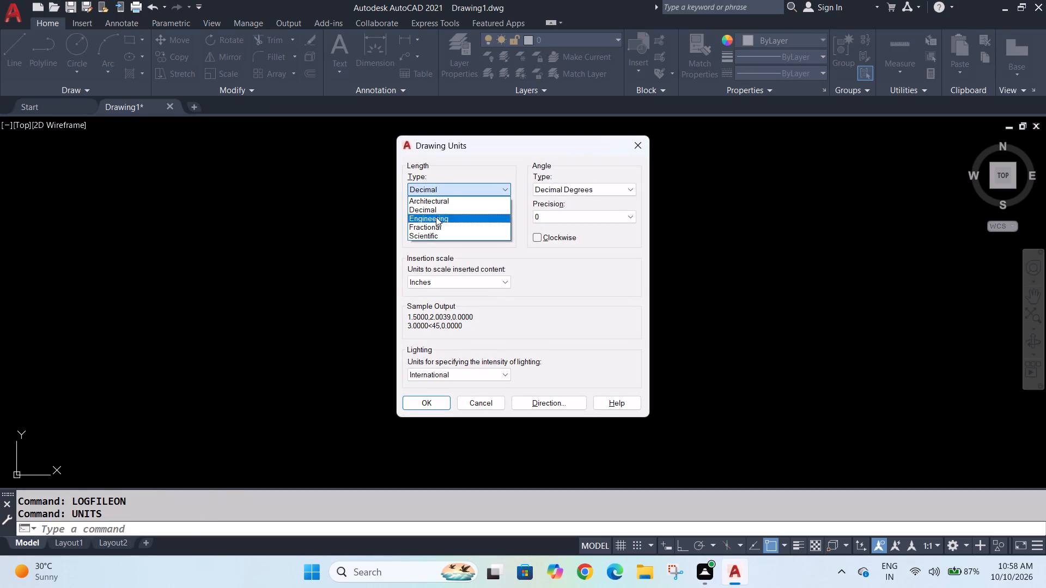
left_click(436, 217)
left_click(436, 217)
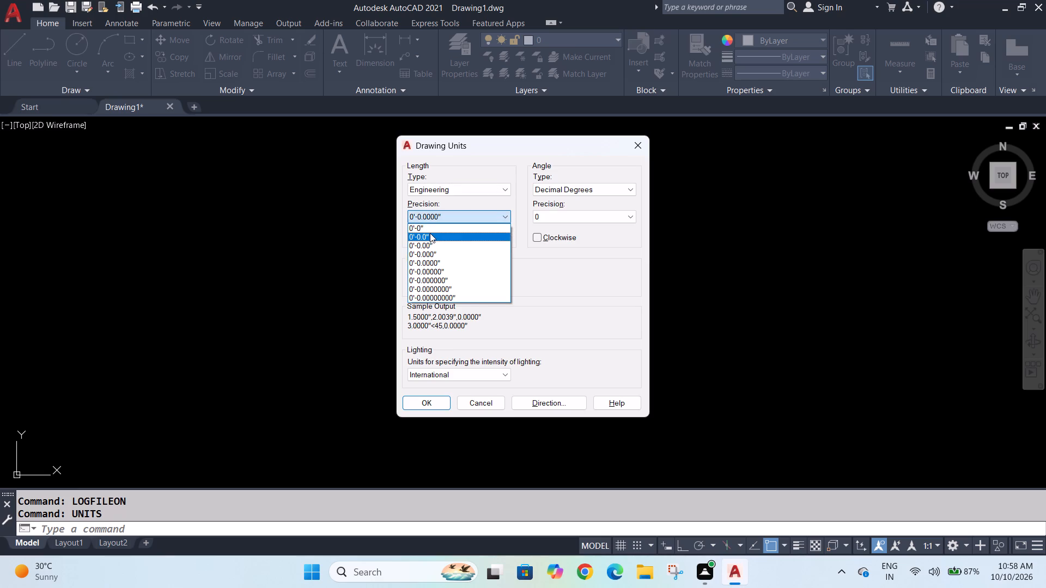
left_click(430, 233)
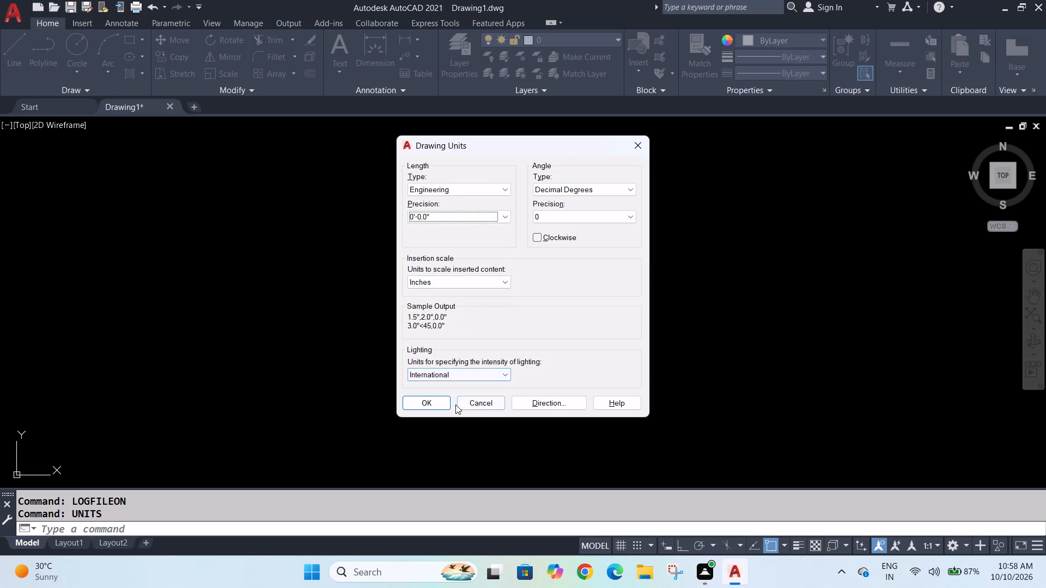
left_click(447, 403)
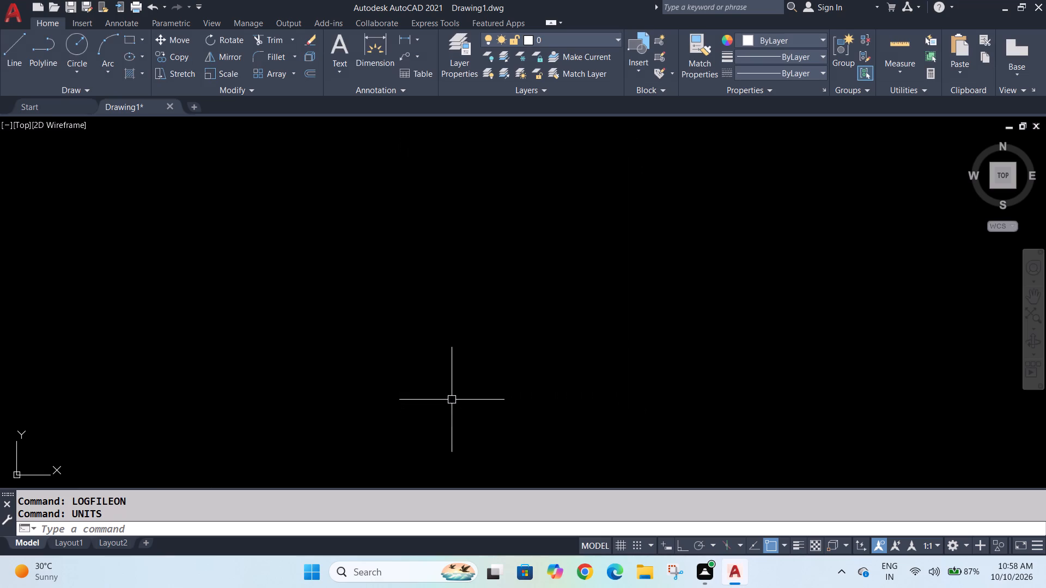
Modify the Standard dimension style's primary units to Engineering format with 0'-0.0" precision.
key("d")
key("Return")
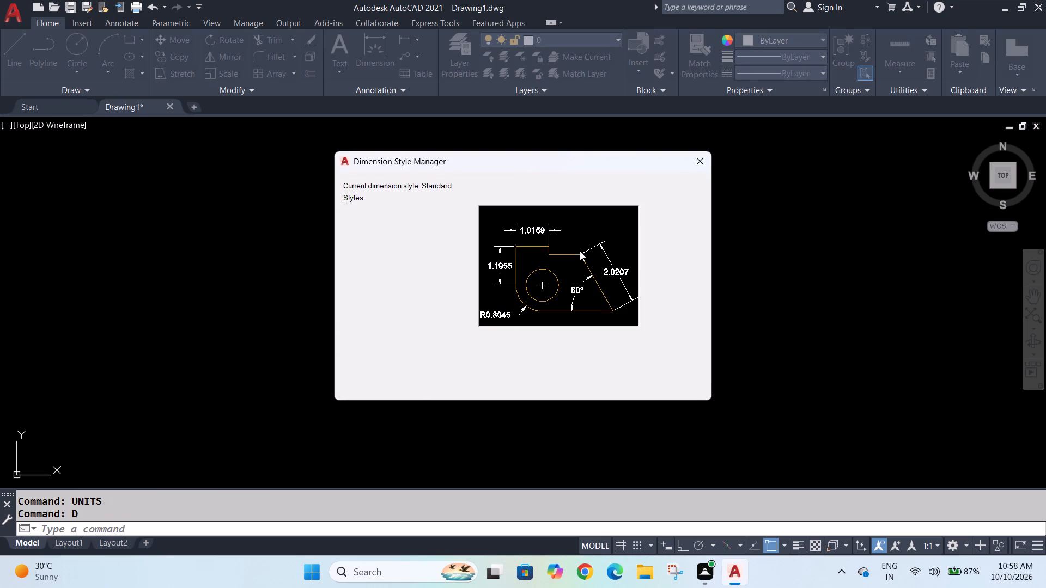
left_click(665, 258)
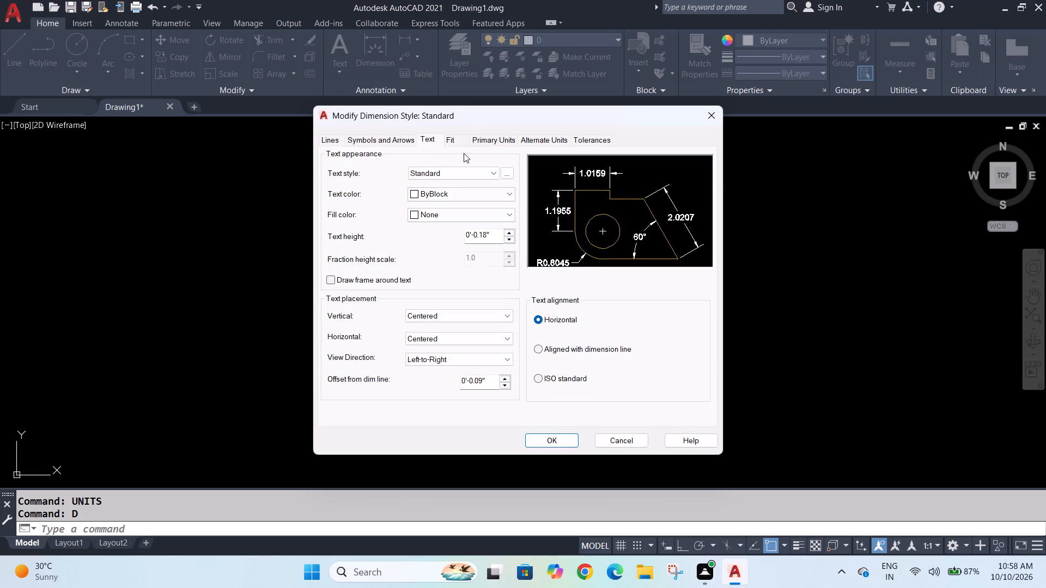
left_click(489, 141)
left_click(464, 164)
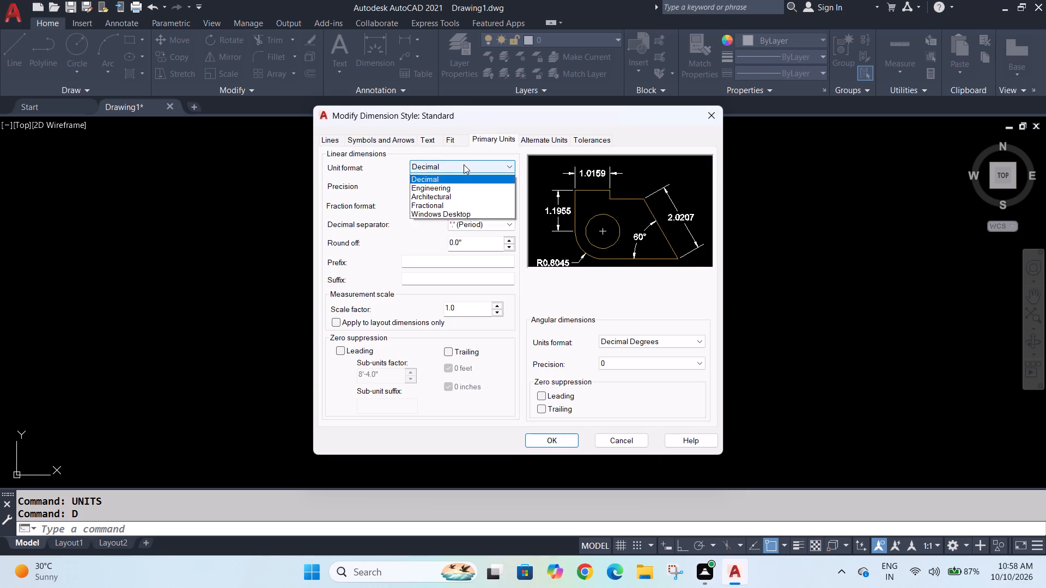
left_click(453, 193)
left_click(454, 186)
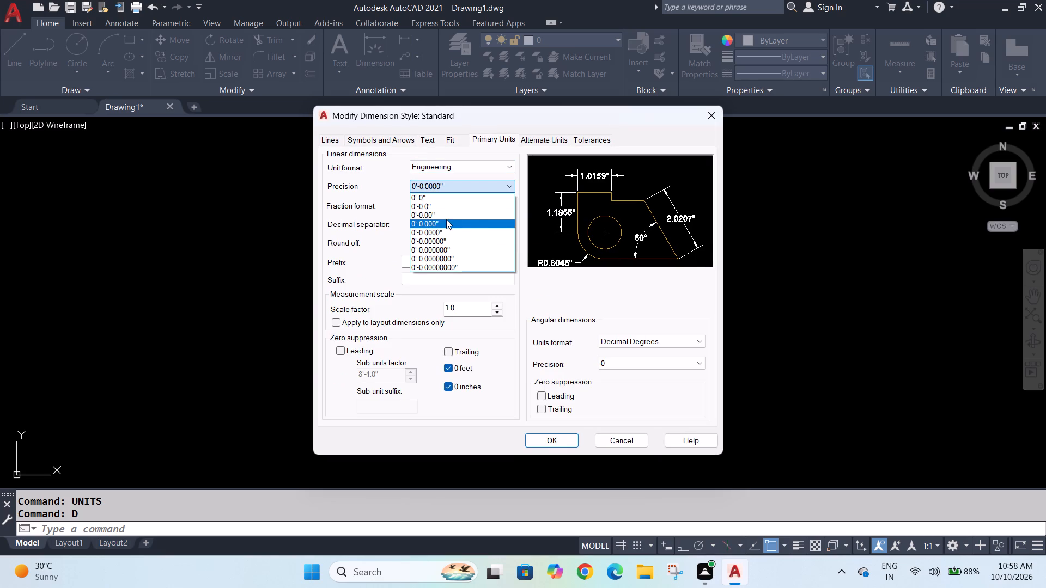
left_click(441, 204)
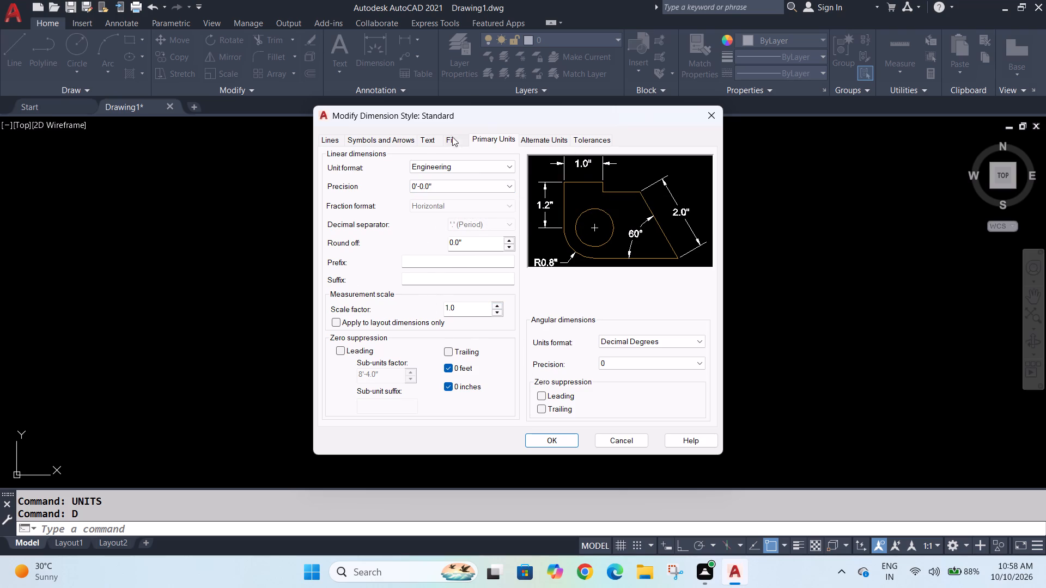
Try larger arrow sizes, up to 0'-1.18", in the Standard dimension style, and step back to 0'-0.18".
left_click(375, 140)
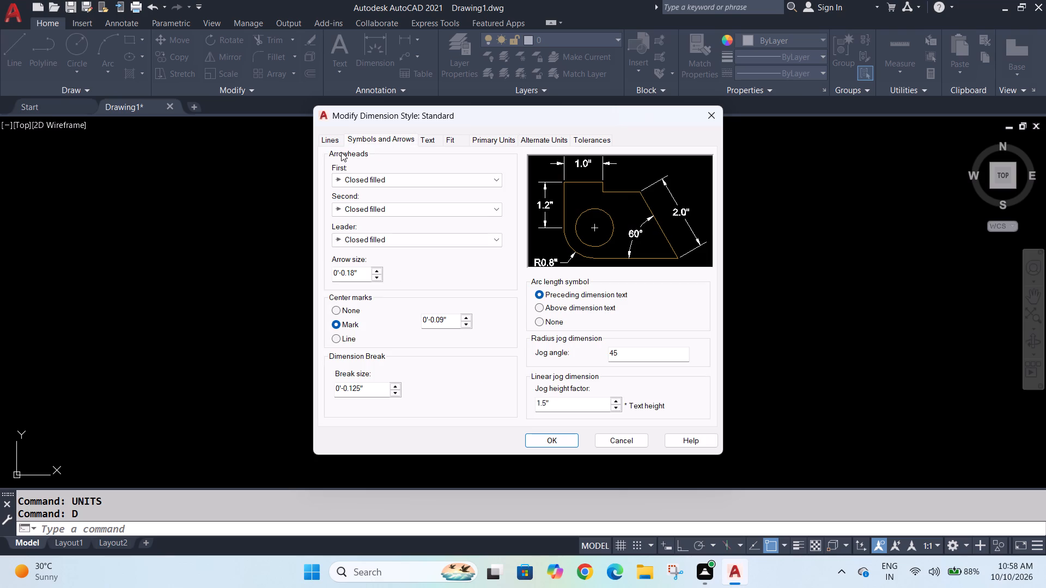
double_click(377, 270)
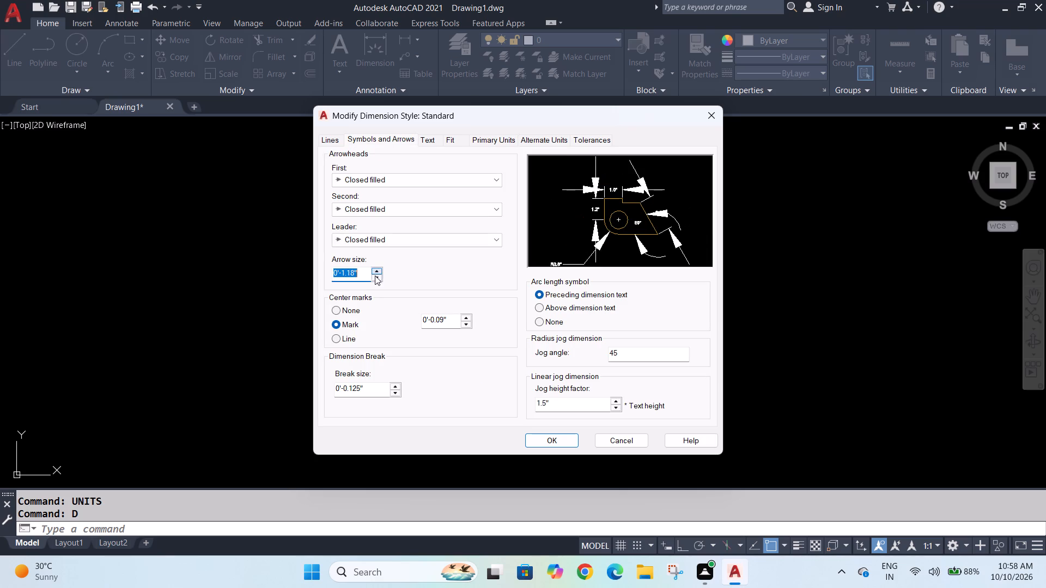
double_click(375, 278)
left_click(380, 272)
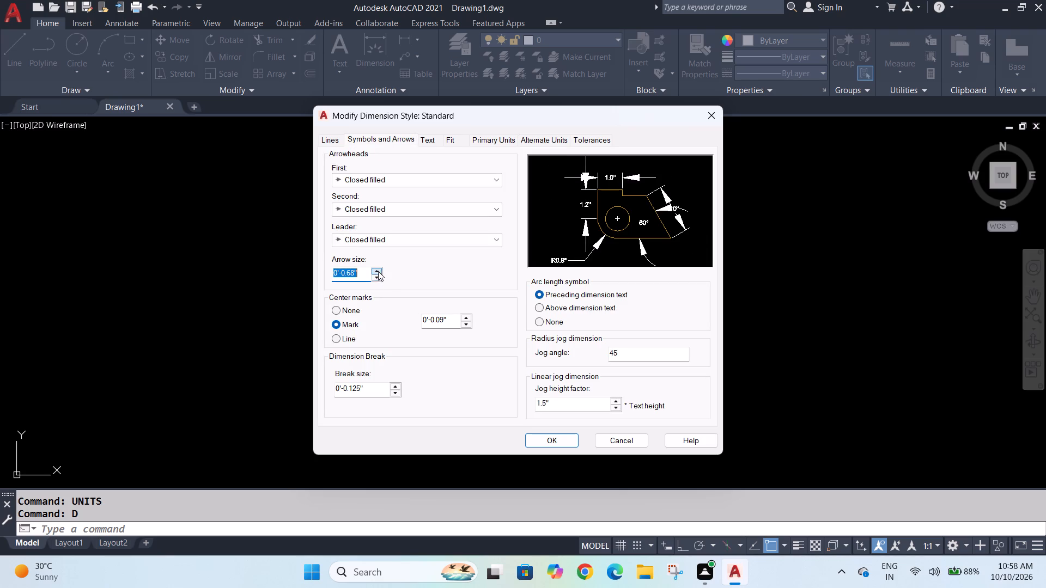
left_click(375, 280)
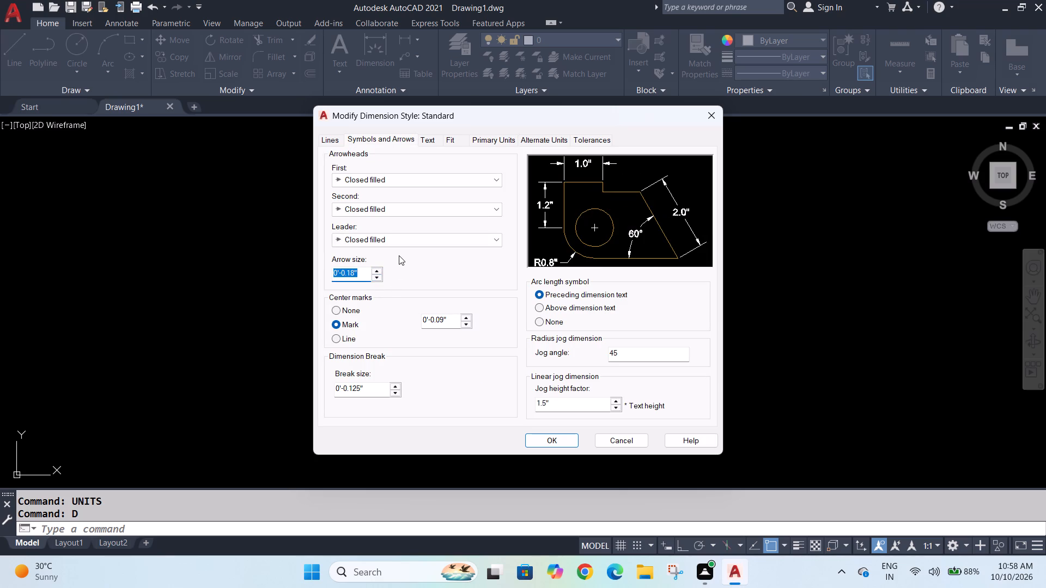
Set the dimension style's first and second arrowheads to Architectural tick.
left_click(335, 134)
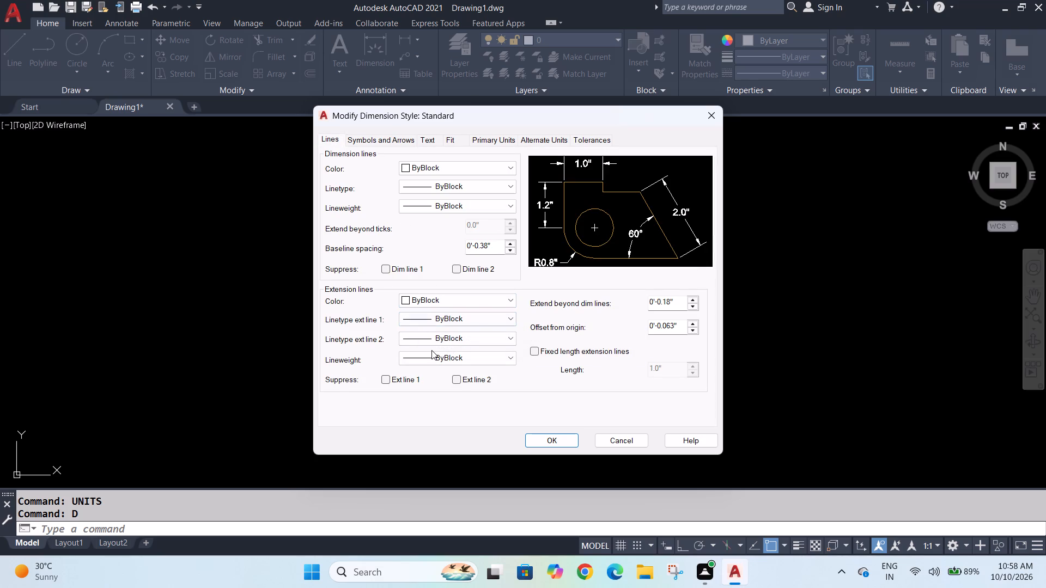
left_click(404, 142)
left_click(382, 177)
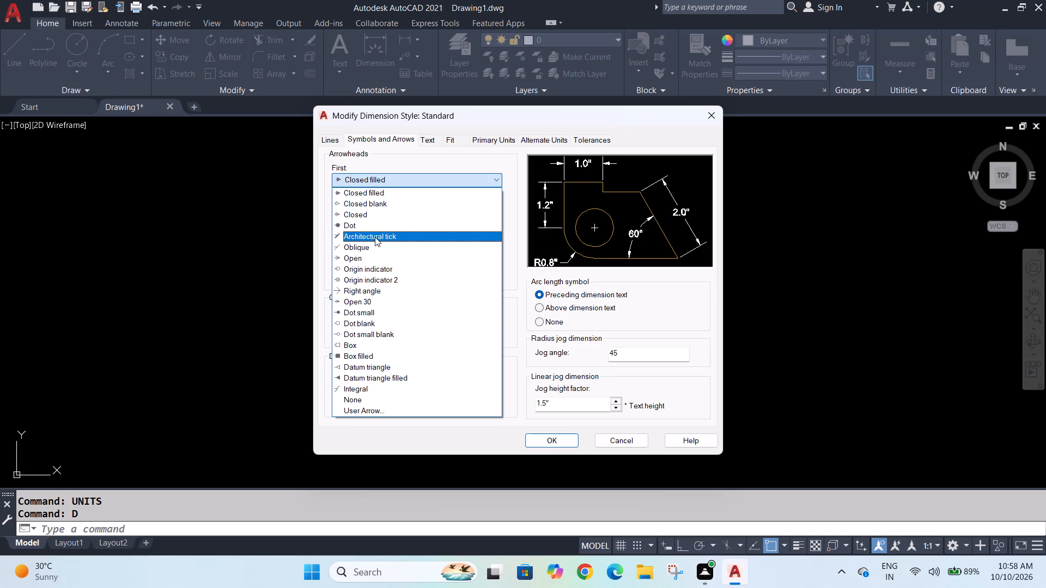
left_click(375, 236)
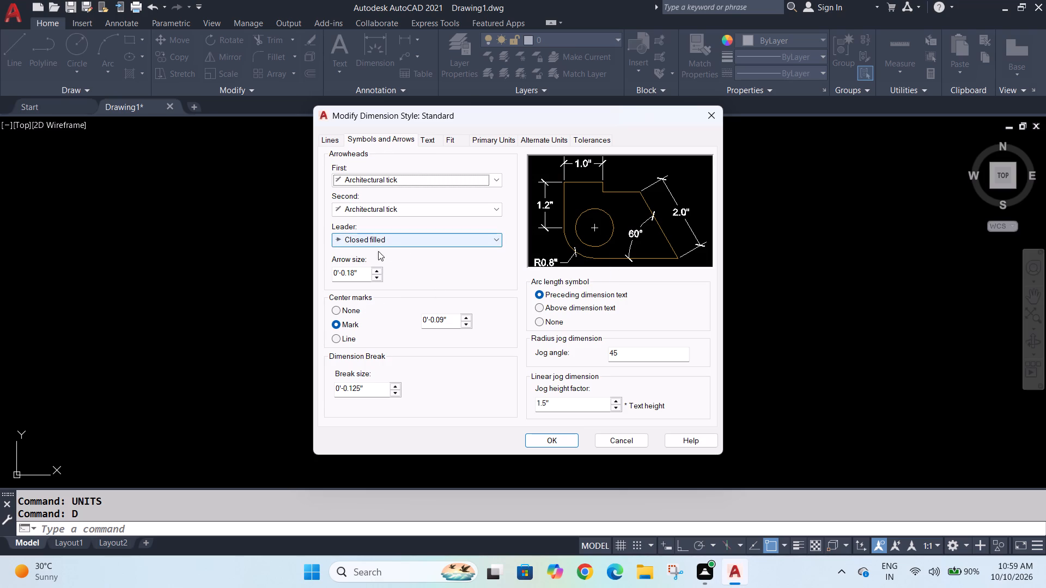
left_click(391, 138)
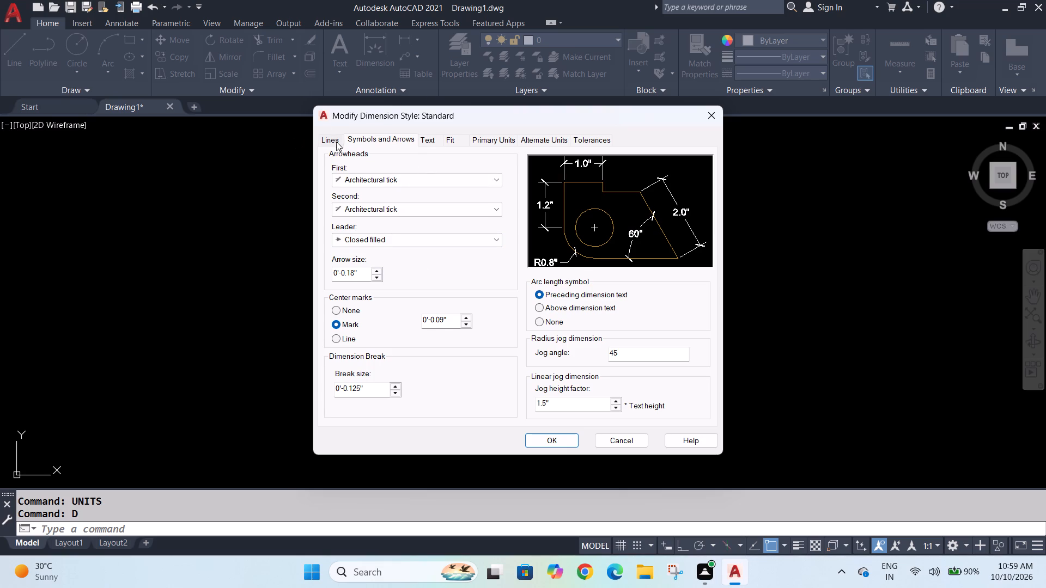
Suppress both extension lines, Ext line 1 and Ext line 2, in the Standard dimension style.
left_click(332, 139)
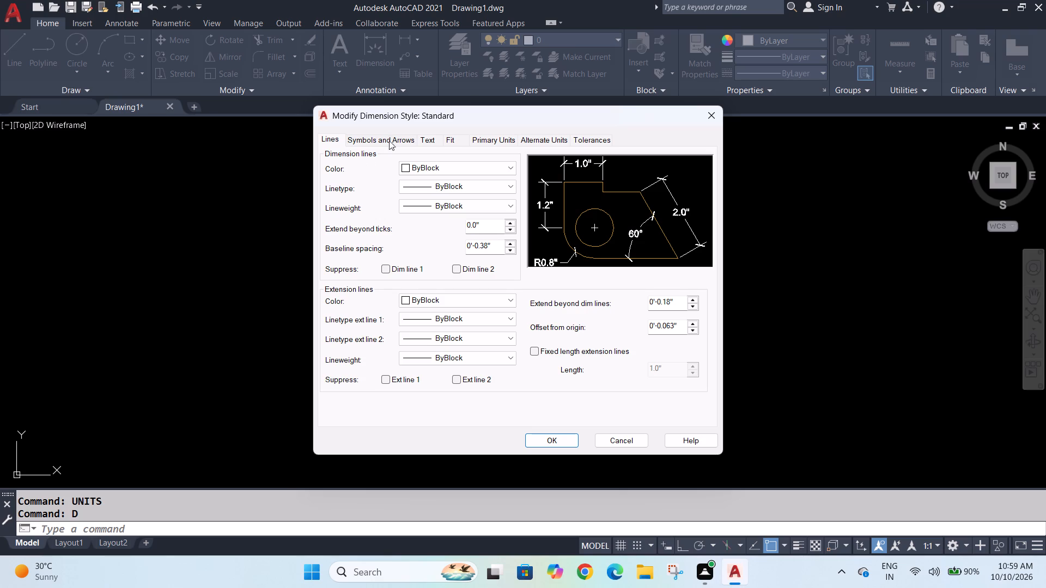
left_click(384, 379)
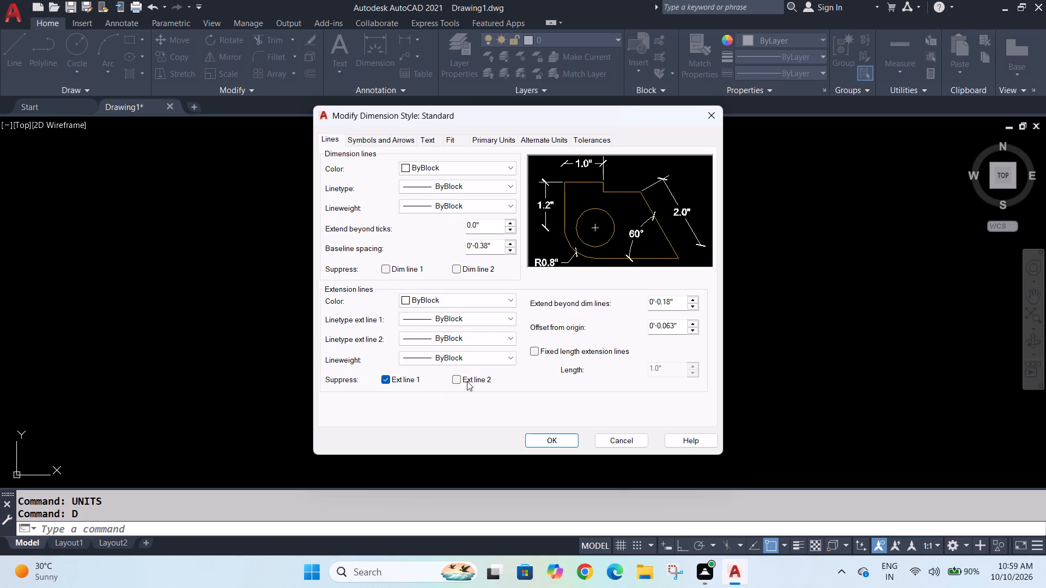
left_click(459, 378)
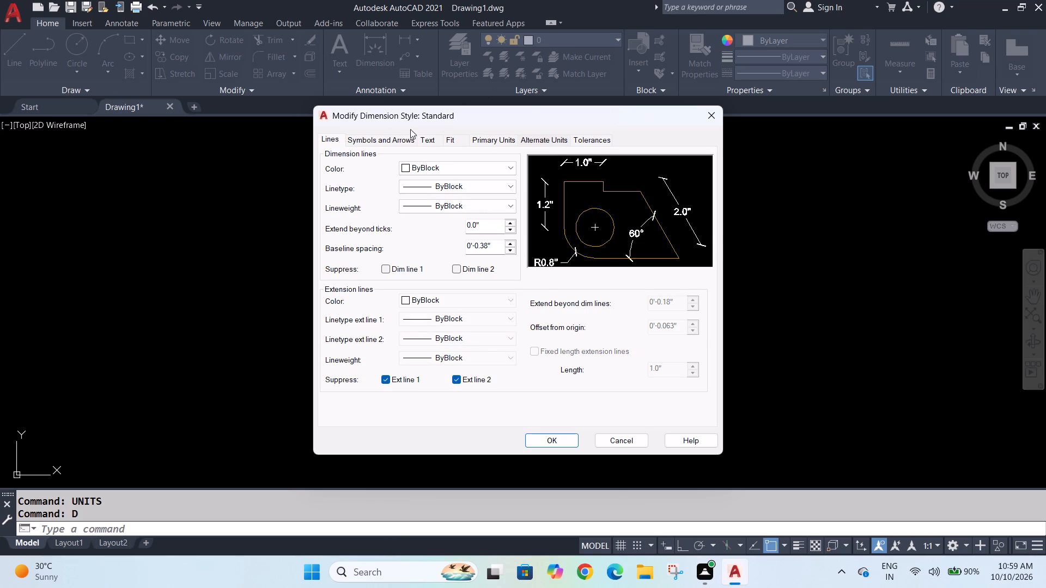
Set the Standard dimension style's dimension arrowheads to Open 30.
left_click(395, 139)
left_click(370, 177)
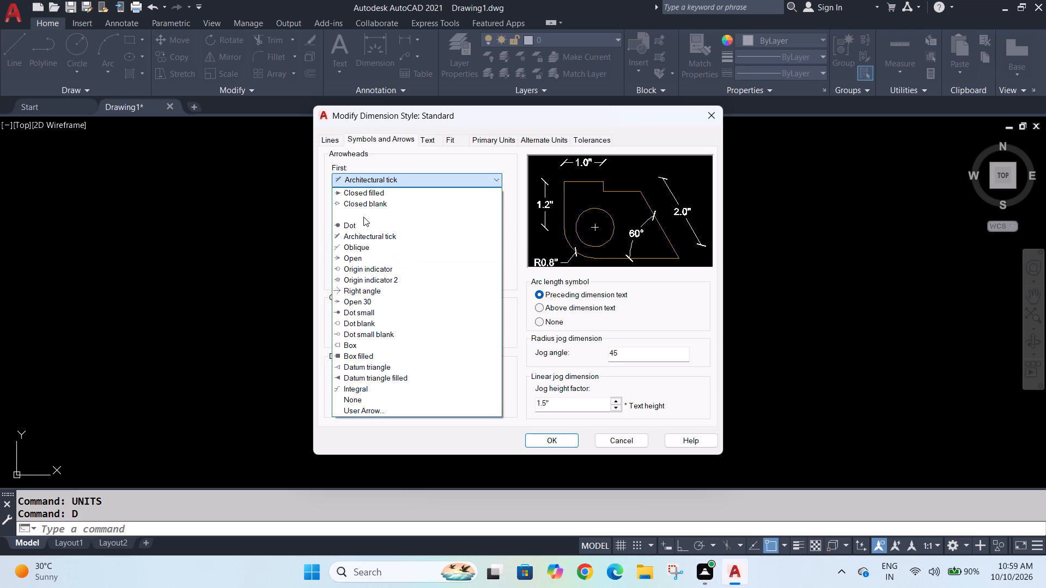
left_click(364, 297)
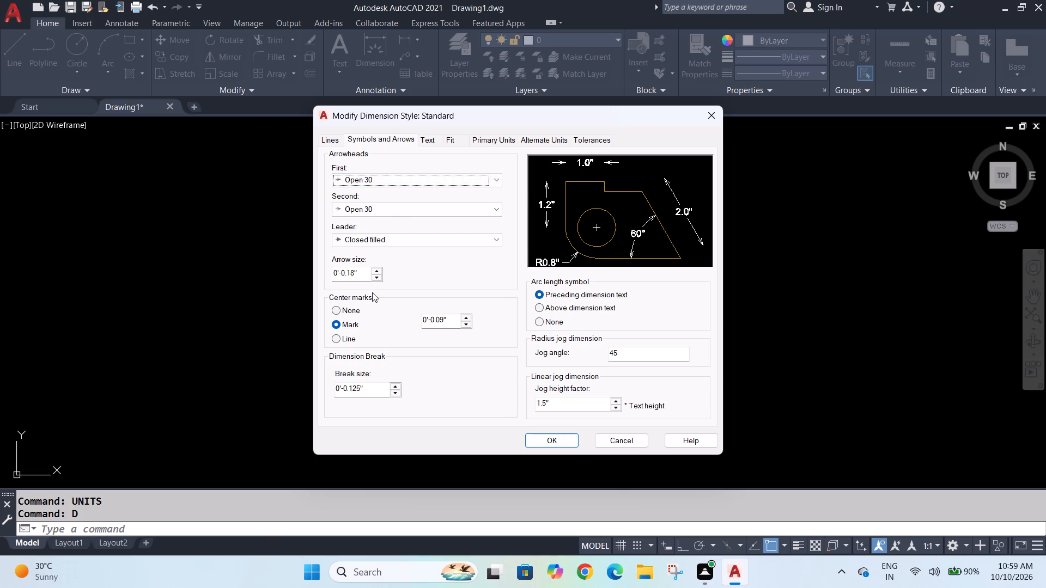
Set the dimension text height to 0'-1.18".
left_click(423, 141)
double_click(507, 234)
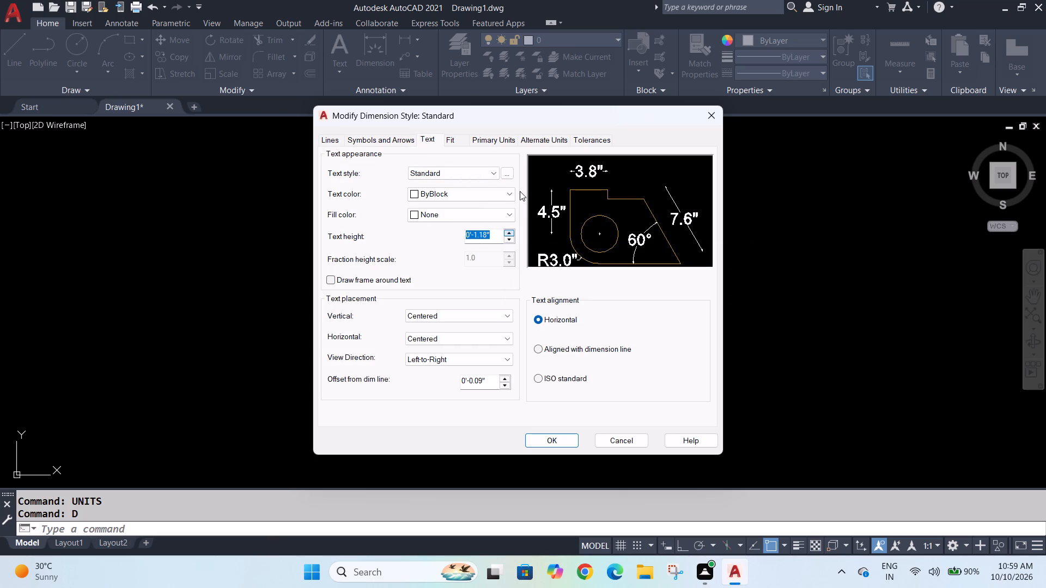
Enable the display of alternate units in the Standard dimension style, toggling it to compare the preview.
left_click(452, 139)
left_click(494, 143)
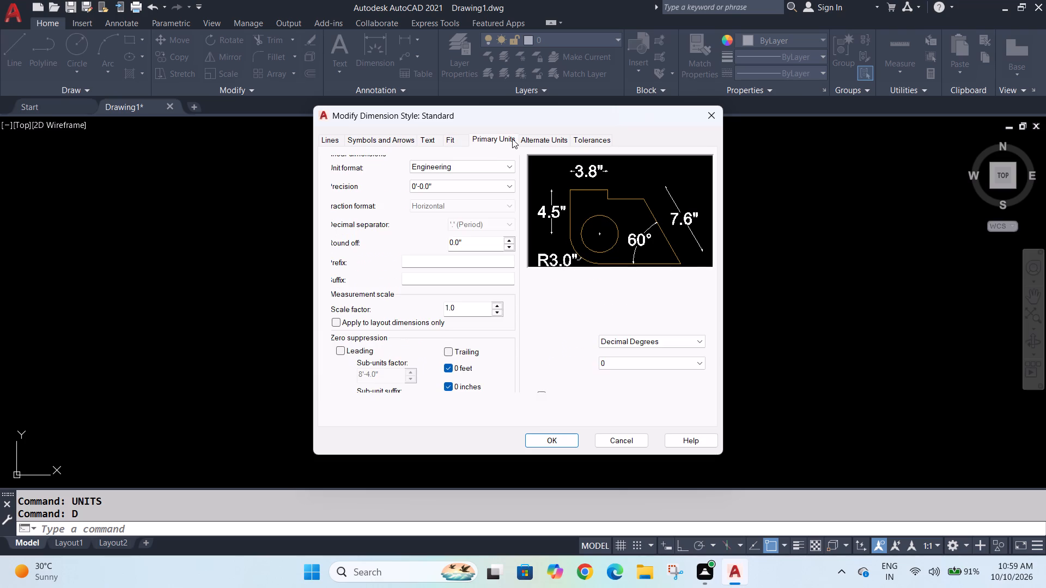
left_click(531, 142)
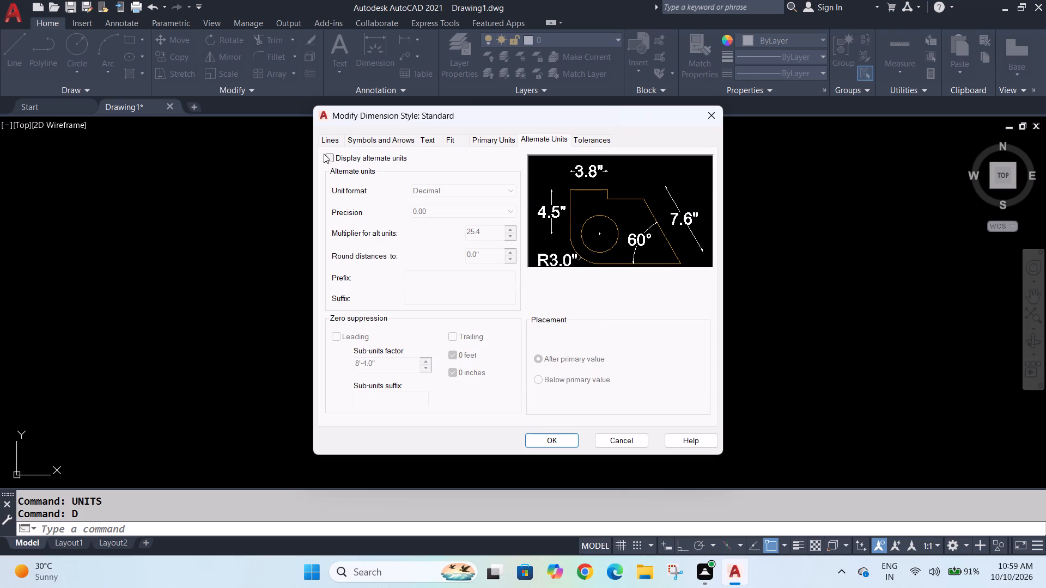
left_click(332, 158)
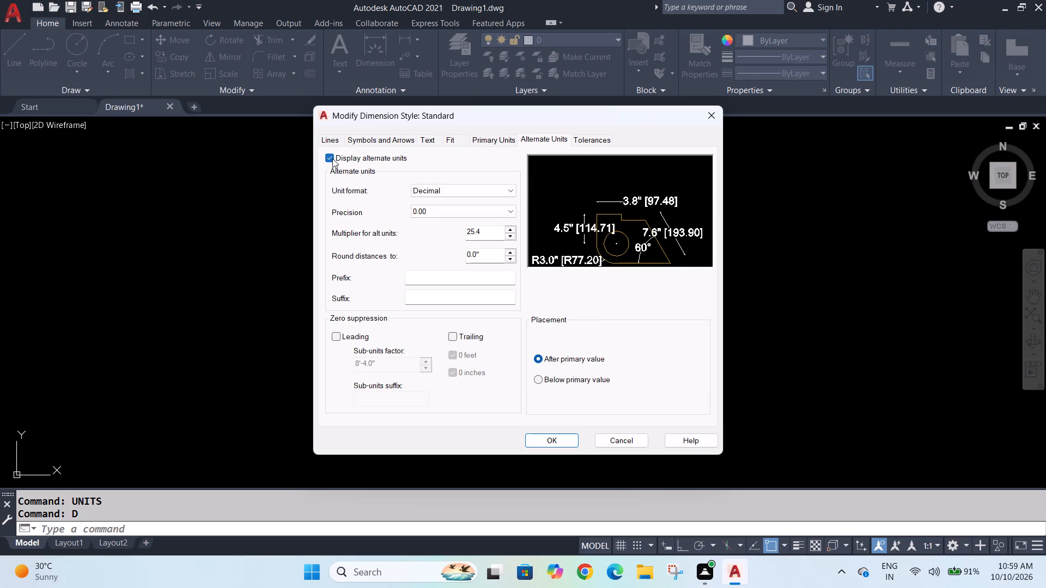
left_click(332, 158)
left_click(332, 158)
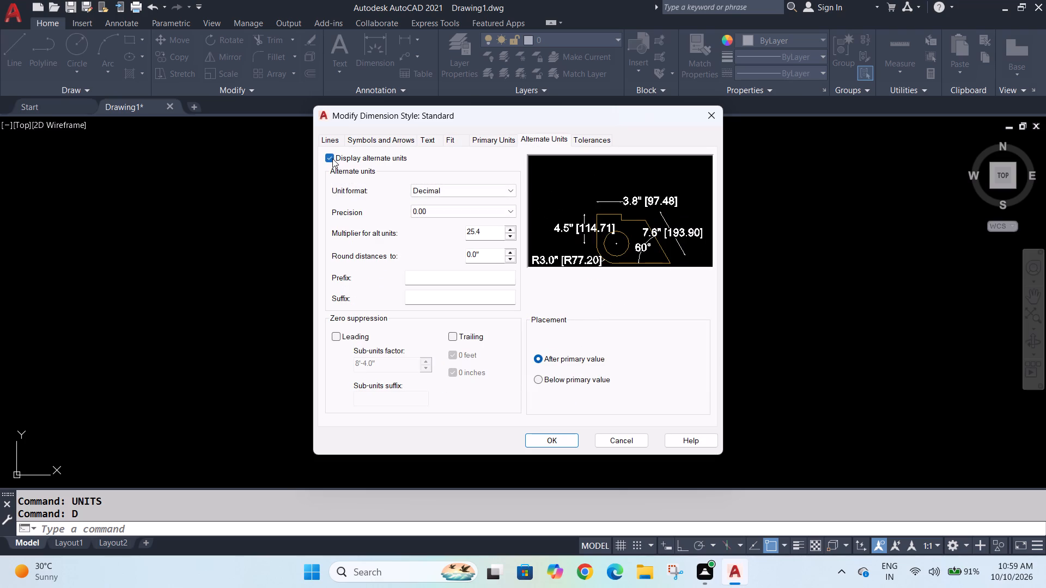
left_click(332, 158)
left_click(332, 158)
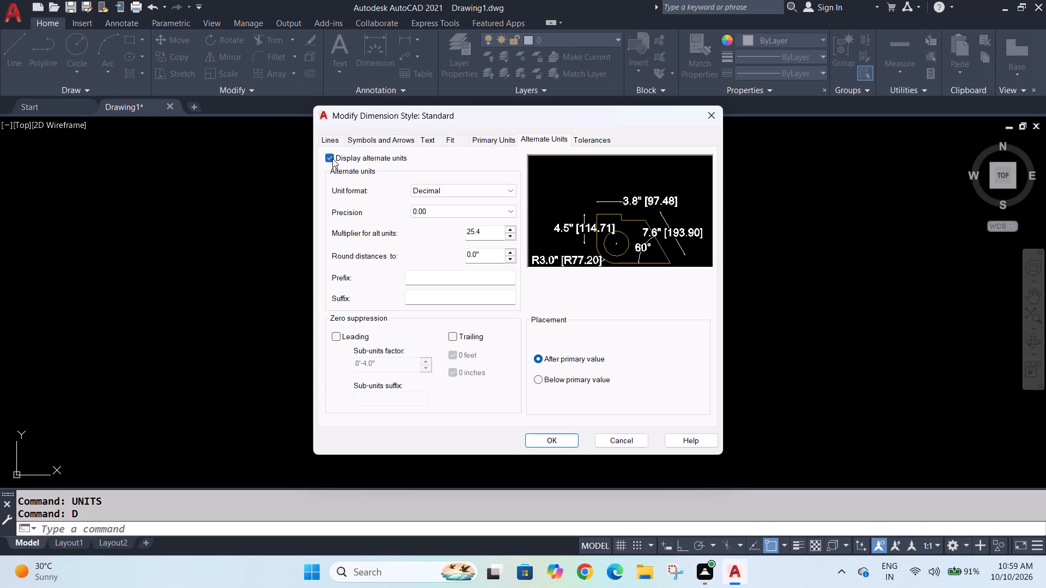
left_click(332, 158)
left_click(332, 158)
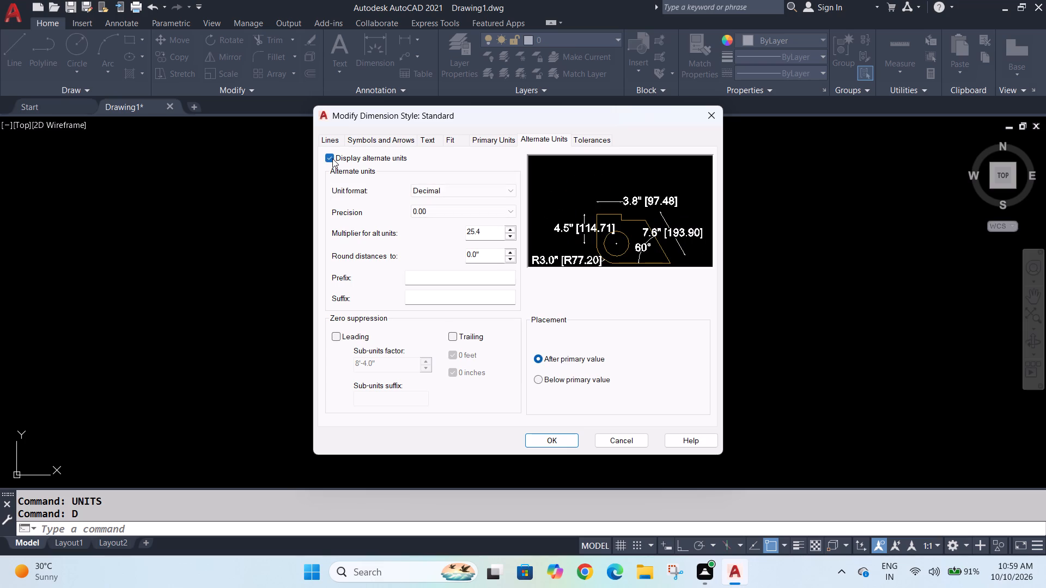
Enable alternate units in the Standard dimension style with Engineering format and a precision of 0'-0.0".
left_click(332, 158)
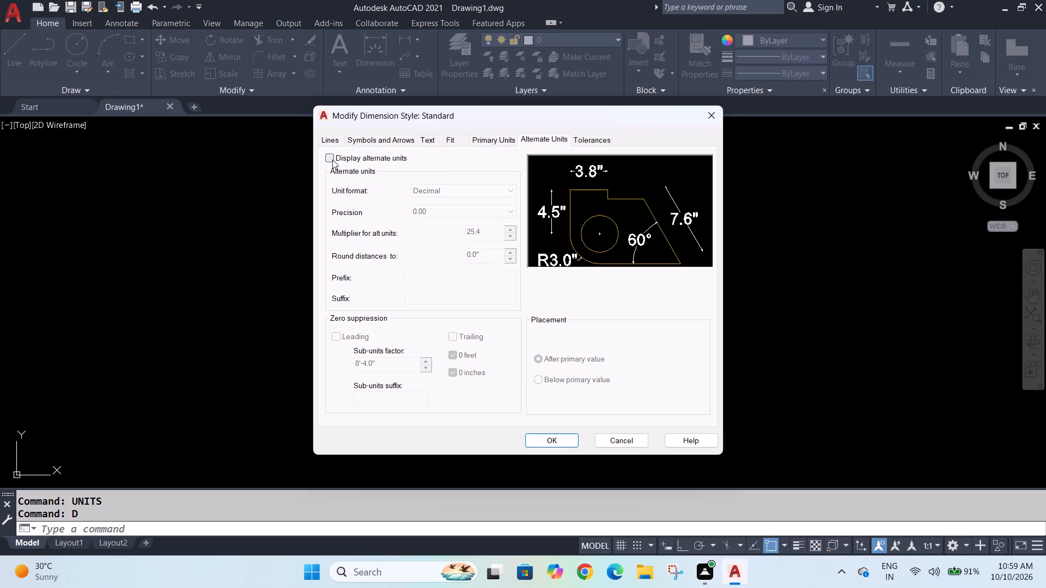
left_click(332, 160)
left_click(443, 192)
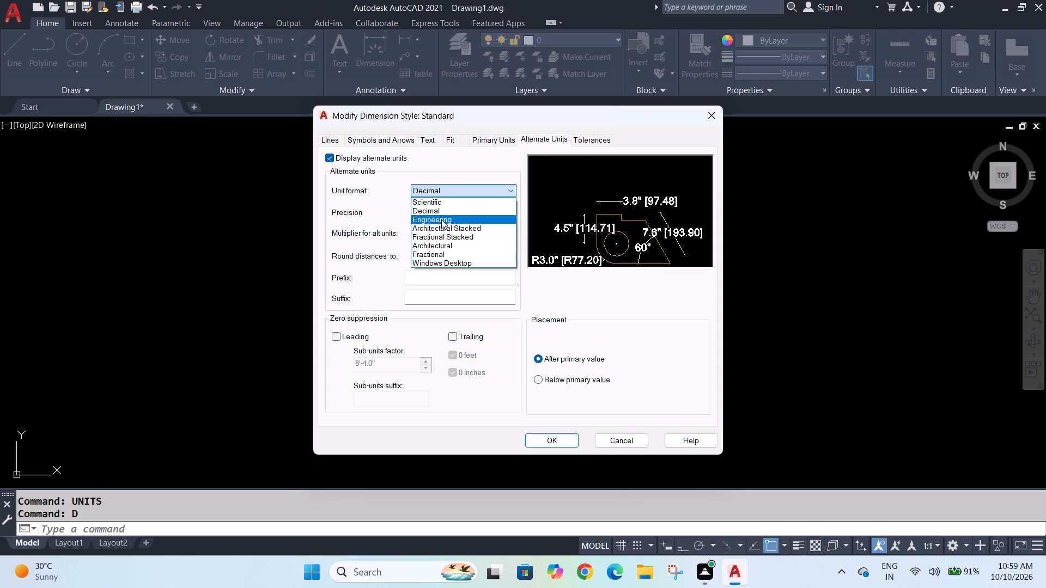
left_click(441, 219)
left_click(459, 213)
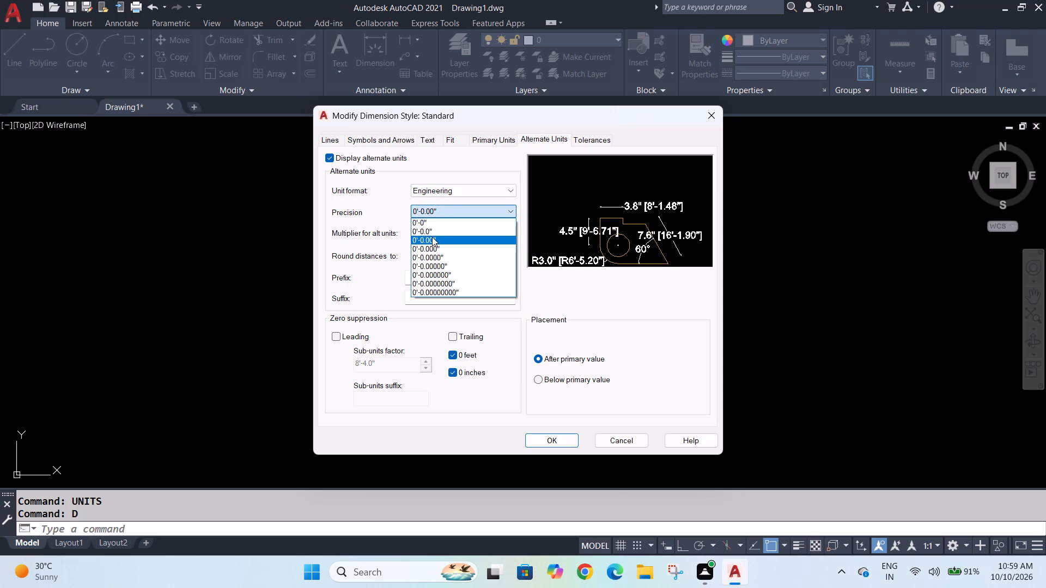
left_click(431, 234)
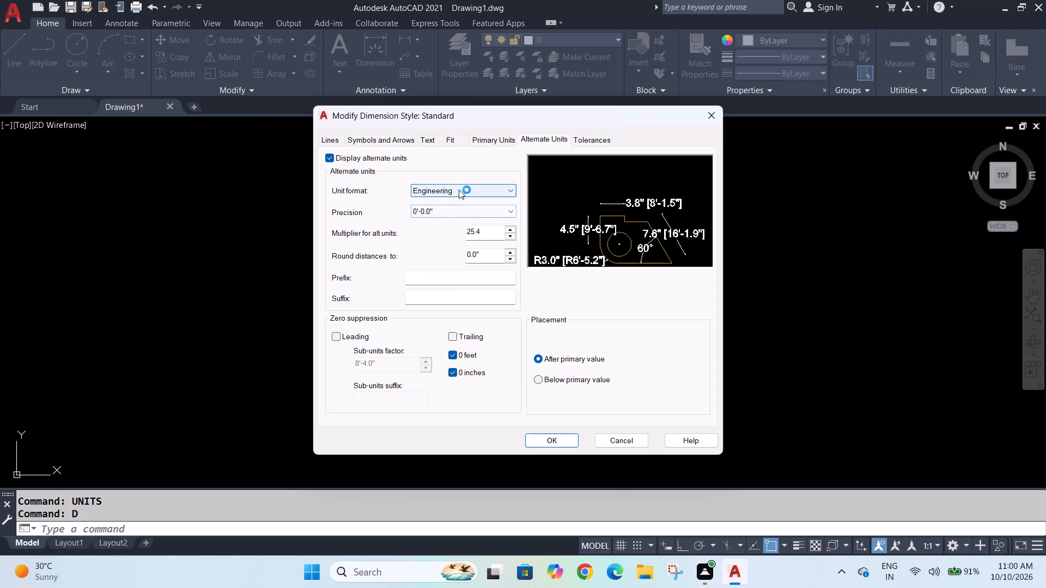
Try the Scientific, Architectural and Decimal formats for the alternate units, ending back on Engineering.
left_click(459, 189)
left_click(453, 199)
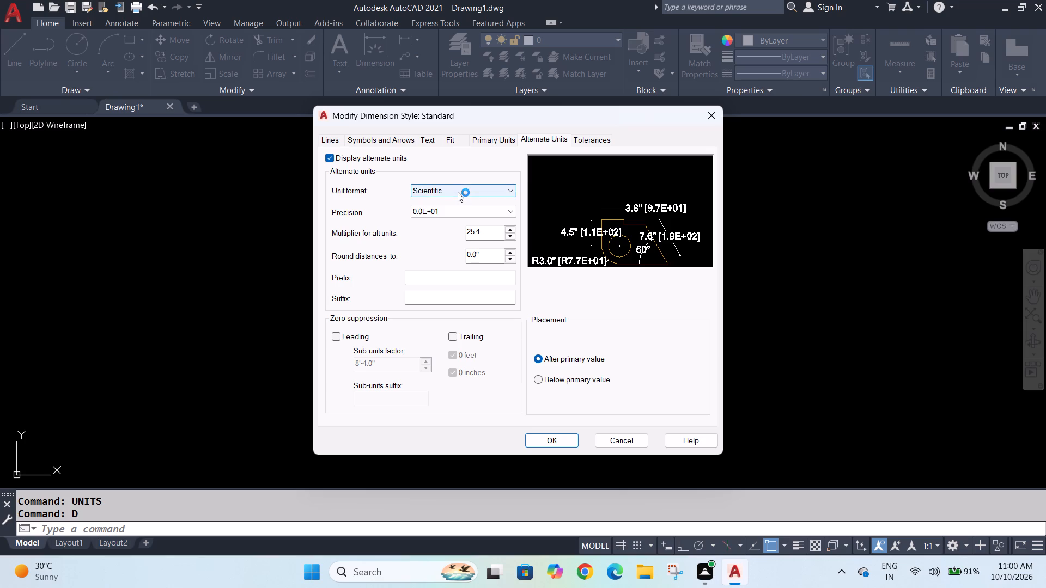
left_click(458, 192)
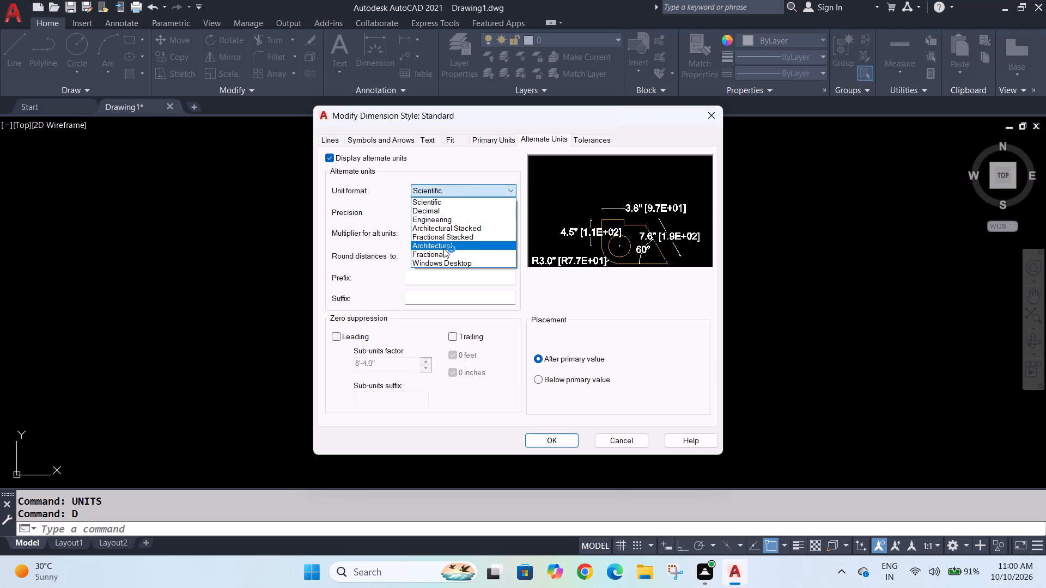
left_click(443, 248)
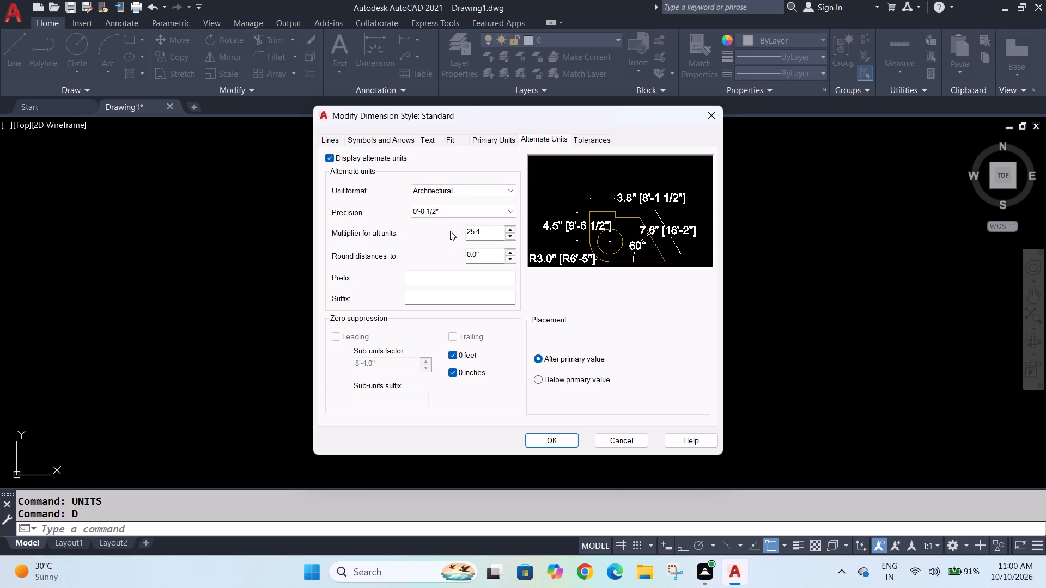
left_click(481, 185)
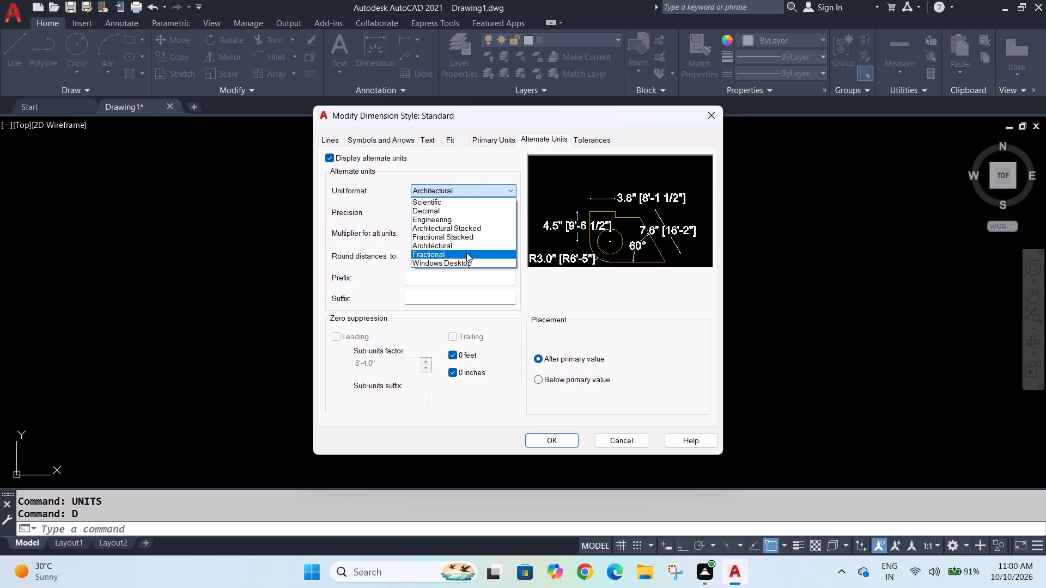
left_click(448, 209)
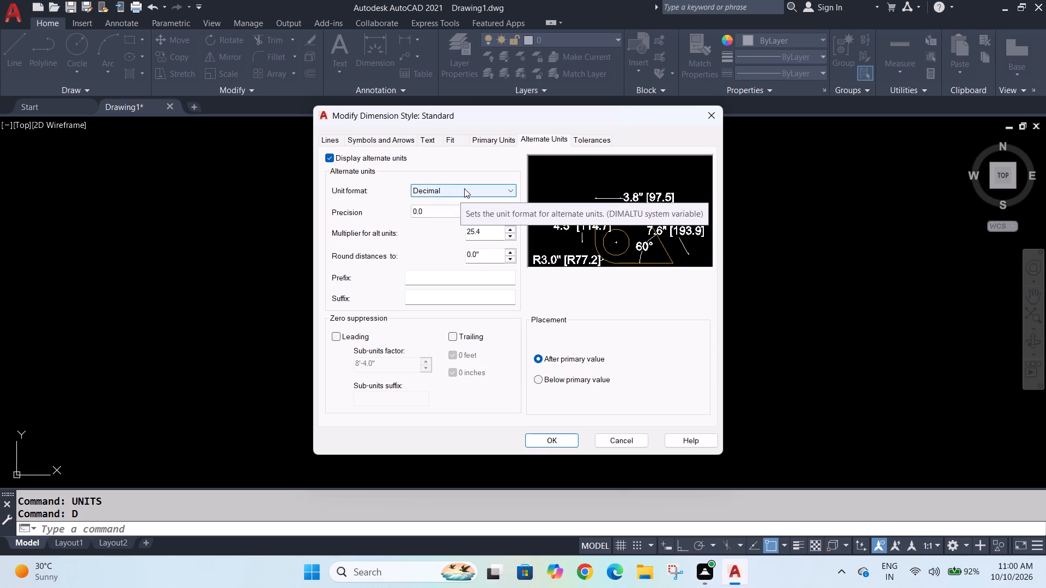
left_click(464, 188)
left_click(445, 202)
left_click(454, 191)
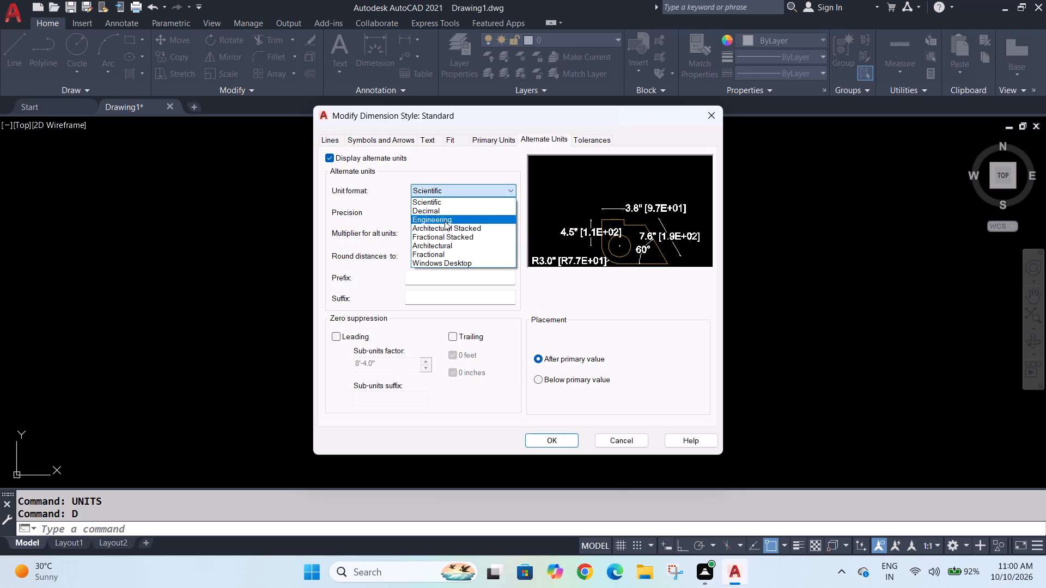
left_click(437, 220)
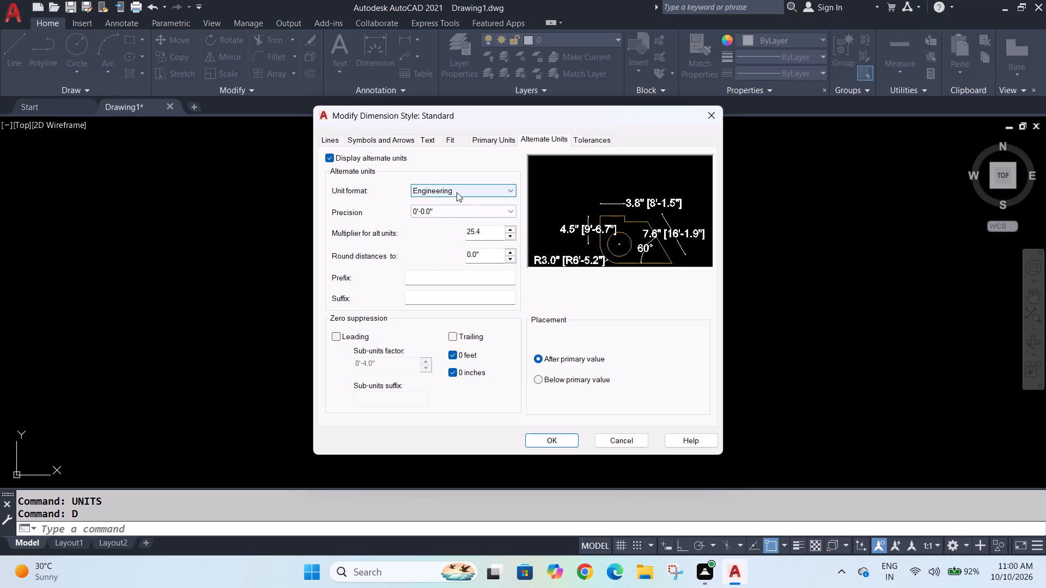
Turn off the display of alternate units in the Standard dimension style.
left_click(331, 157)
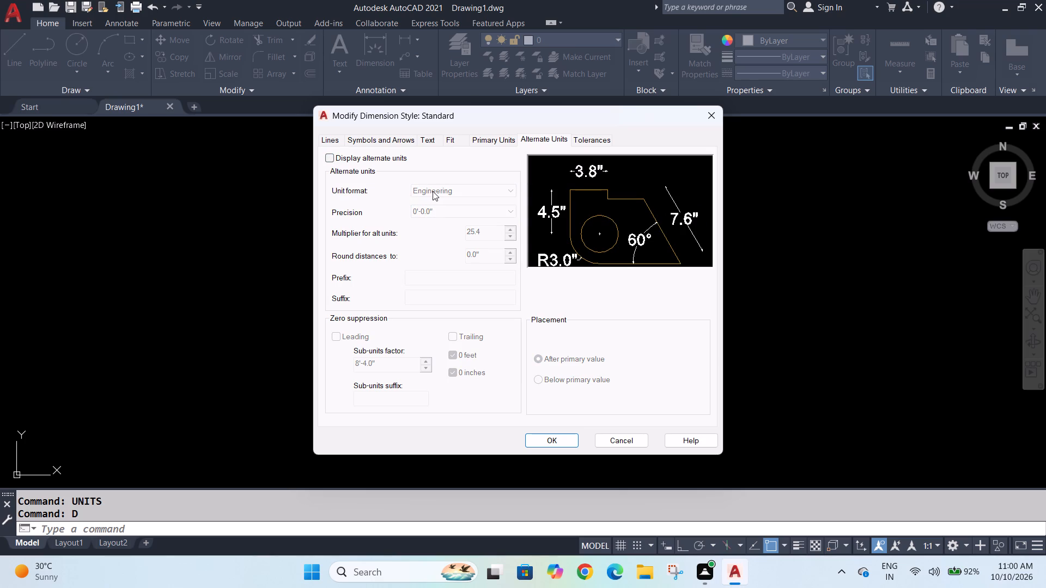
Check the tolerance methods, keep None, and apply the modified Standard dimension style, closing the style manager.
left_click(591, 138)
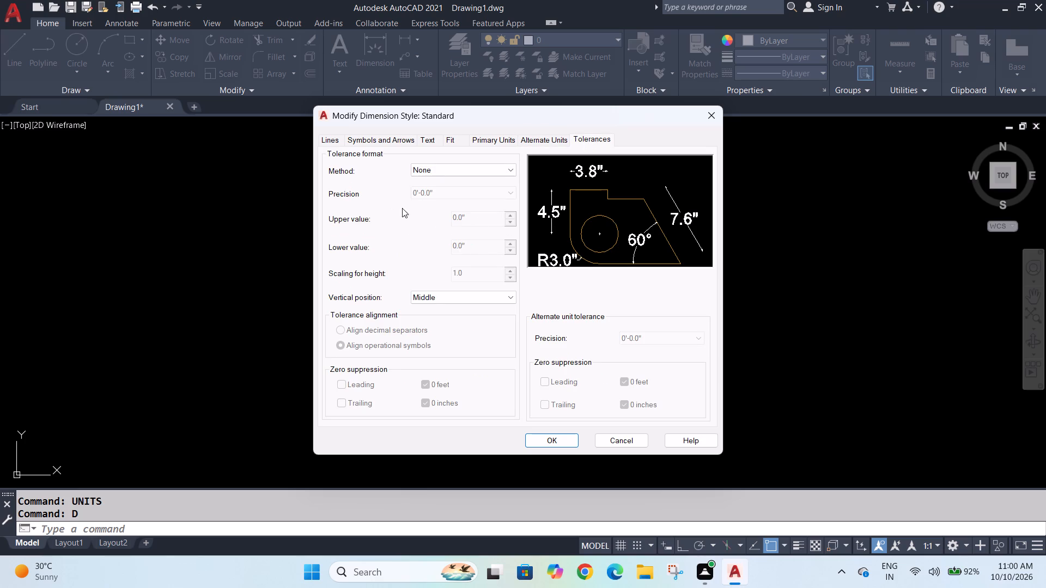
left_click(445, 162)
left_click(450, 172)
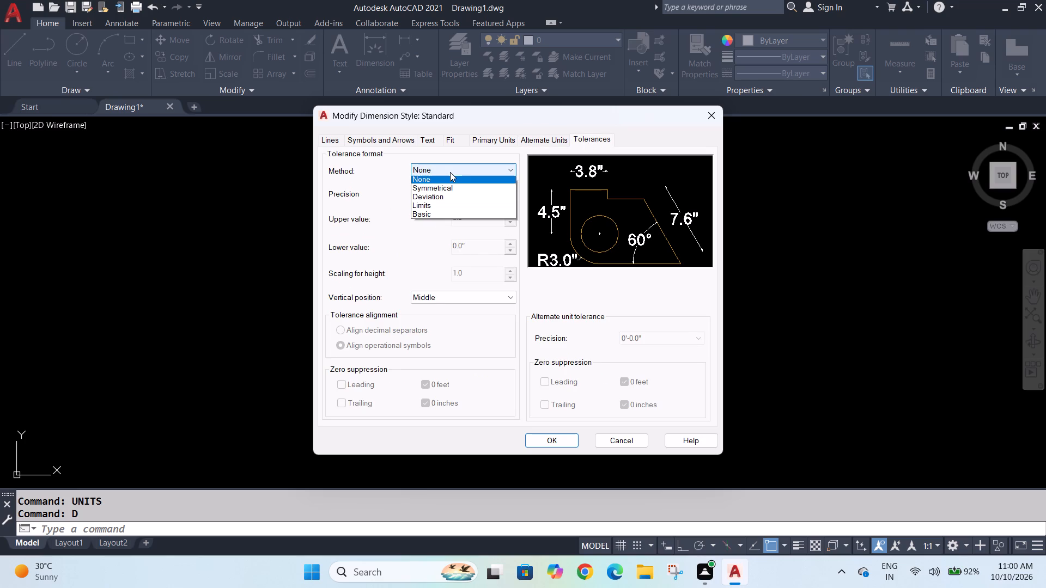
left_click(450, 172)
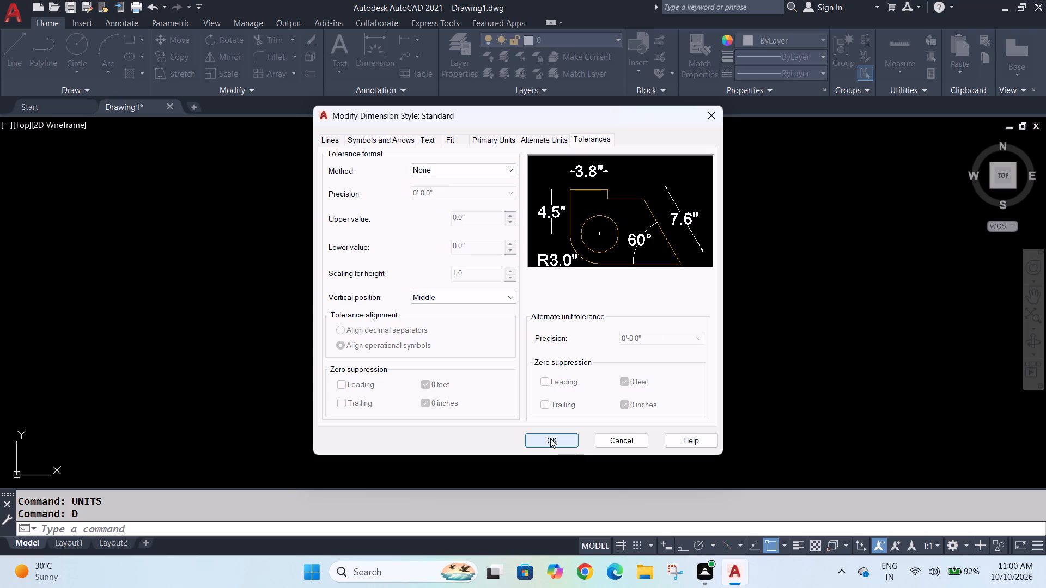
left_click_drag(550, 438, 552, 445)
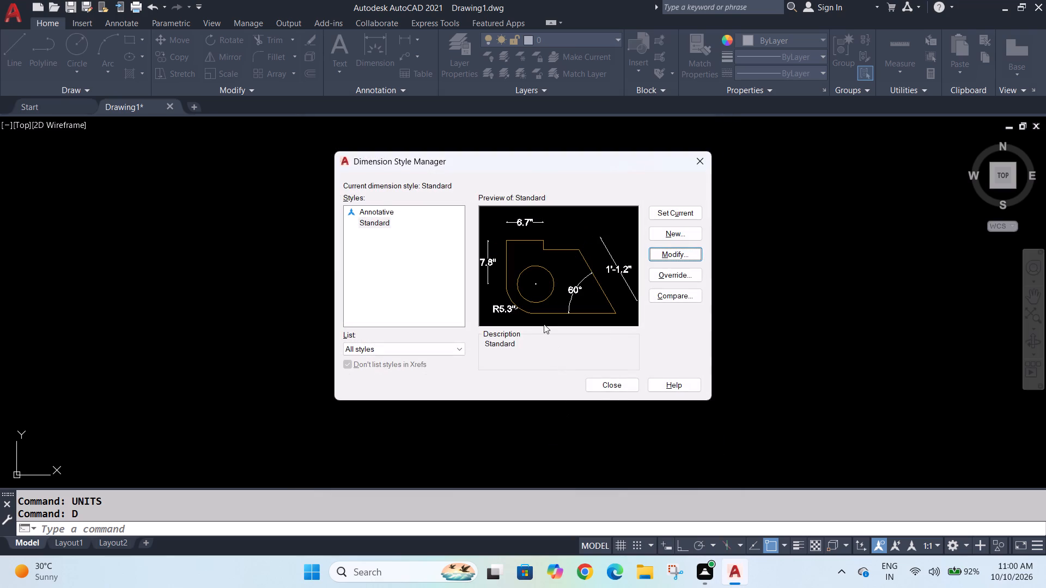
left_click(616, 391)
Set the model space limits with the default lower left corner and an upper right corner of 60',60'.
key("l")
key("i")
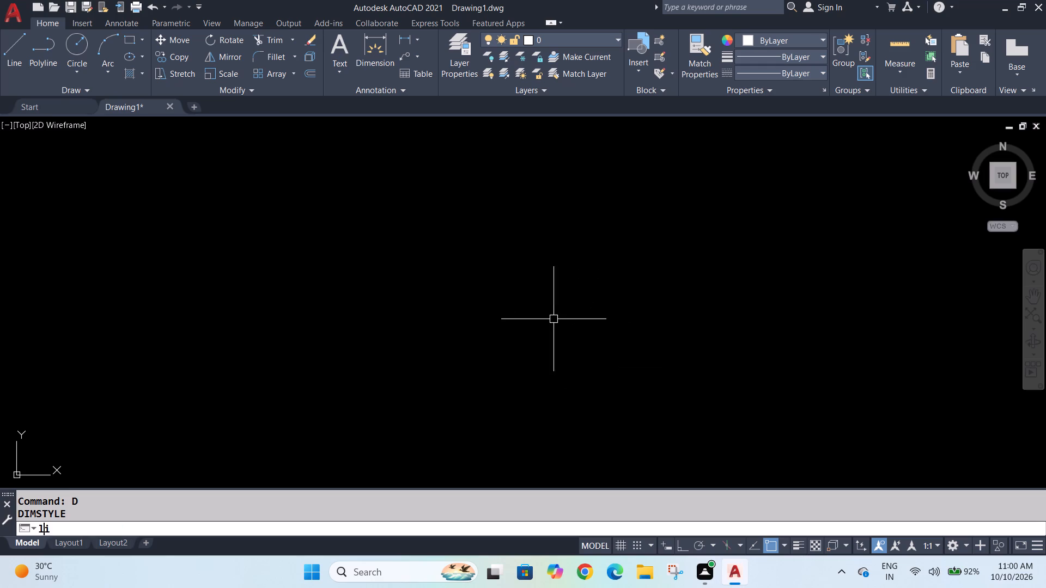
type("mit")
key("s")
key("Return")
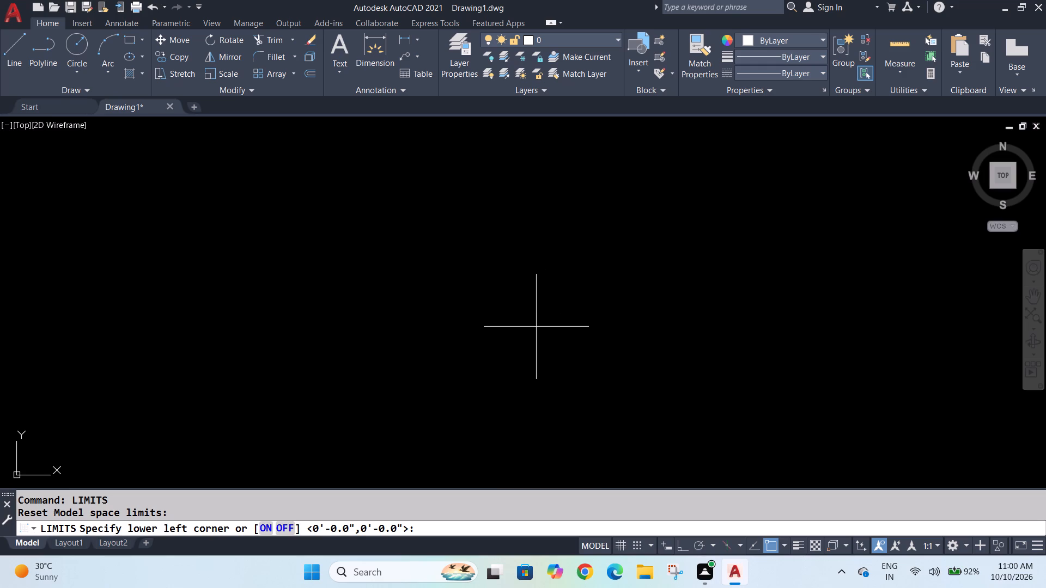
key("Return")
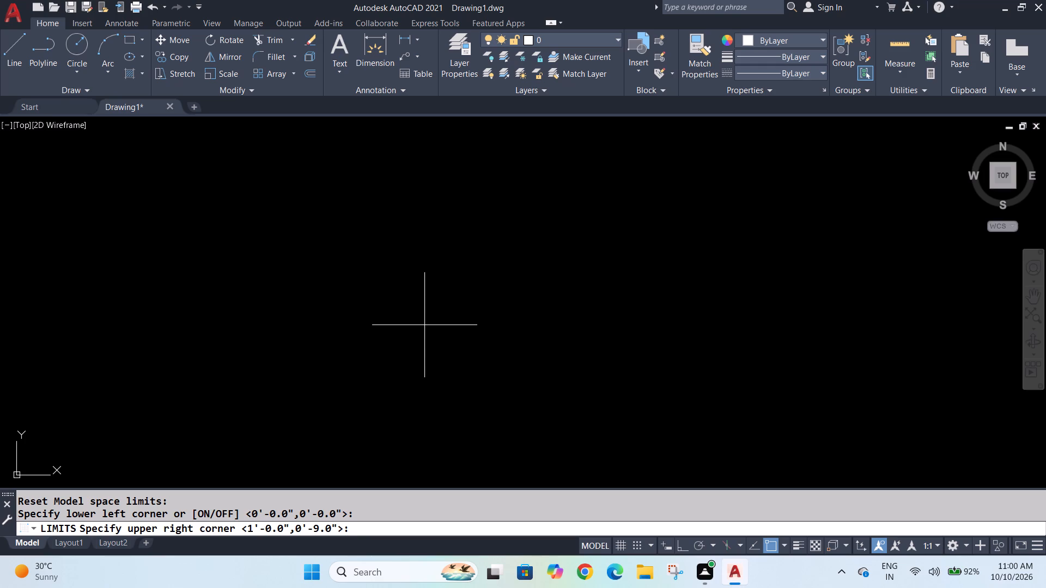
type("60")
key("apostrophe")
key("comma")
type("60'")
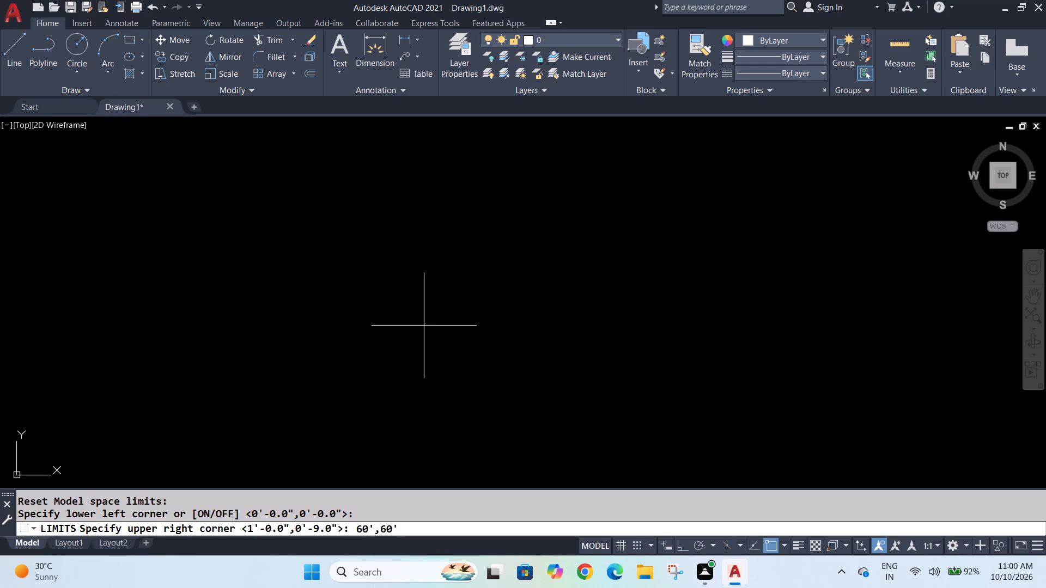
key("Return")
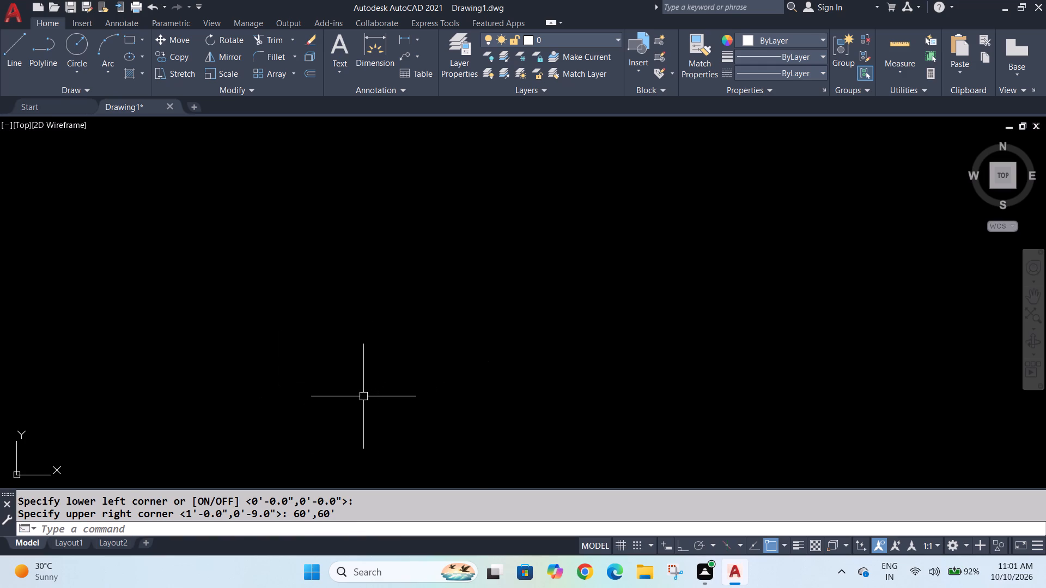
Zoom the drawing to its extents.
key("z")
key("Return")
key("e")
key("Return")
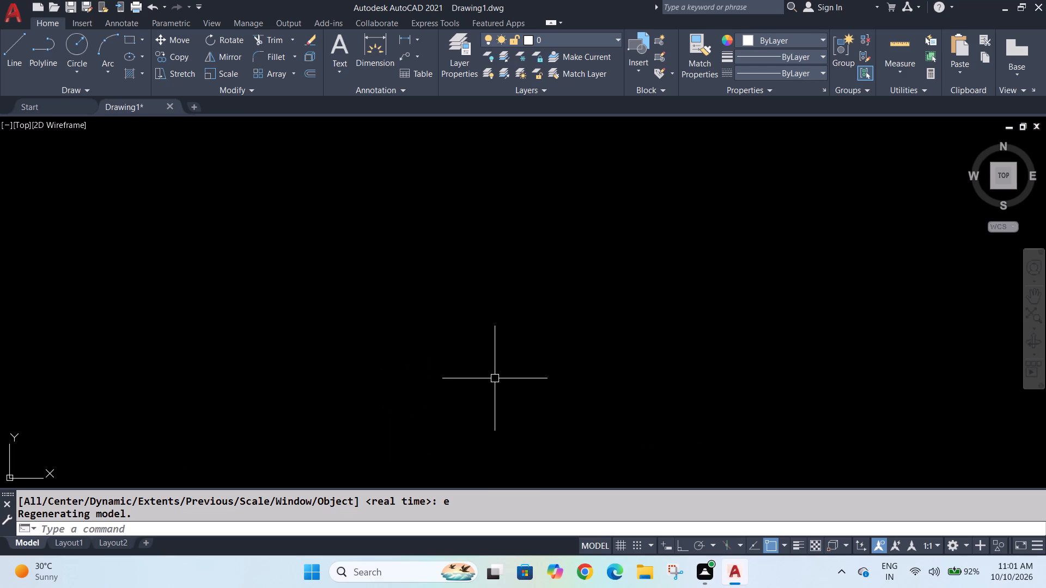
Set the UCS icon to the Noorigin option with the UCSICON command.
type("ucsic")
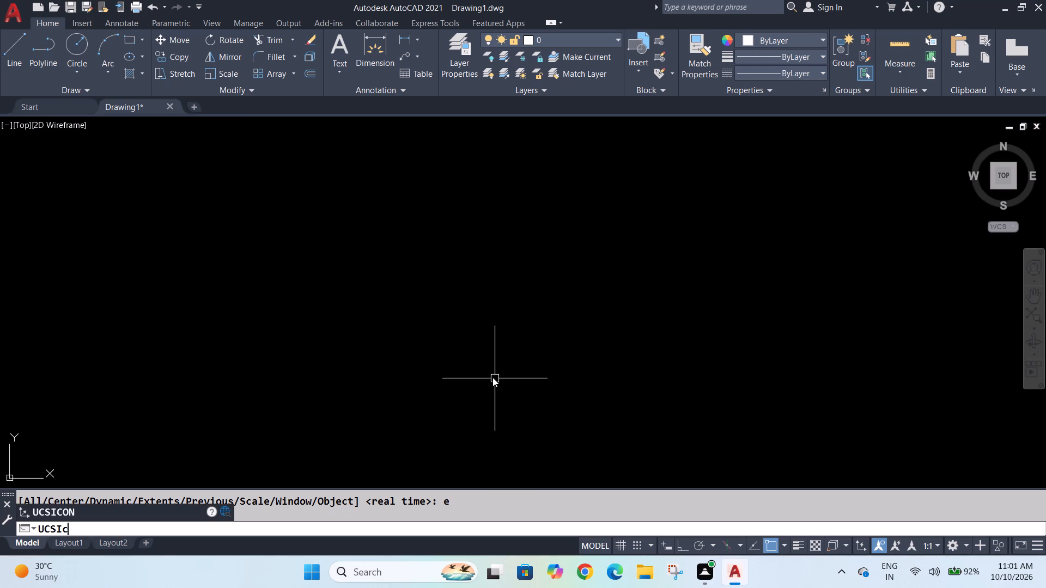
key("Up")
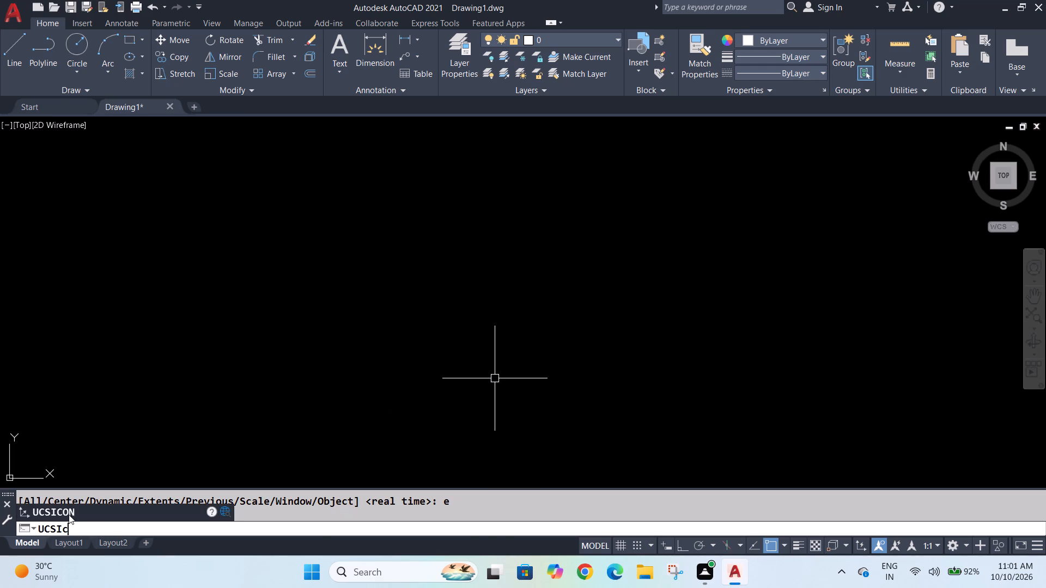
left_click(67, 516)
left_click(274, 525)
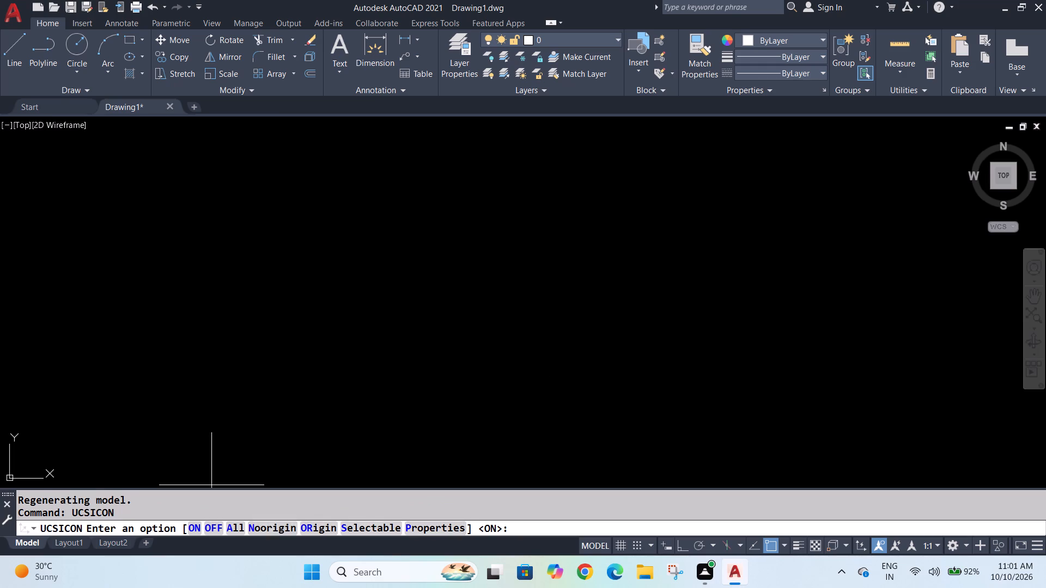
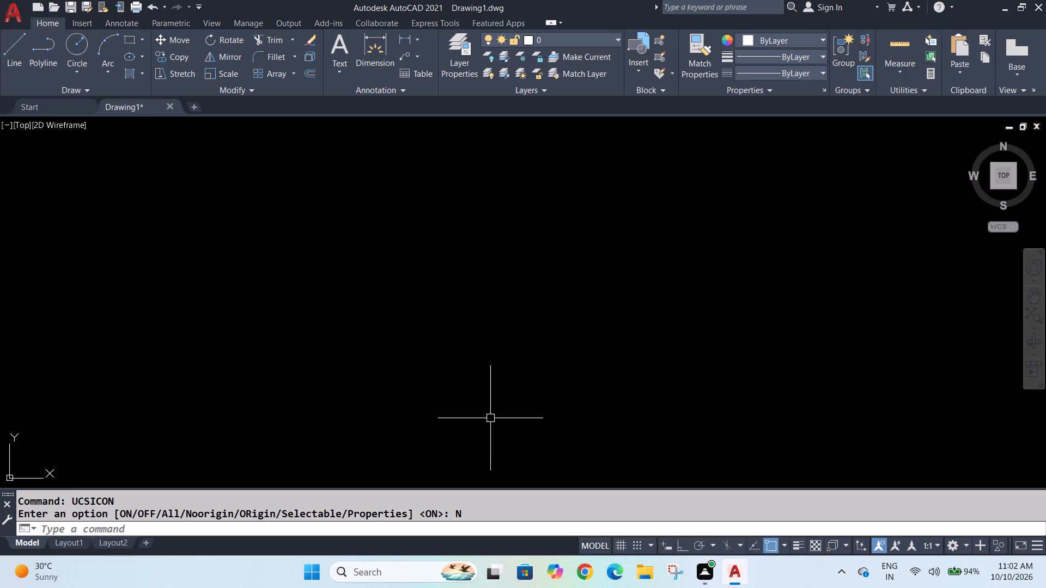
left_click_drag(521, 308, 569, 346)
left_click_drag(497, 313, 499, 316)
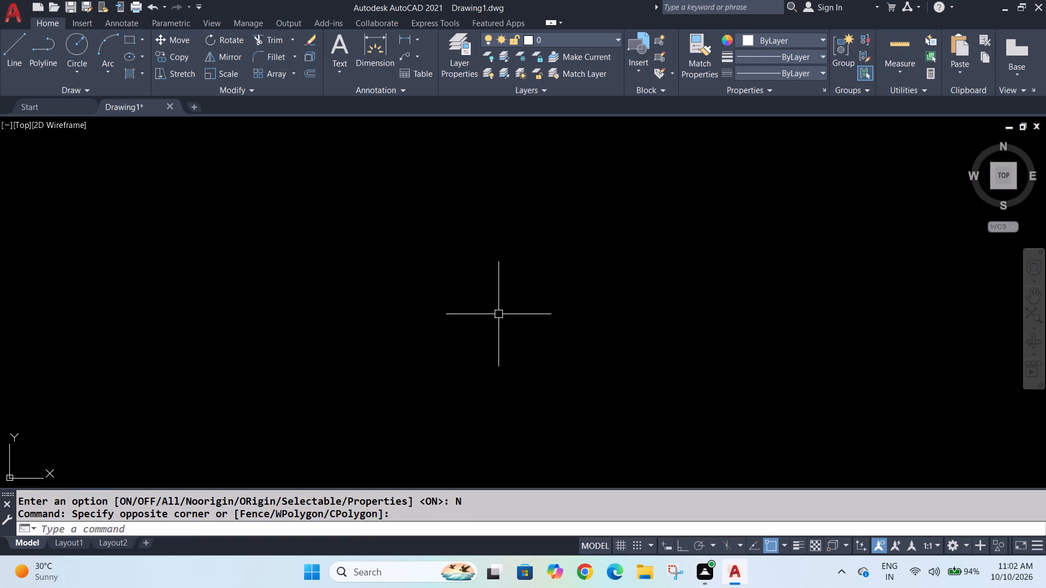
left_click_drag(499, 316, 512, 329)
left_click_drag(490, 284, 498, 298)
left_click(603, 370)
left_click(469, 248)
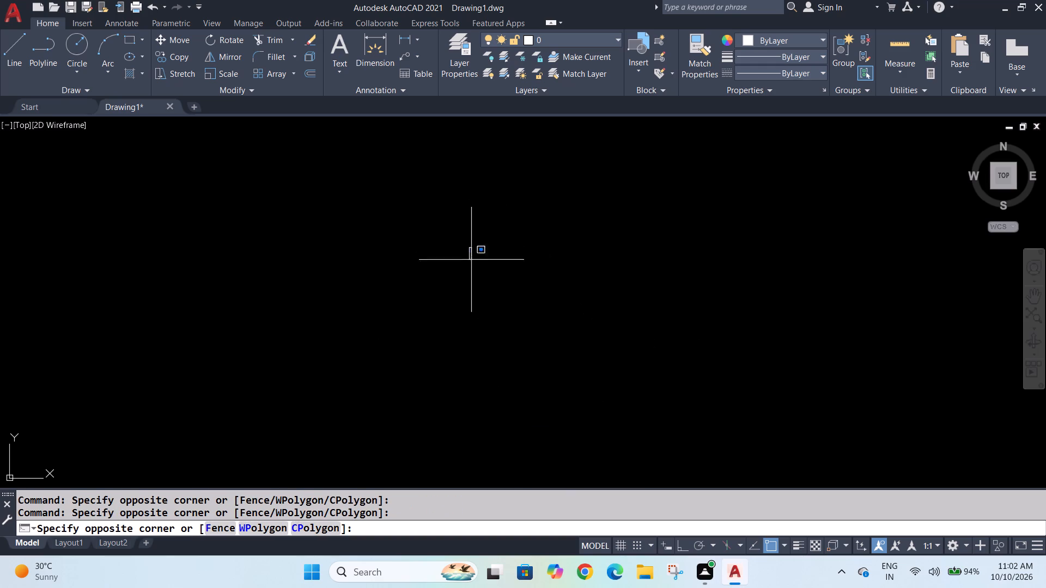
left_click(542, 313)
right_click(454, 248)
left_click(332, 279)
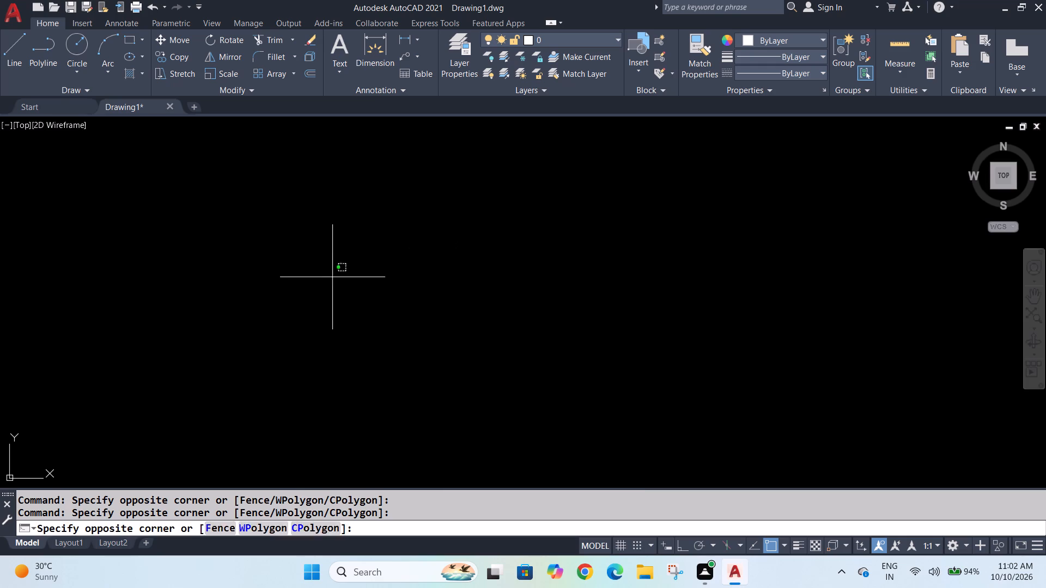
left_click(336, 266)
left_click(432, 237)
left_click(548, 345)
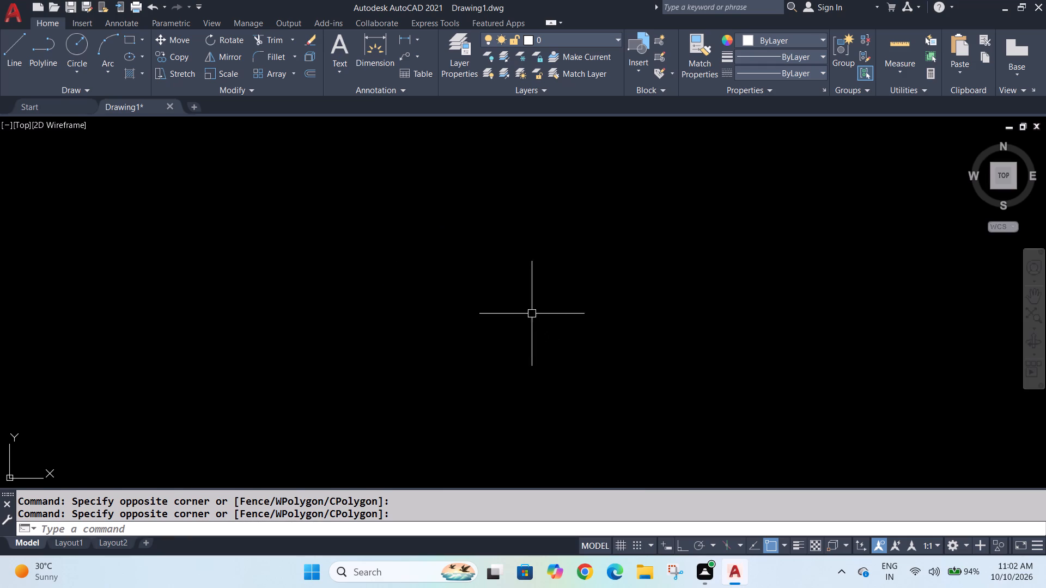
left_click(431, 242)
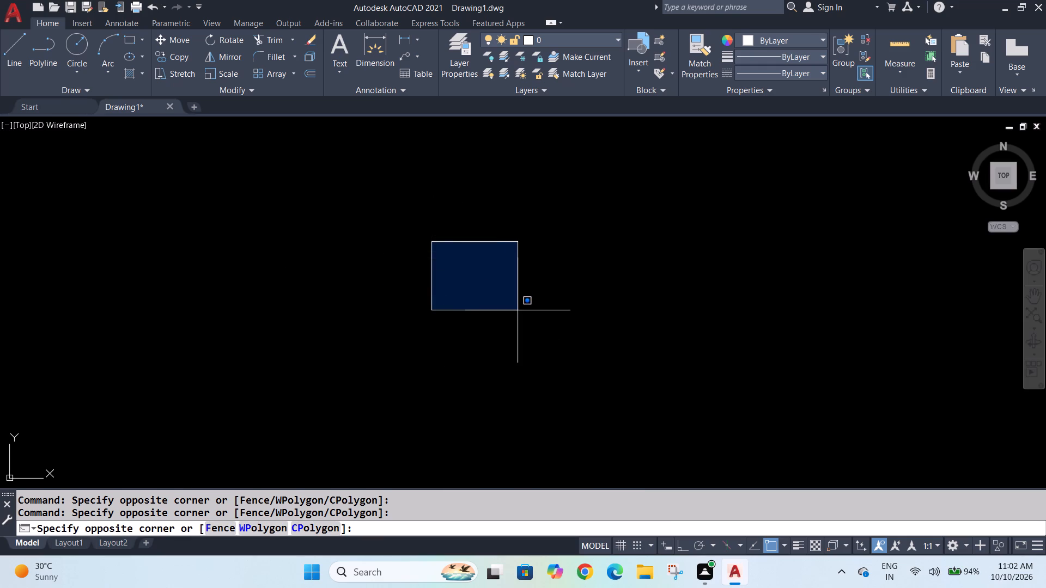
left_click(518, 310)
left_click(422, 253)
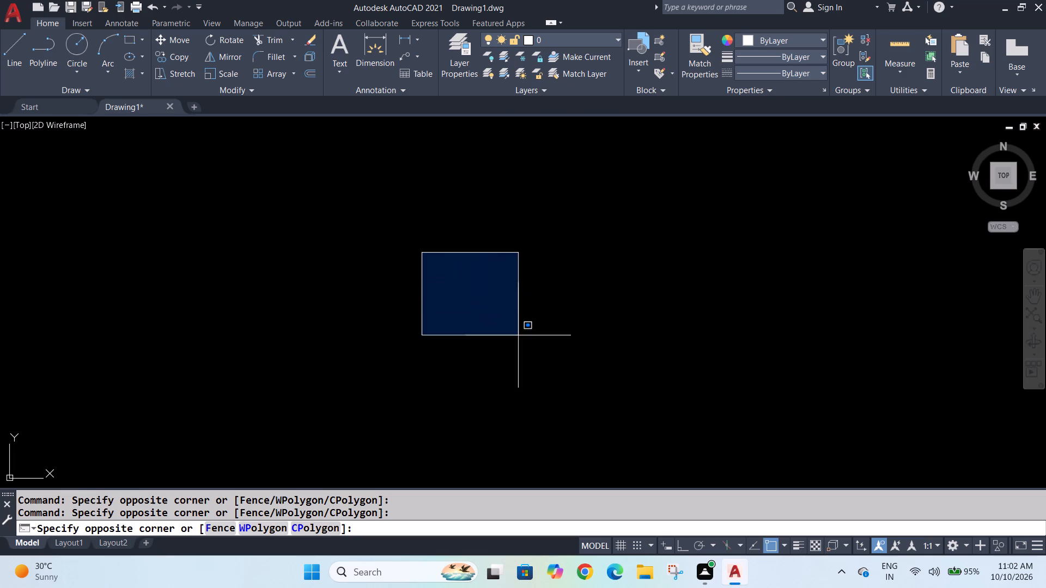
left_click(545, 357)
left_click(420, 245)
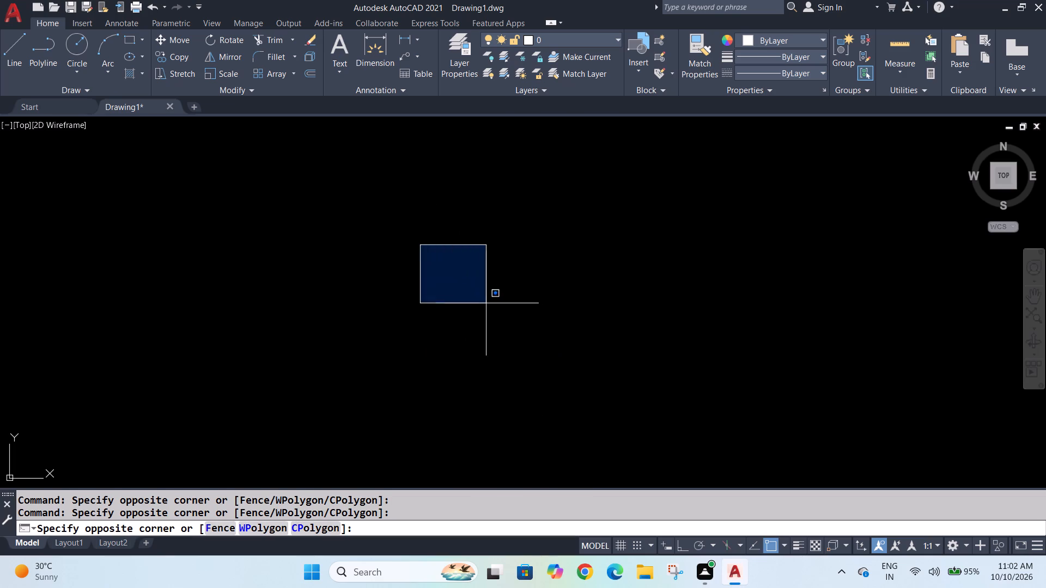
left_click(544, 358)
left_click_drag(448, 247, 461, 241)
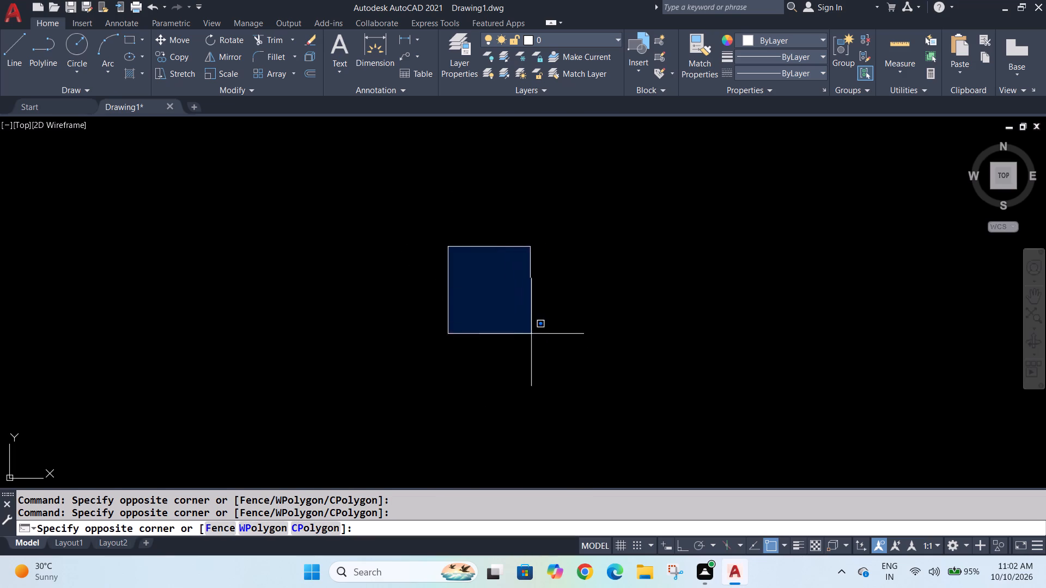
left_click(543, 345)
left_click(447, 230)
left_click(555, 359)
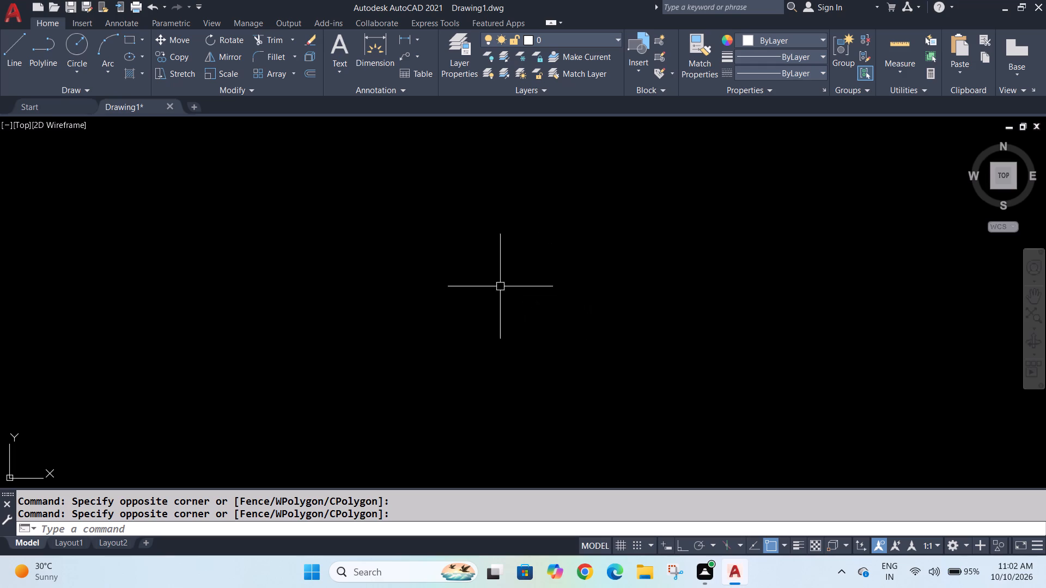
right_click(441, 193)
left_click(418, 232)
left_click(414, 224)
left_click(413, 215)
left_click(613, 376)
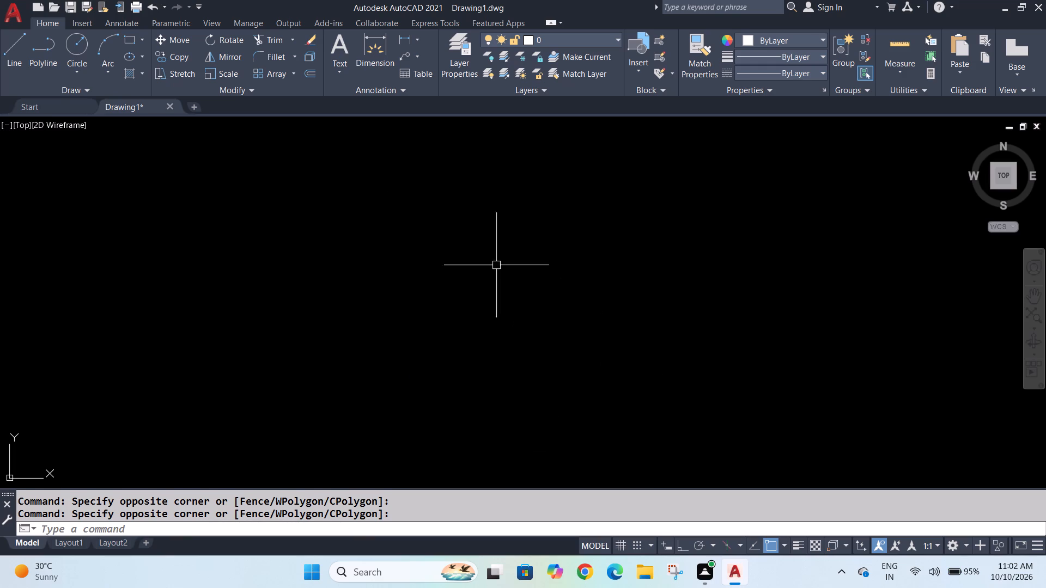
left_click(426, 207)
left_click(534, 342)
Draw a 20' horizontal line in the lower middle of the drawing area with Ortho turned on.
key("l")
key("Return")
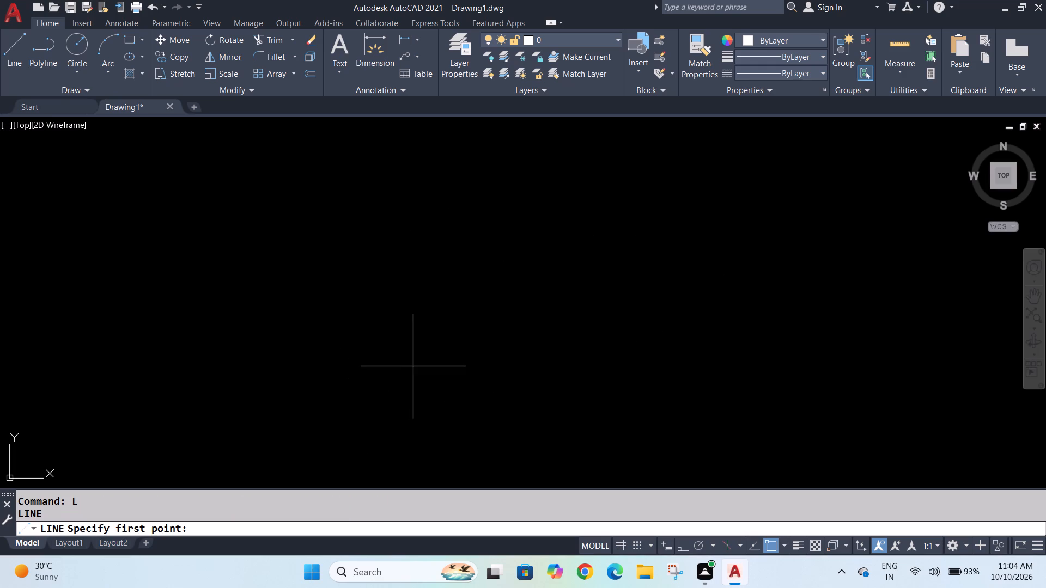
left_click(387, 387)
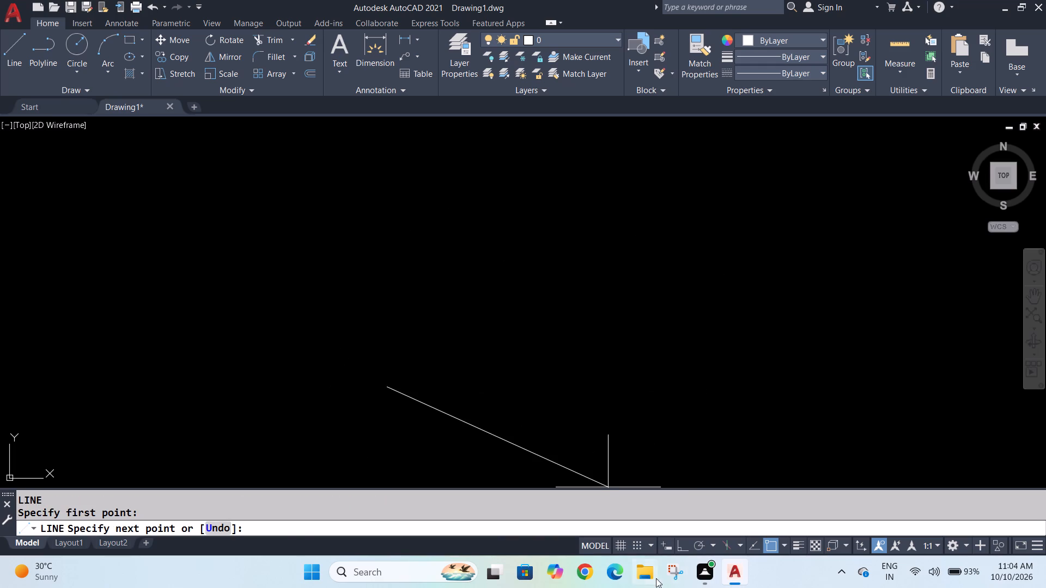
left_click(683, 546)
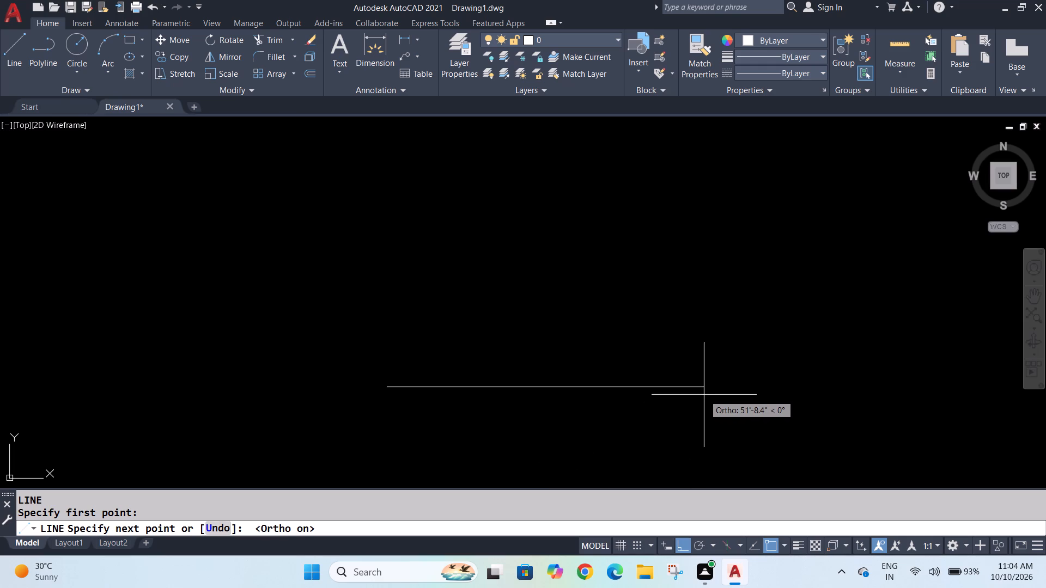
key("2")
type("0'")
key("Return")
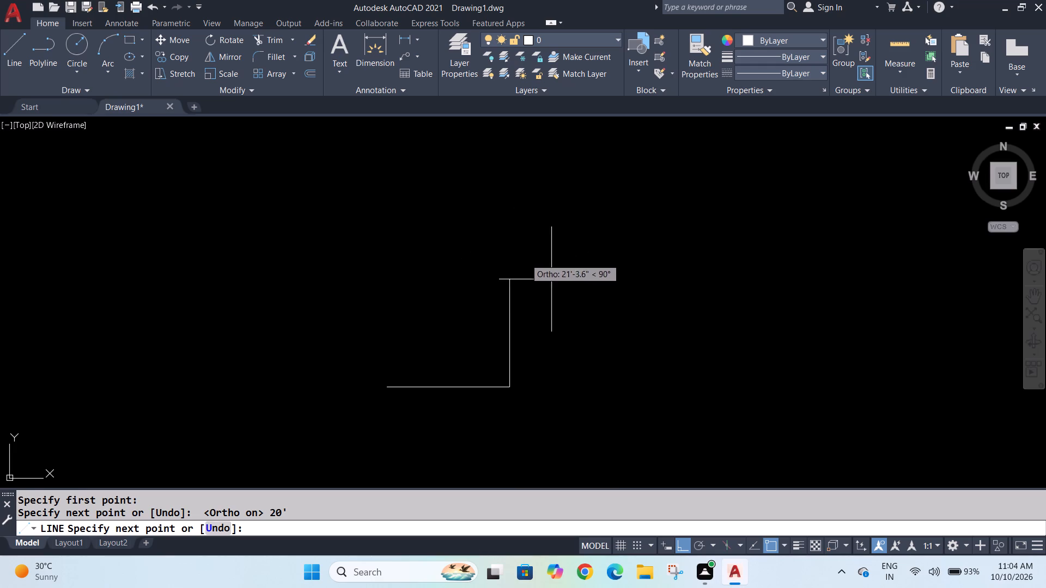
key("Escape")
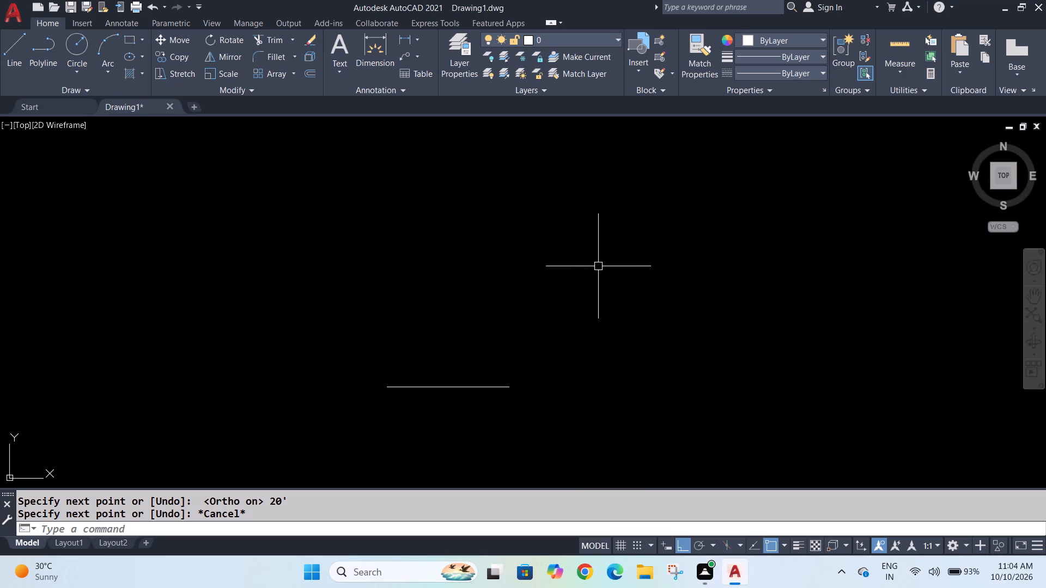
Offset the 20' horizontal line upward by 7'-9" and end the Offset command.
left_click(481, 387)
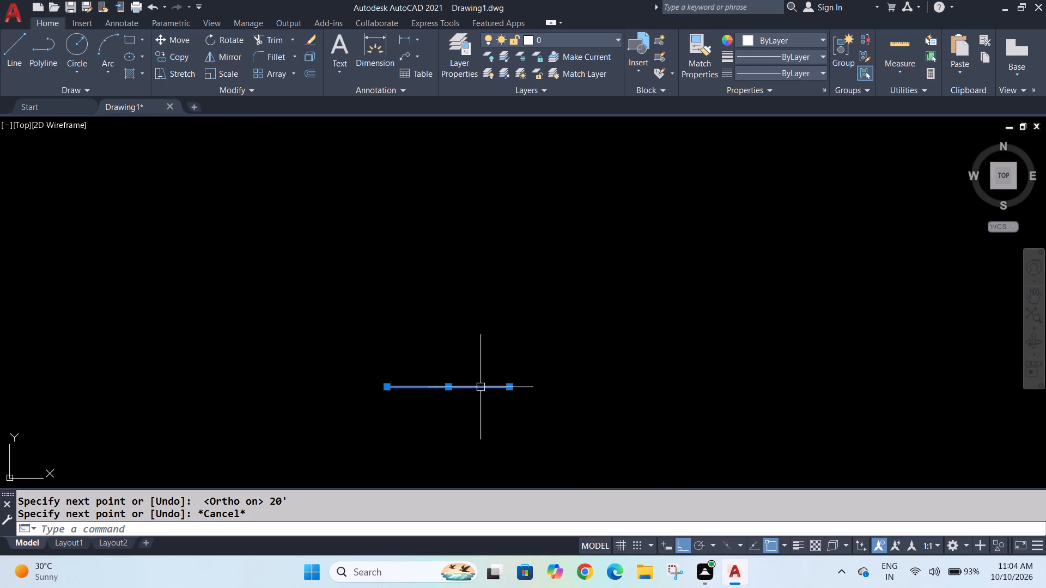
key("Escape")
key("Escape")
key("o")
key("Return")
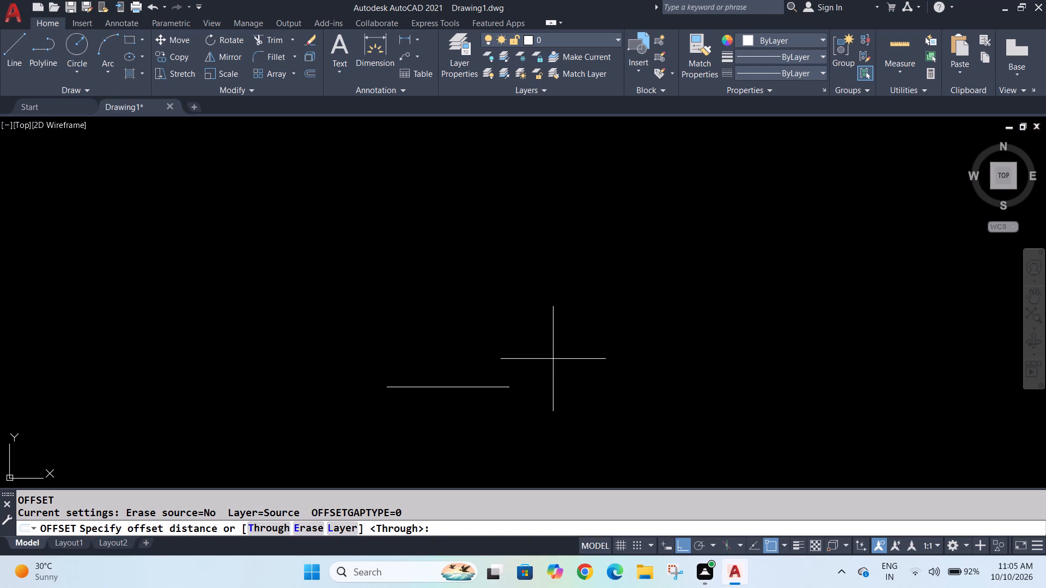
key("7")
key("apostrophe")
key("minus")
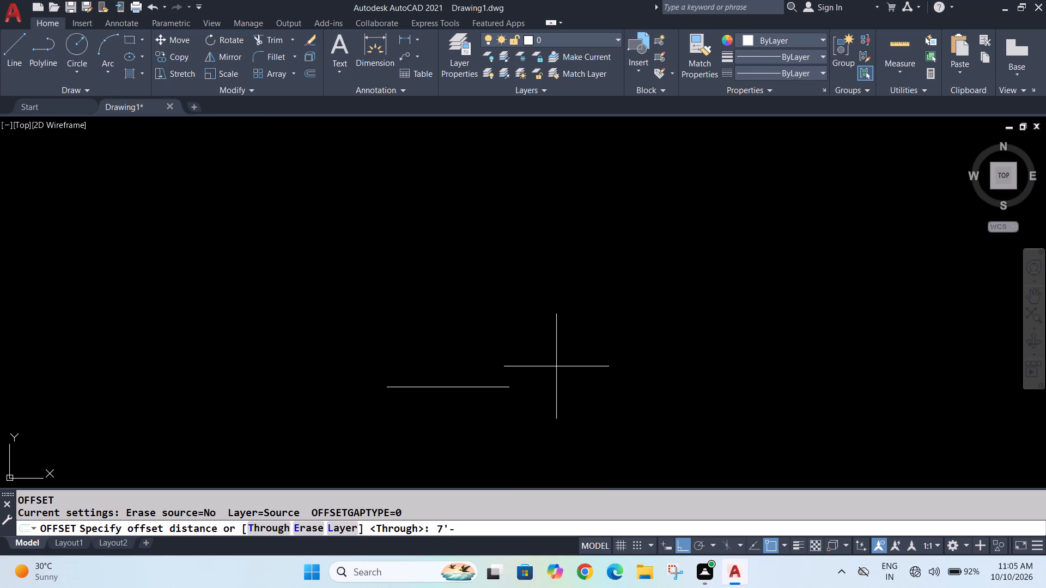
key("9")
key("shift+quotedbl")
key("Return")
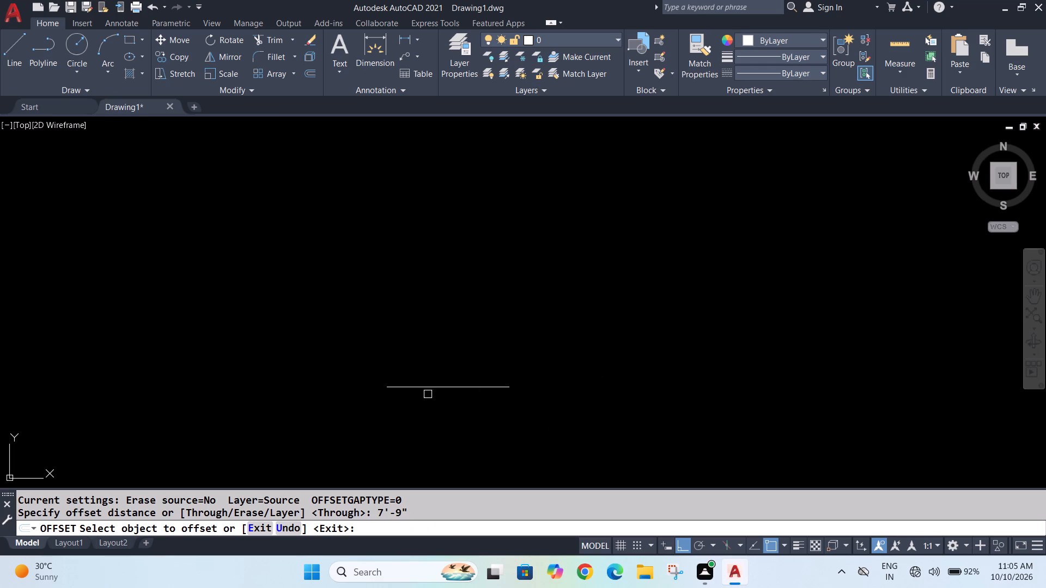
left_click(418, 388)
left_click(449, 306)
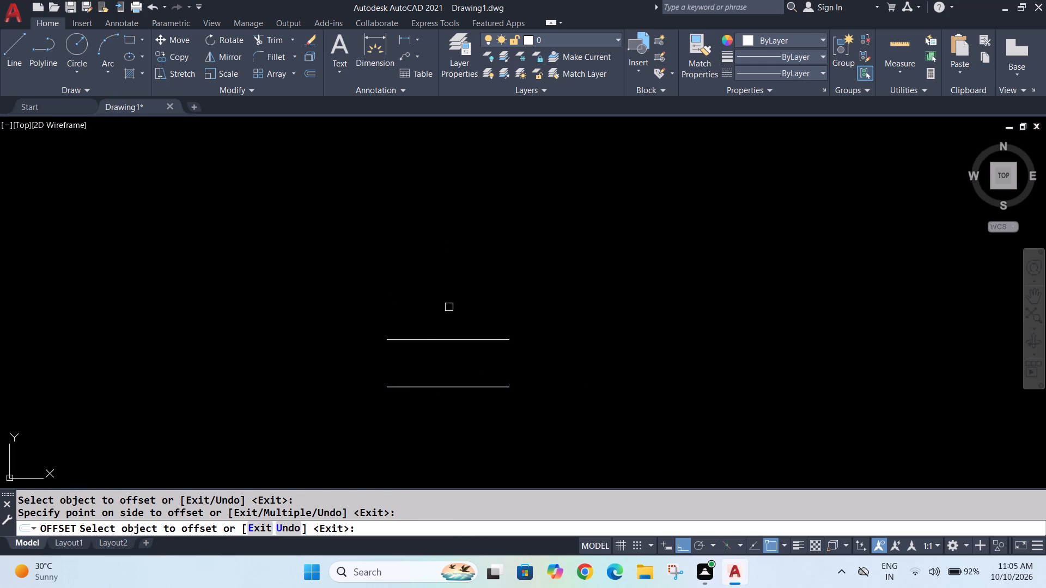
key("Escape")
key("Escape")
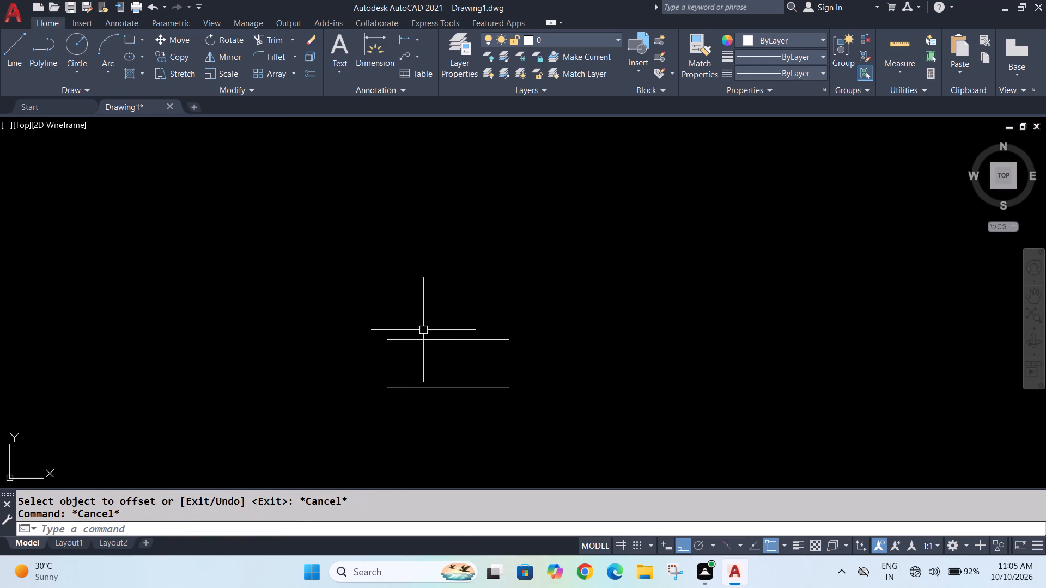
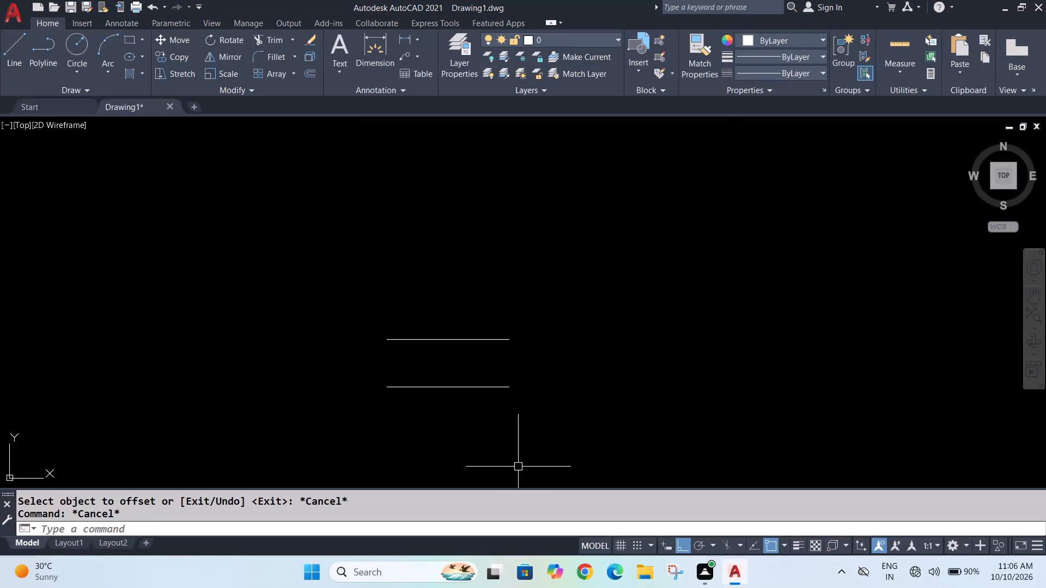
Delete the offset copy above the 20' horizontal line.
key("Escape")
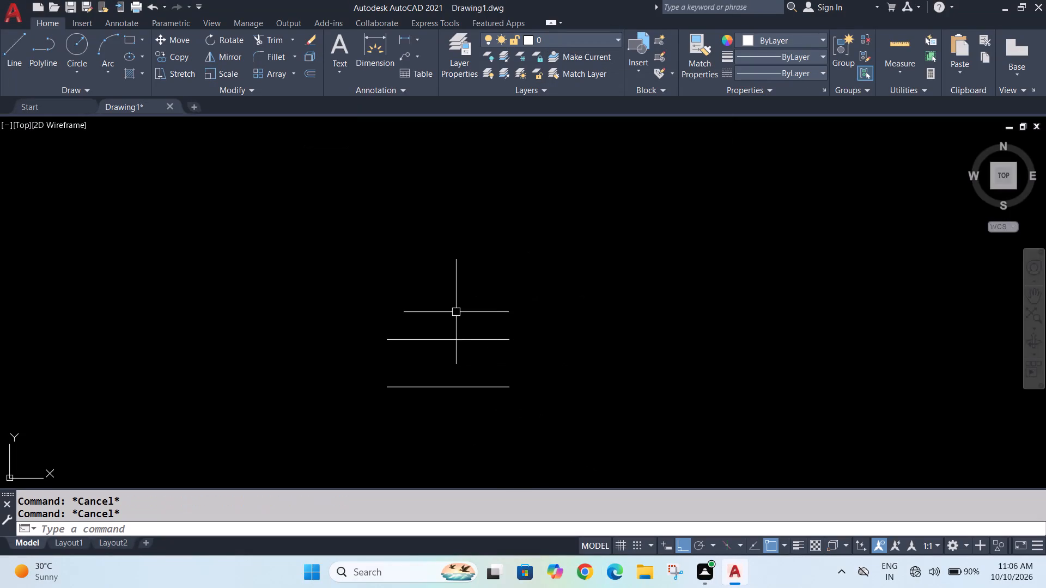
key("Escape")
left_click(461, 340)
key("Delete")
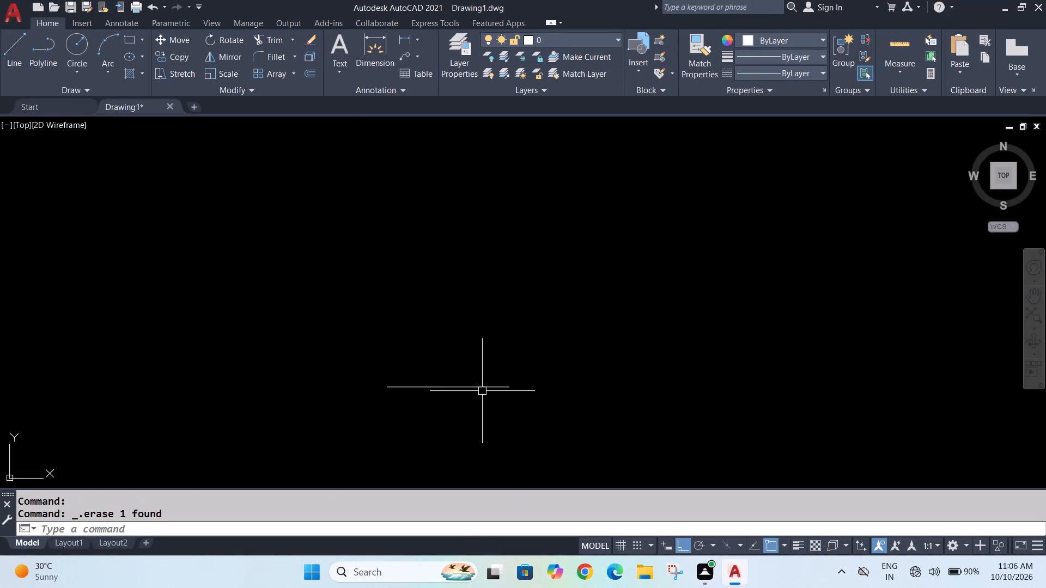
key("l")
key("Return")
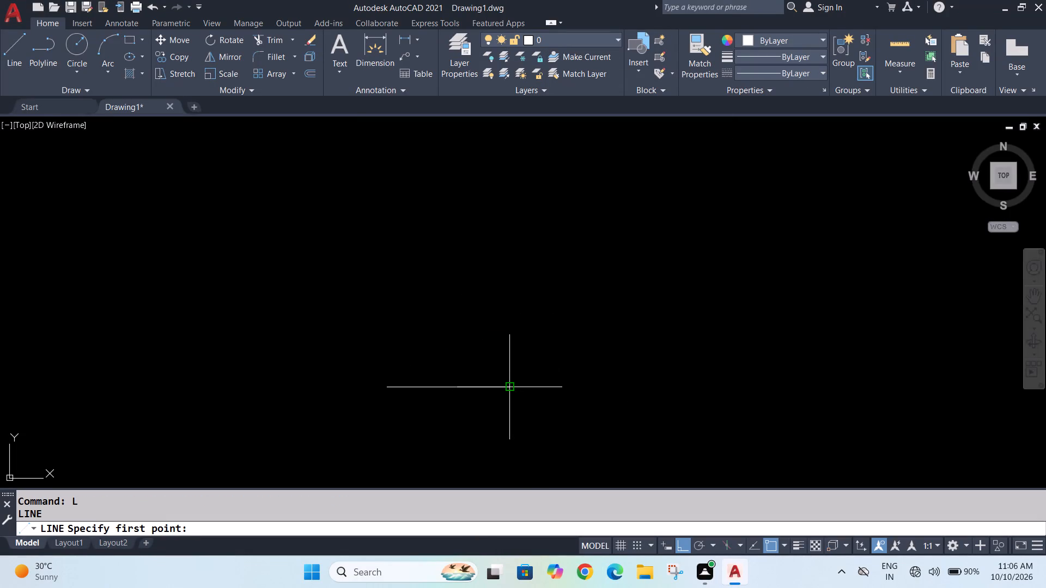
left_click(510, 384)
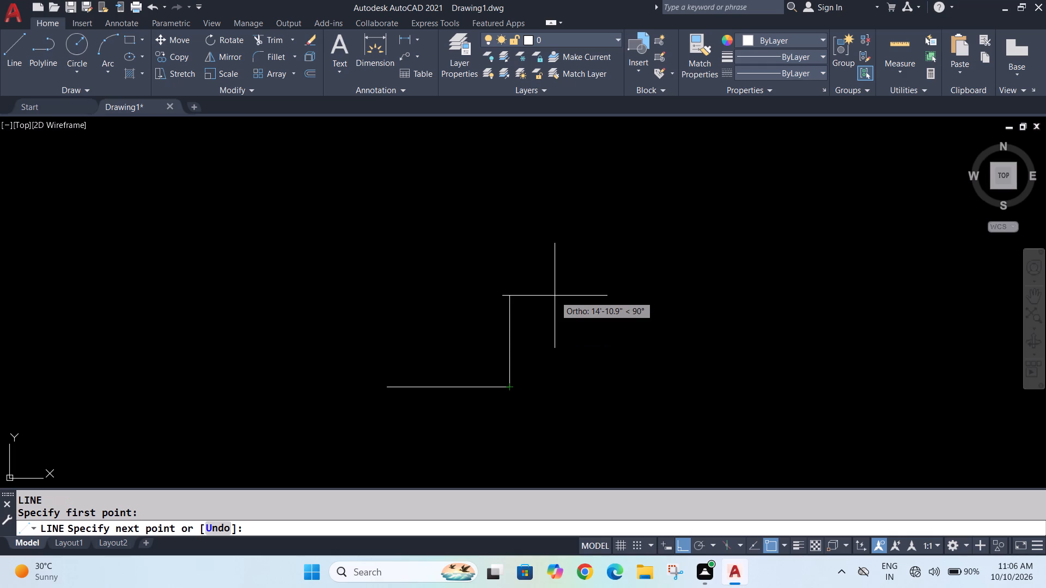
key("shift+at")
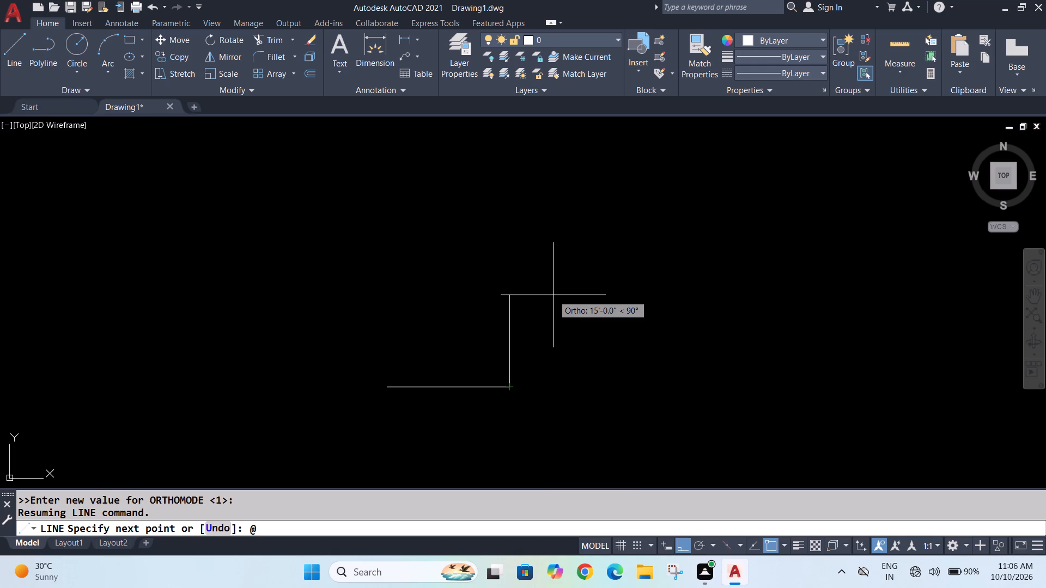
type("70")
key("shift+less")
type("45")
key("apostrophe")
key("Return")
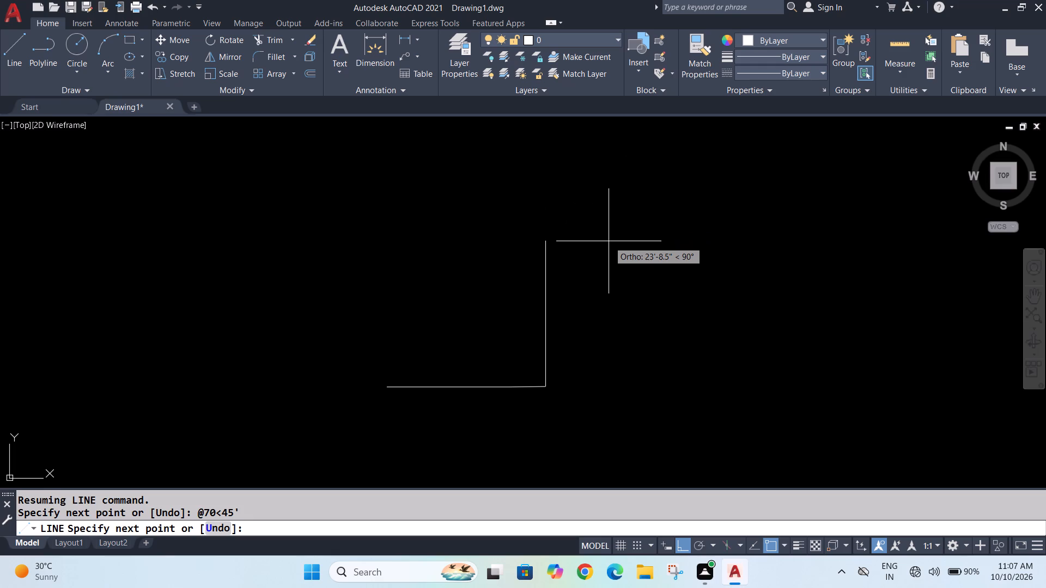
key("Escape")
key("Escape")
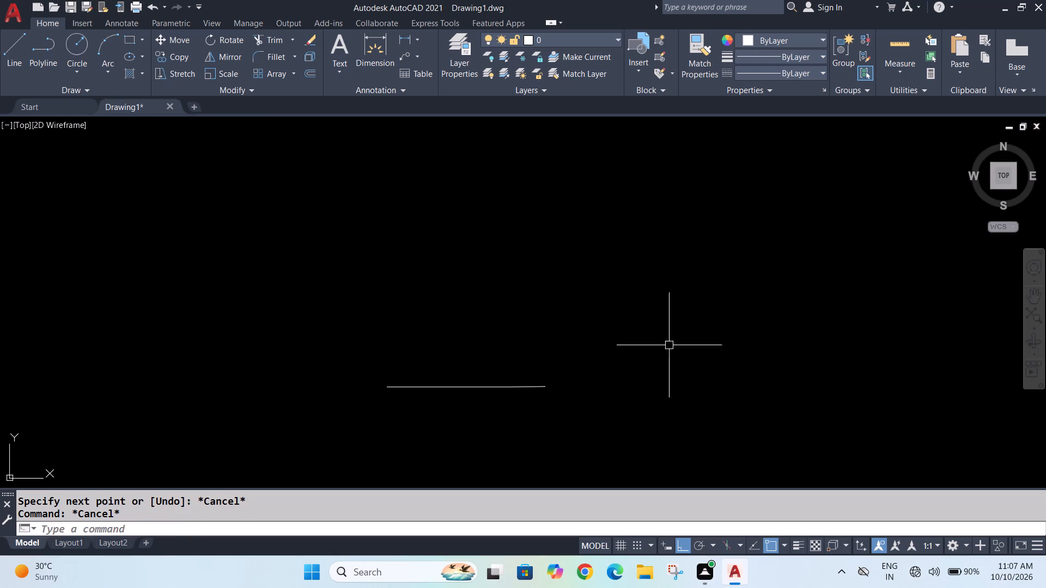
Turn off Ortho mode.
left_click(684, 547)
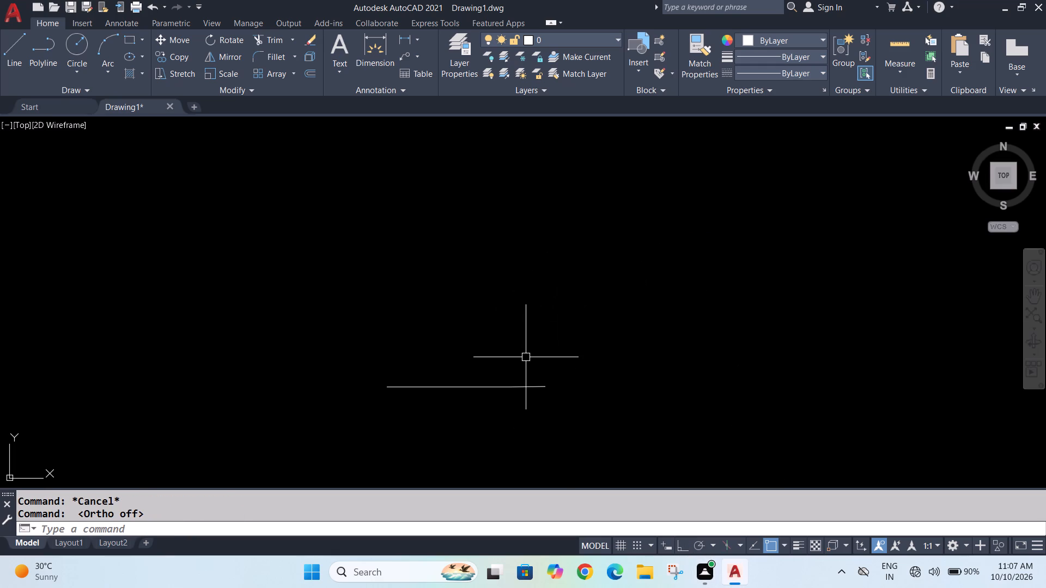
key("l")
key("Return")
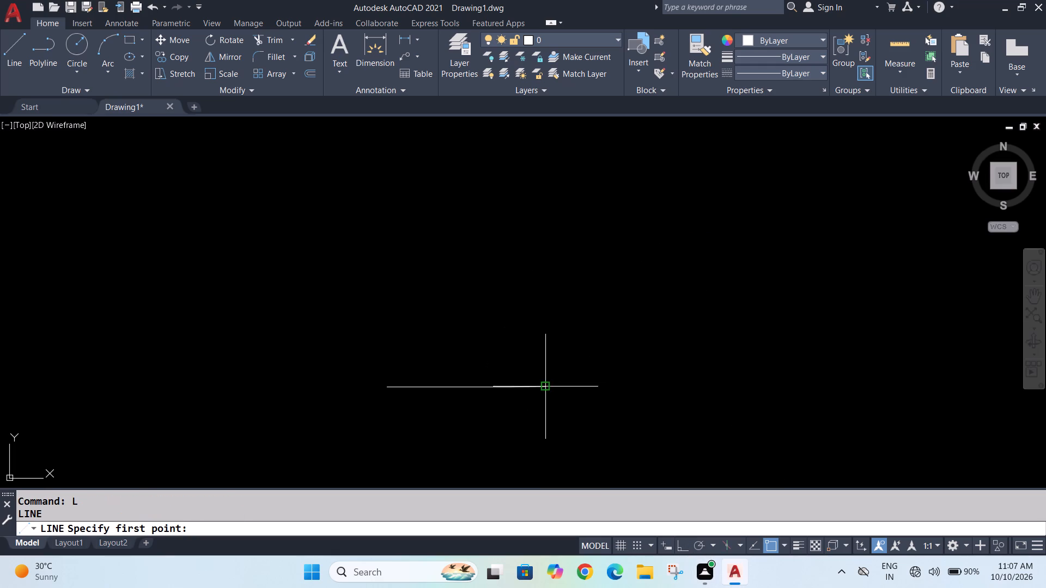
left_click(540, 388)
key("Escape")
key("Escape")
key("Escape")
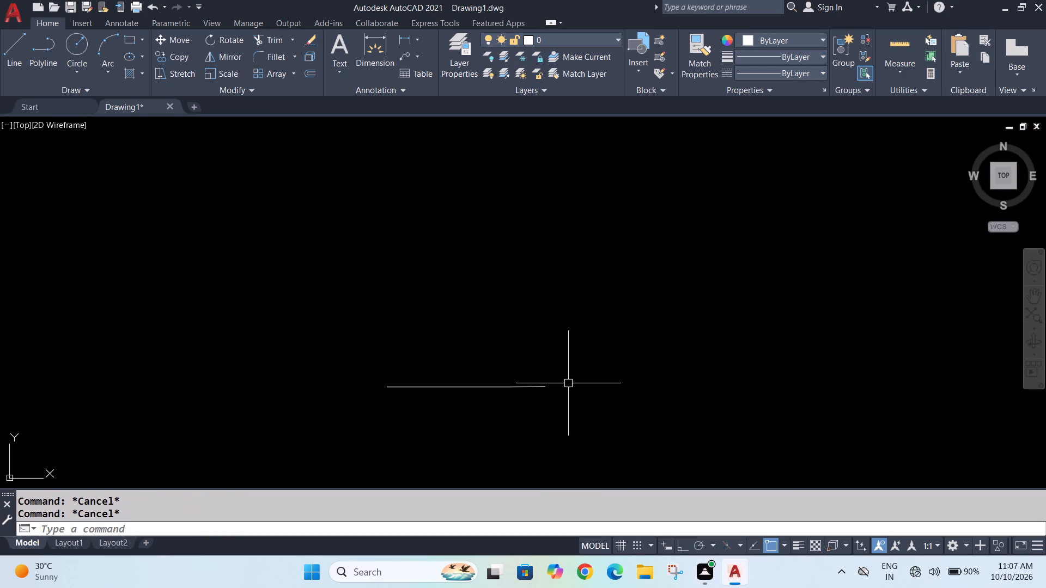
Draw a 45' line at 70 degrees from the right end of the short segment that extends the base line.
scroll(543, 379, "up", 4)
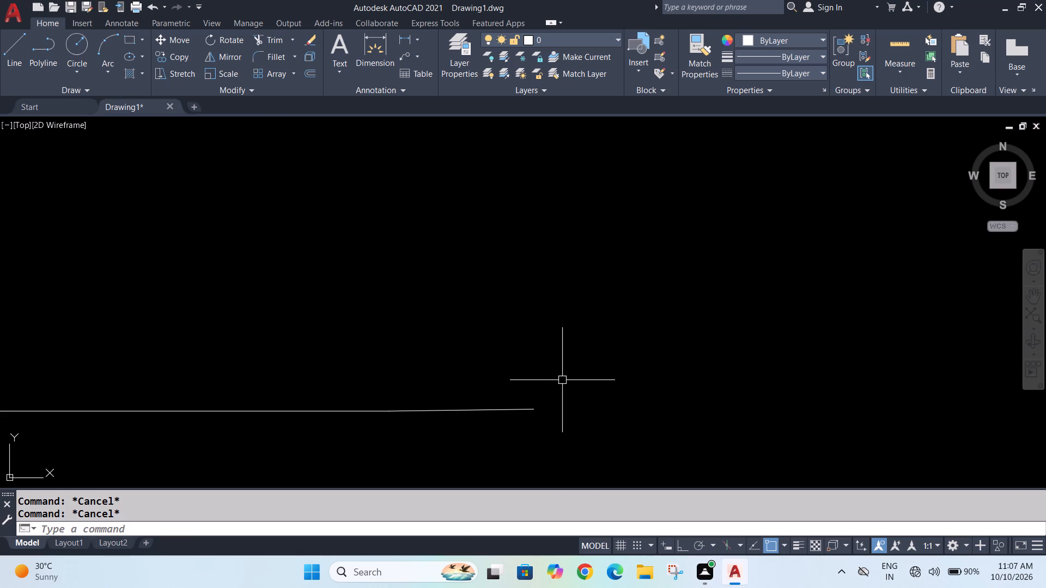
key("z")
key("Return")
key("e")
key("Return")
scroll(546, 359, "down", 1)
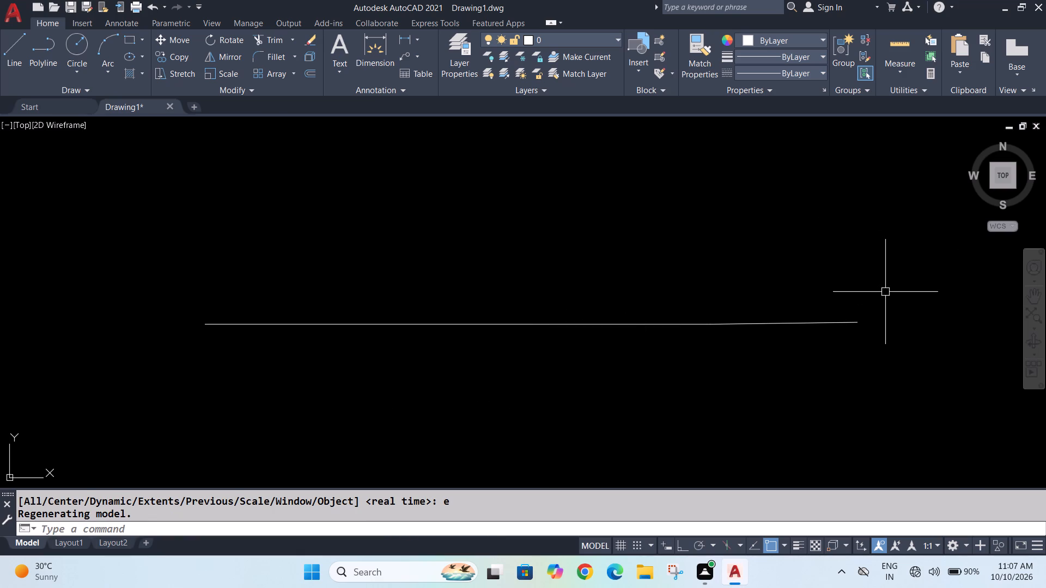
key("l")
key("Return")
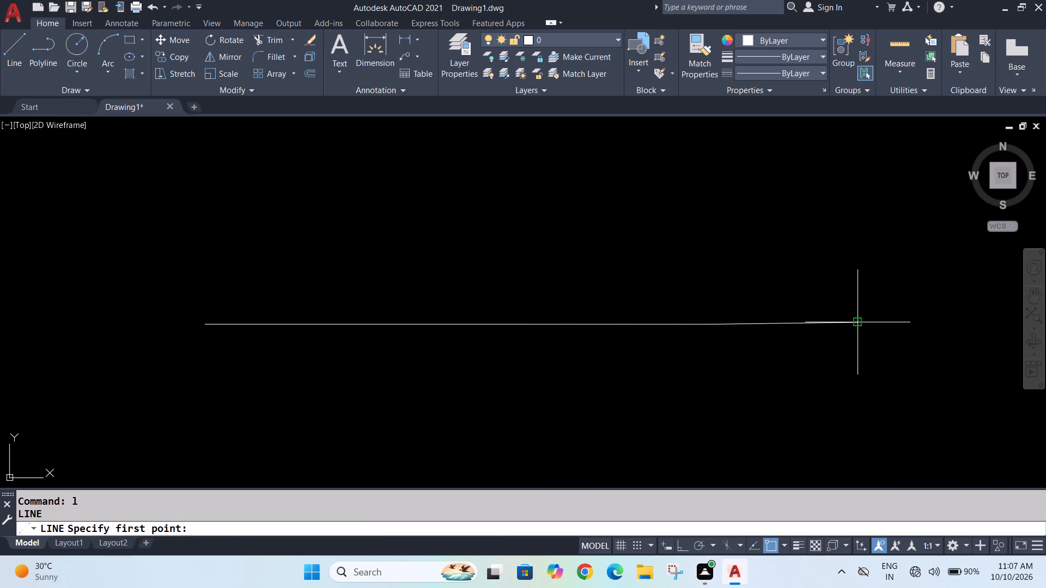
left_click(854, 321)
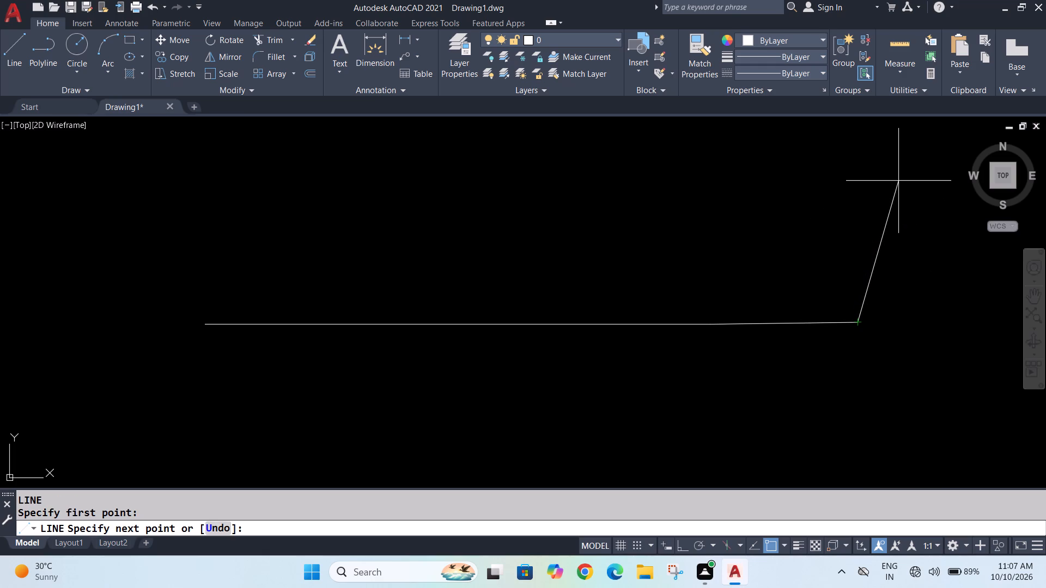
key("shift+at")
type("45'")
key("shift+less")
type("70")
key("Return")
scroll(891, 181, "down", 4)
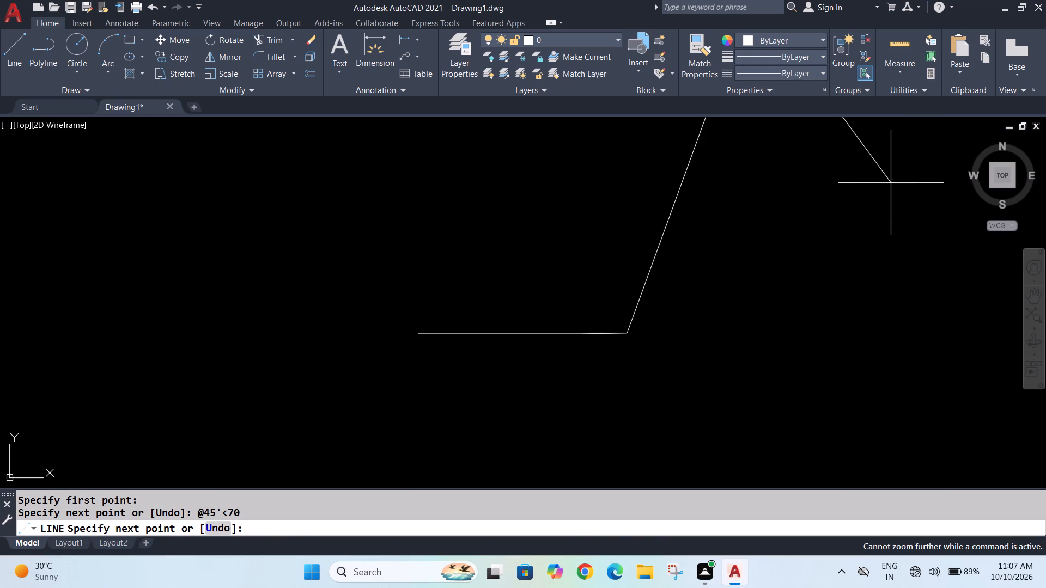
scroll(701, 238, "down", 3)
scroll(659, 206, "down", 6)
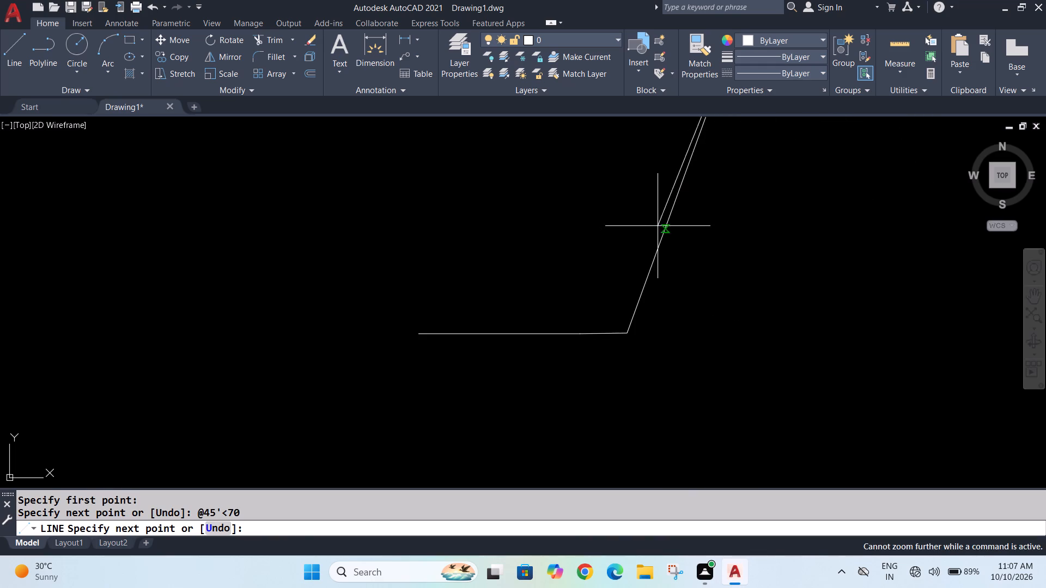
key("Escape")
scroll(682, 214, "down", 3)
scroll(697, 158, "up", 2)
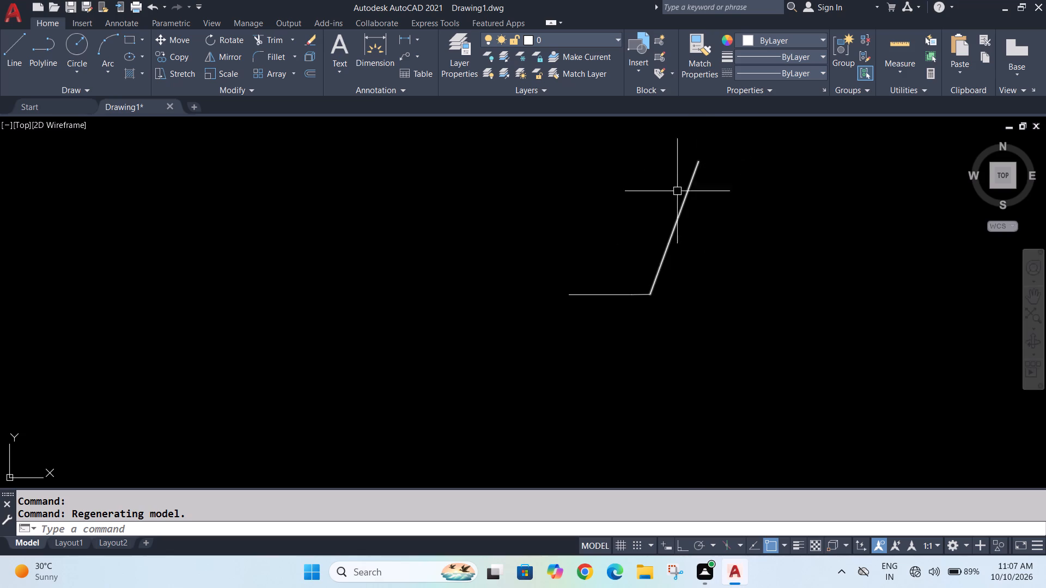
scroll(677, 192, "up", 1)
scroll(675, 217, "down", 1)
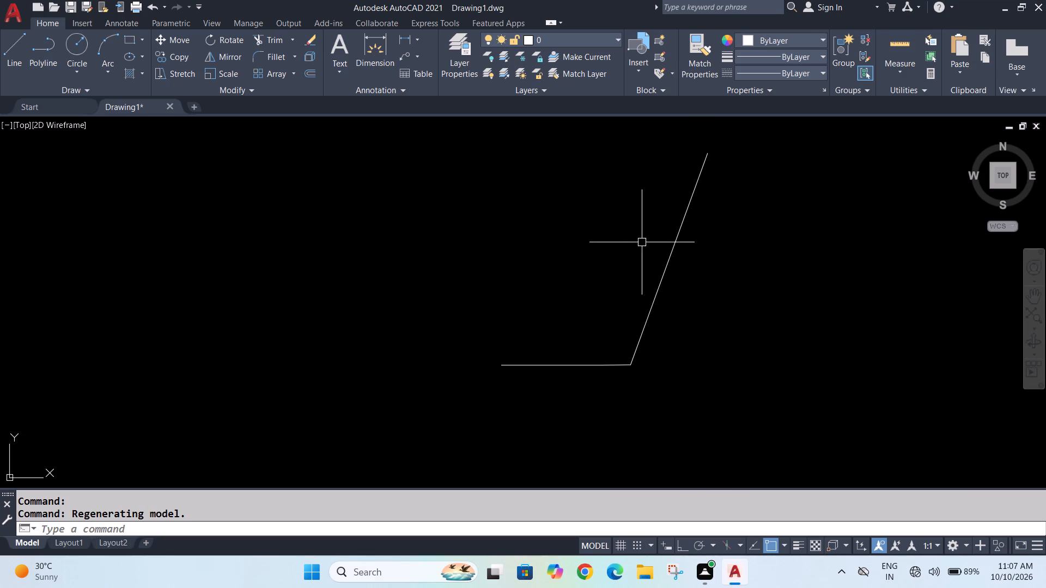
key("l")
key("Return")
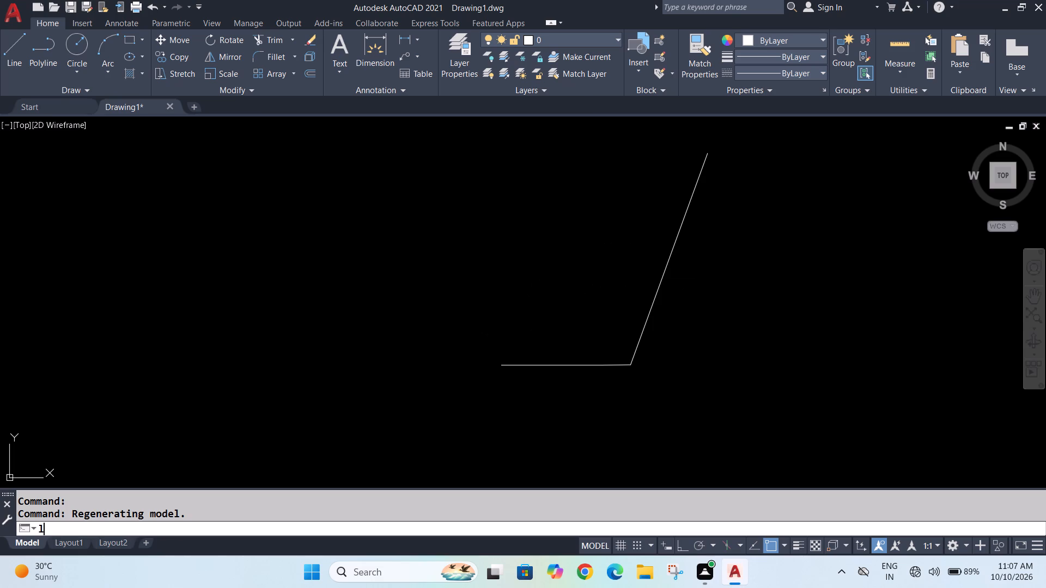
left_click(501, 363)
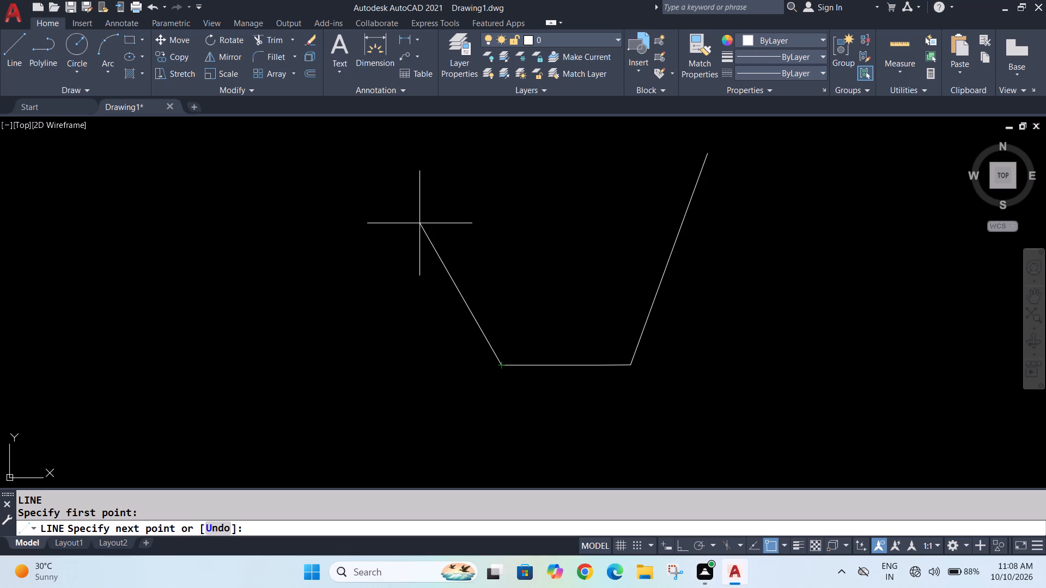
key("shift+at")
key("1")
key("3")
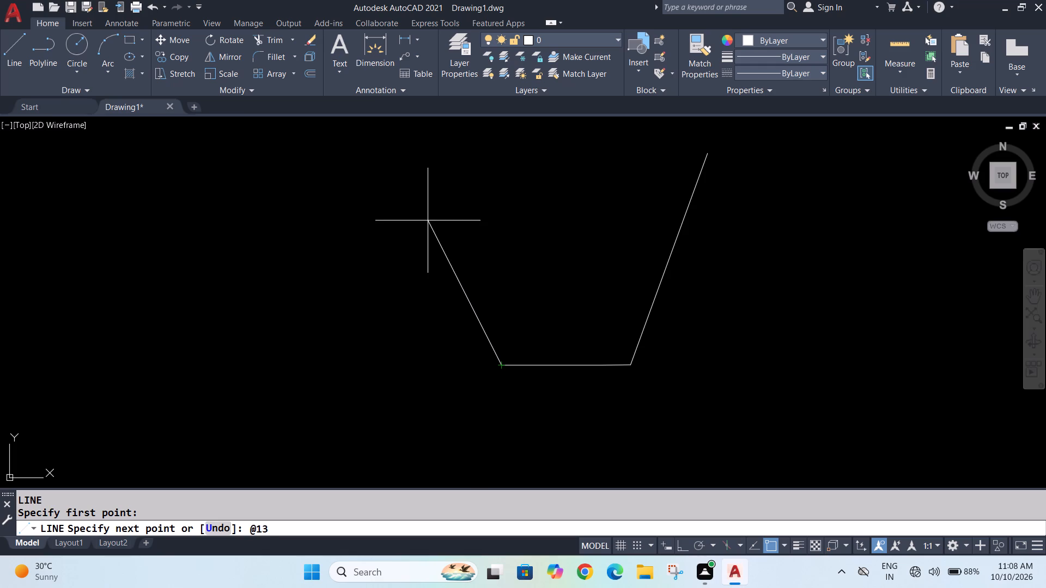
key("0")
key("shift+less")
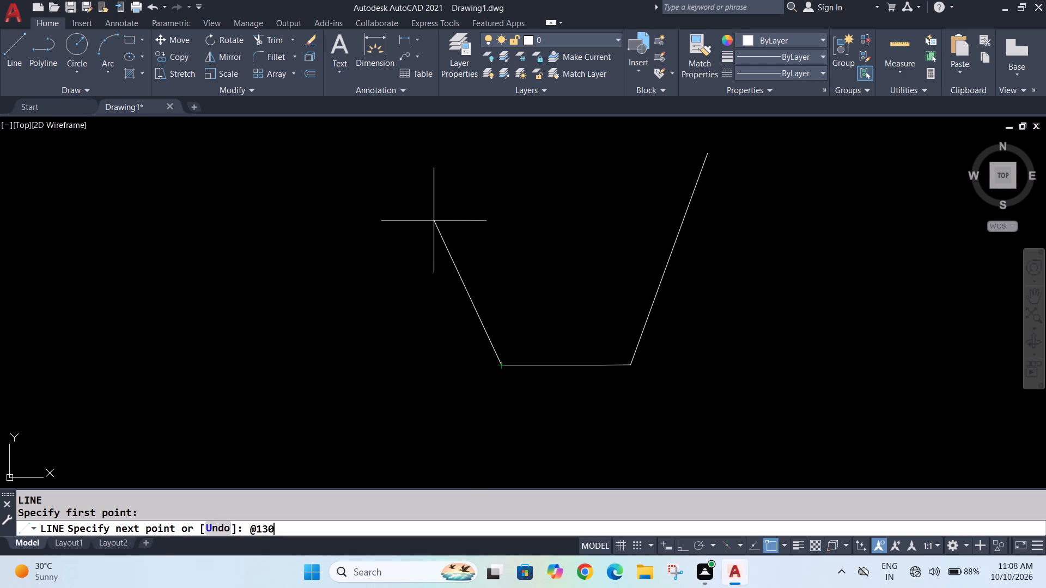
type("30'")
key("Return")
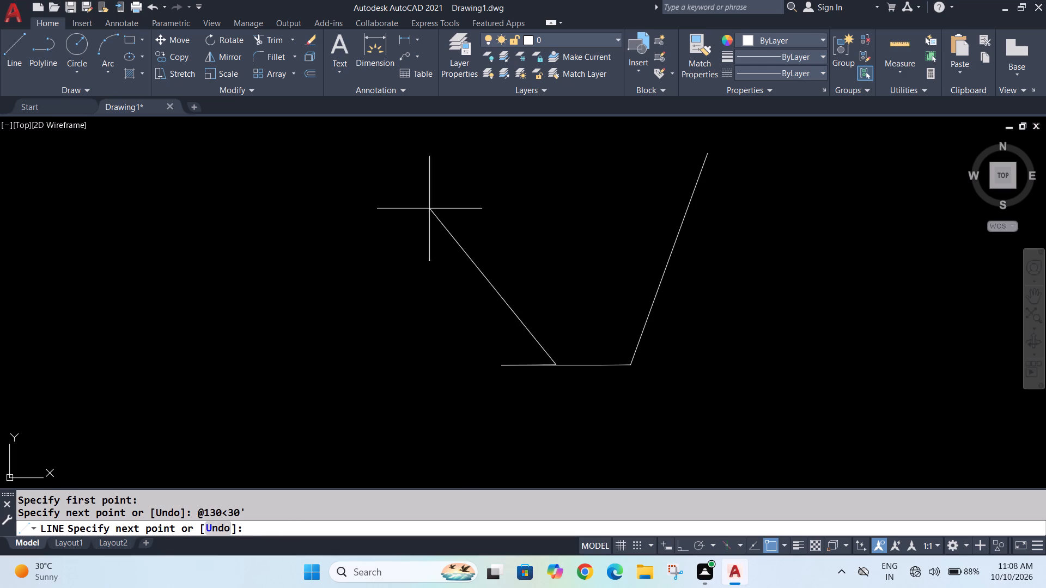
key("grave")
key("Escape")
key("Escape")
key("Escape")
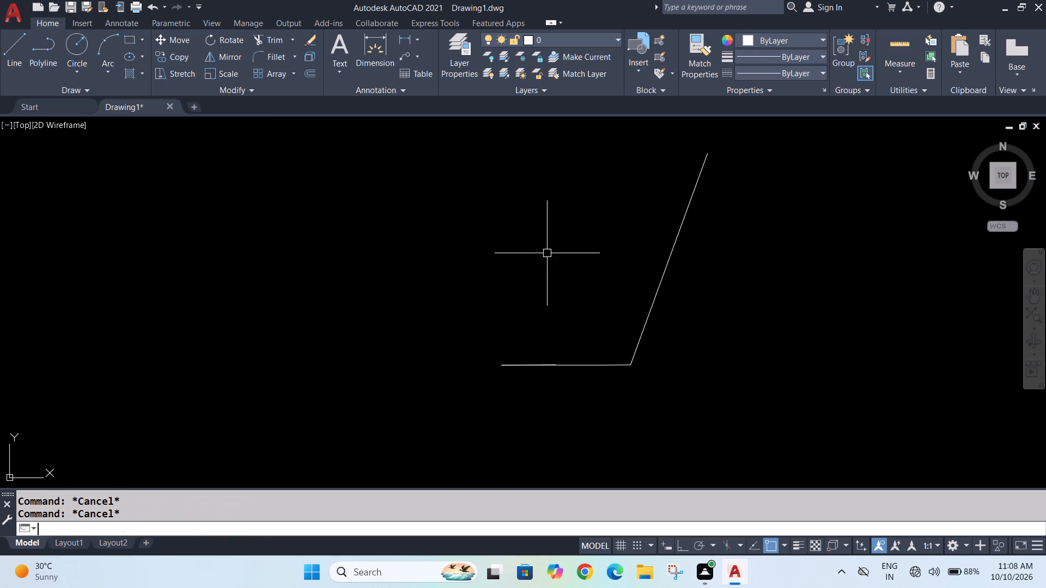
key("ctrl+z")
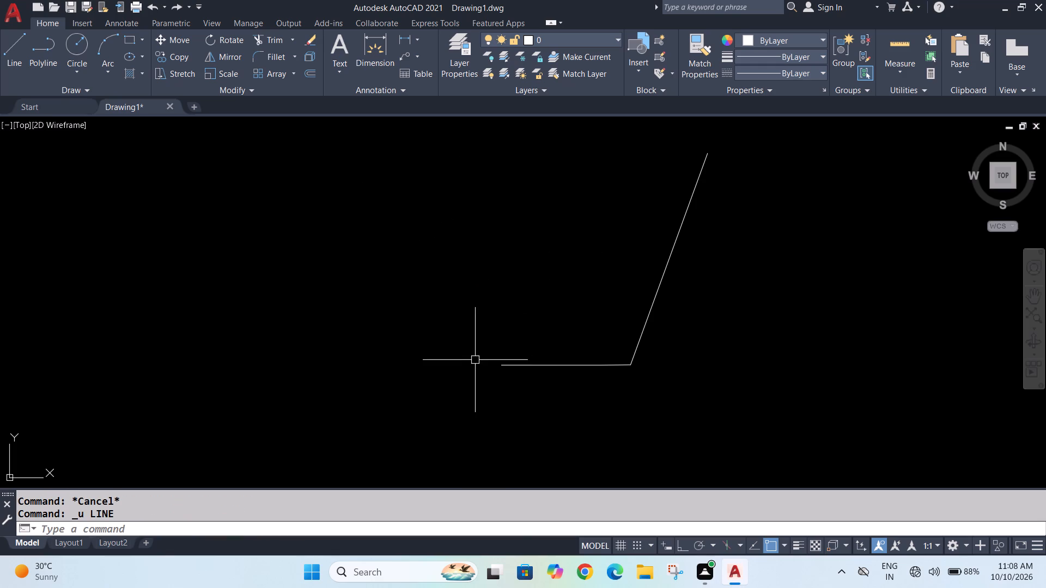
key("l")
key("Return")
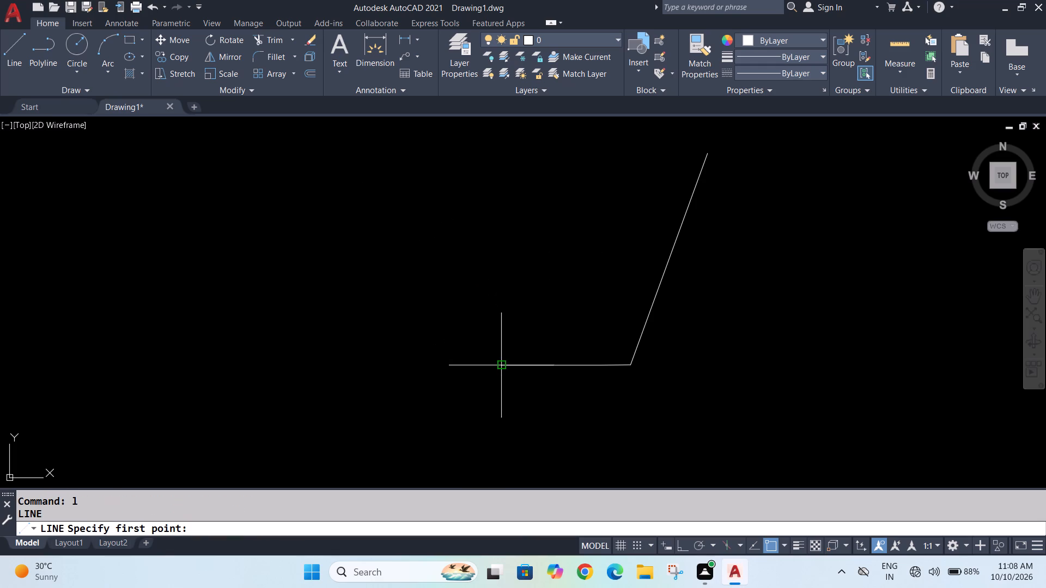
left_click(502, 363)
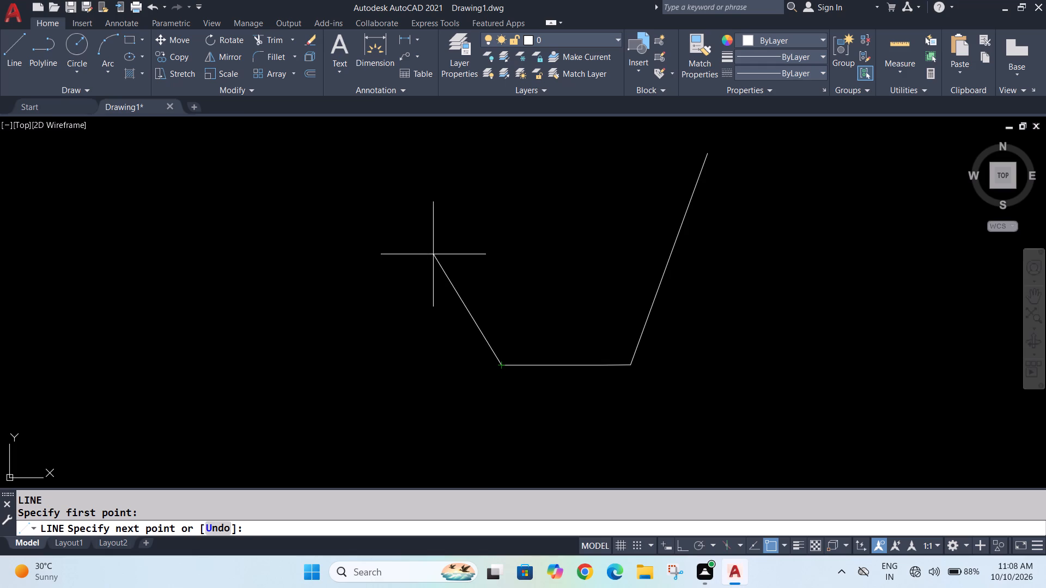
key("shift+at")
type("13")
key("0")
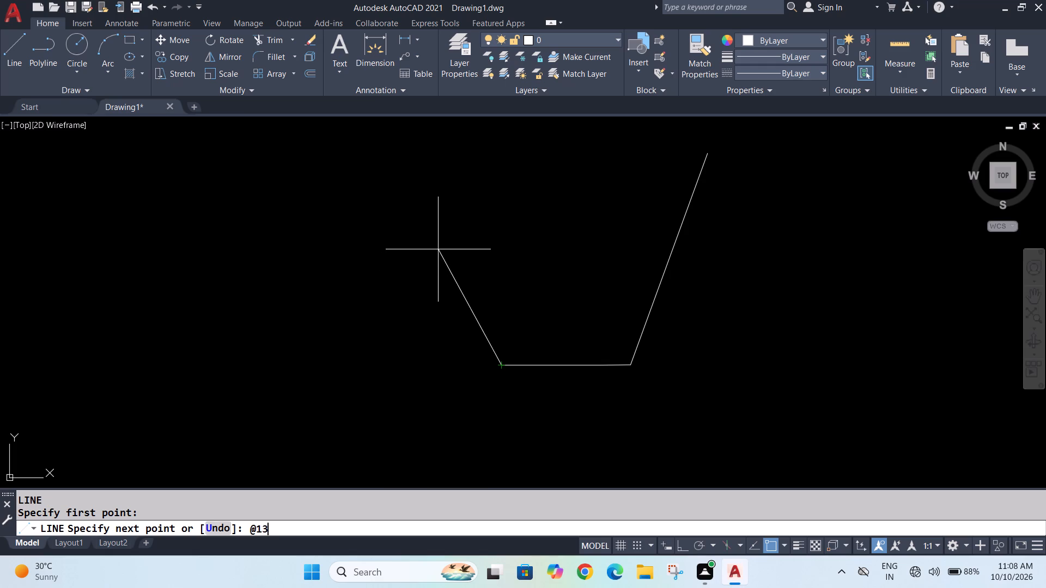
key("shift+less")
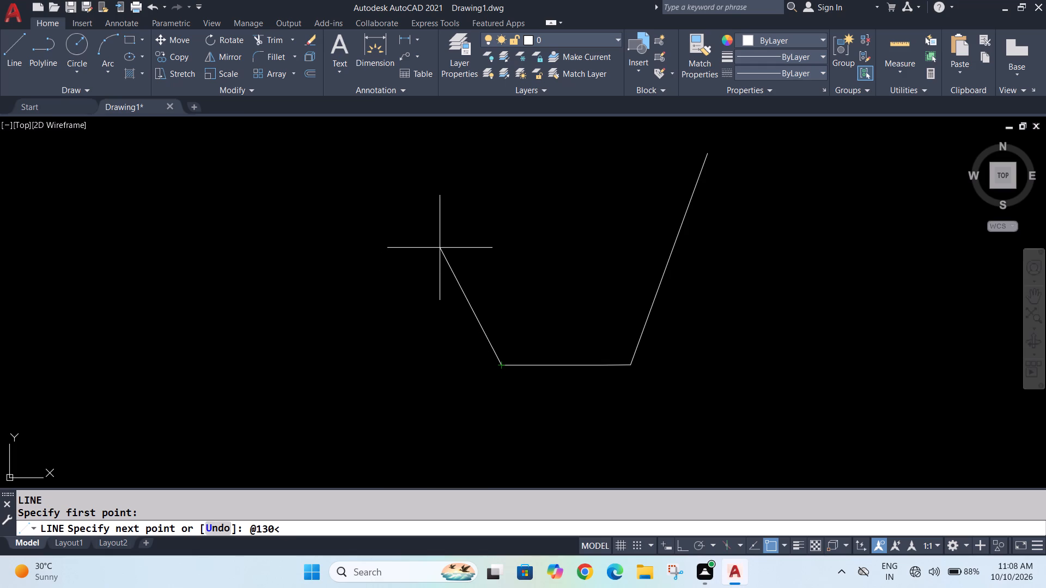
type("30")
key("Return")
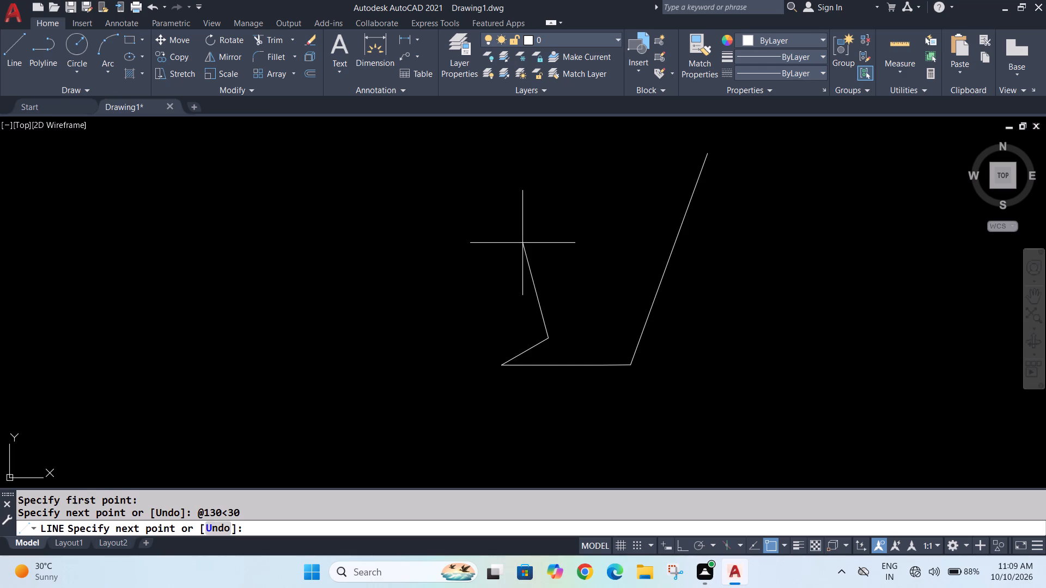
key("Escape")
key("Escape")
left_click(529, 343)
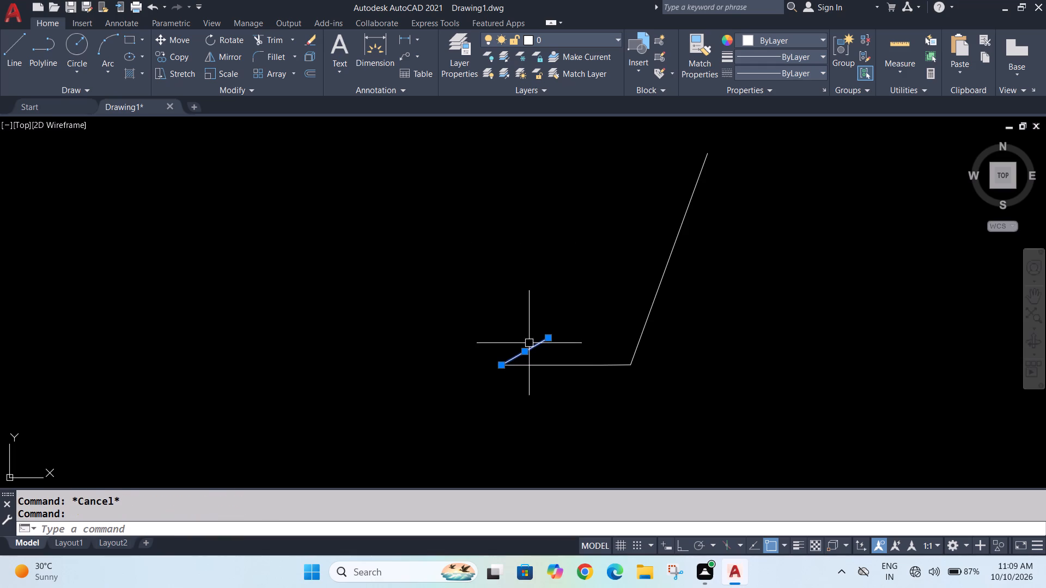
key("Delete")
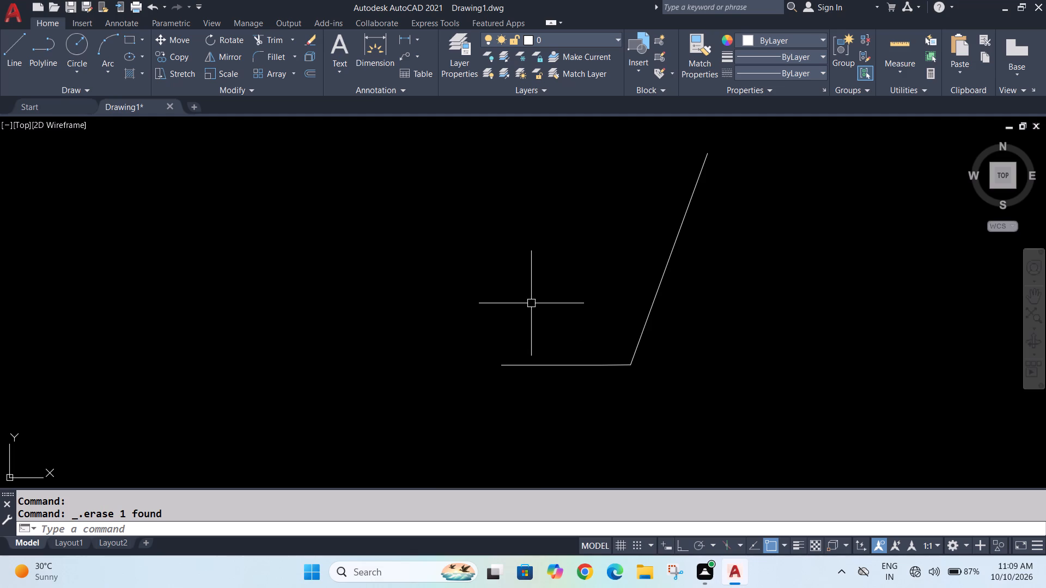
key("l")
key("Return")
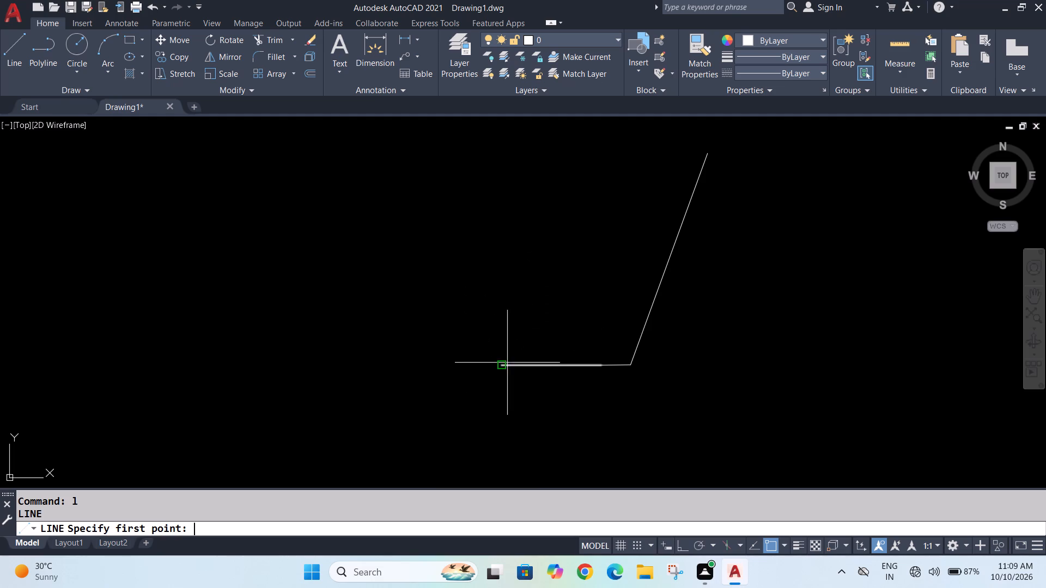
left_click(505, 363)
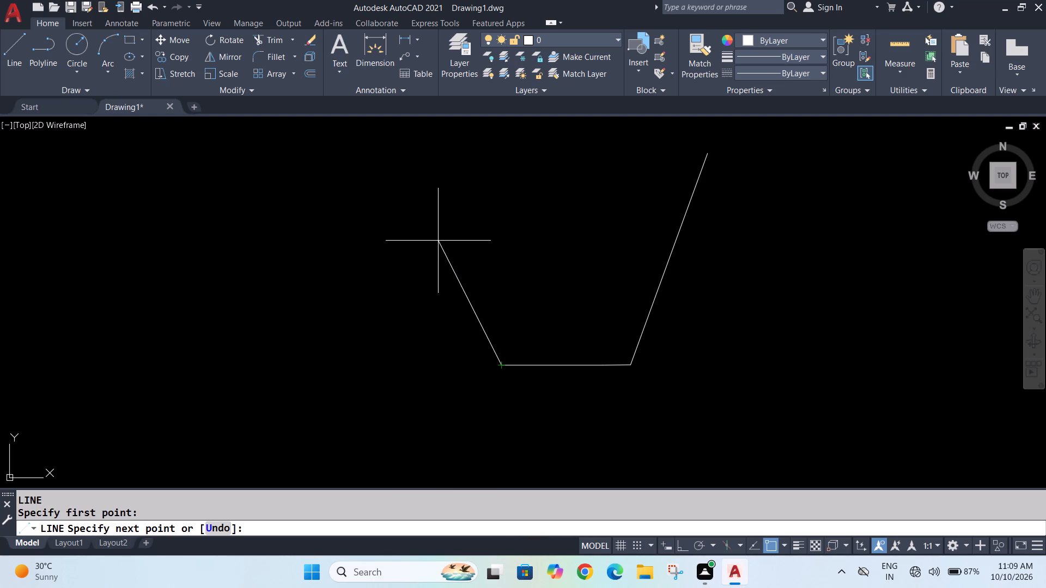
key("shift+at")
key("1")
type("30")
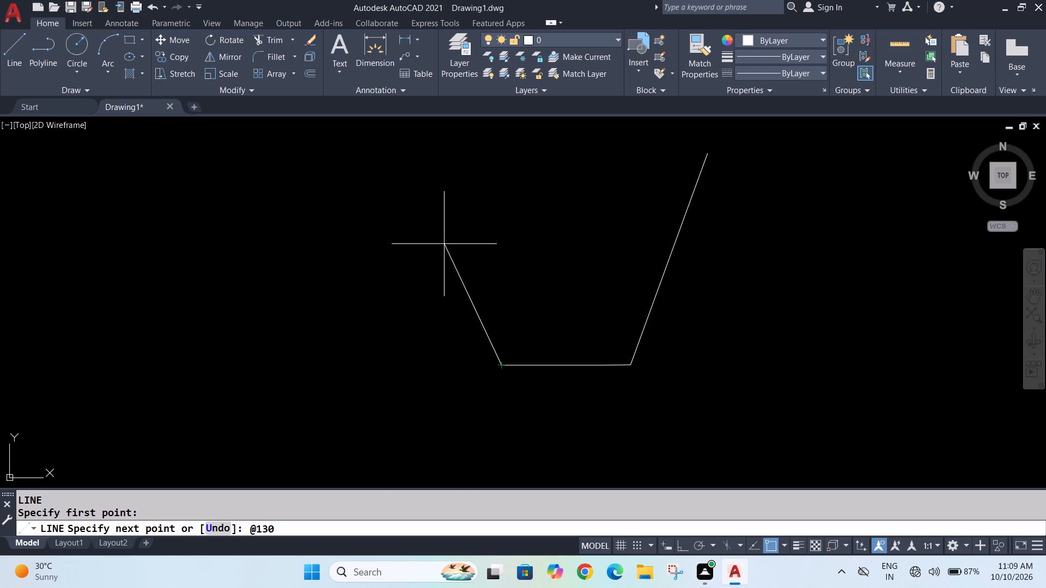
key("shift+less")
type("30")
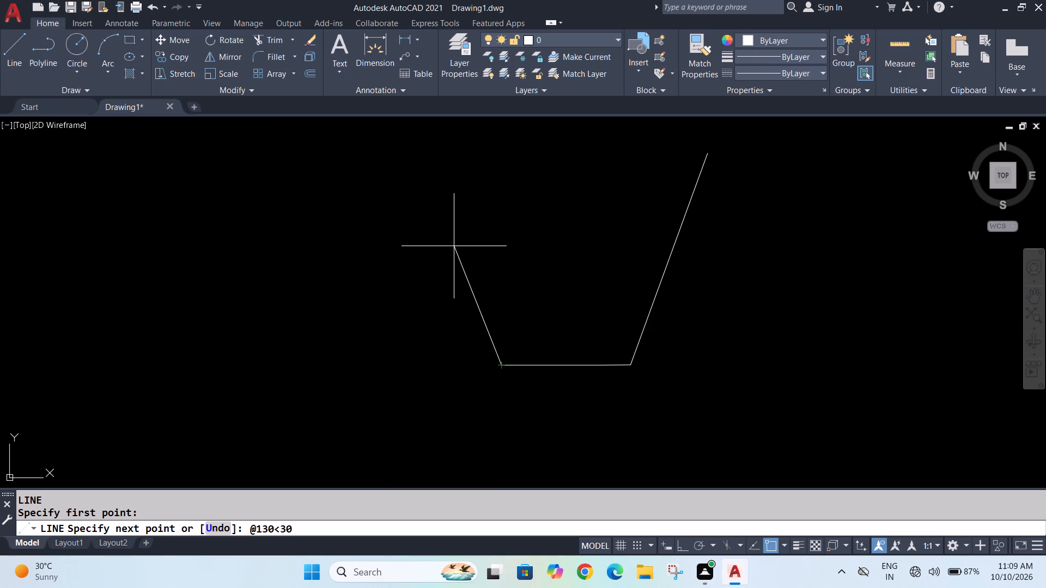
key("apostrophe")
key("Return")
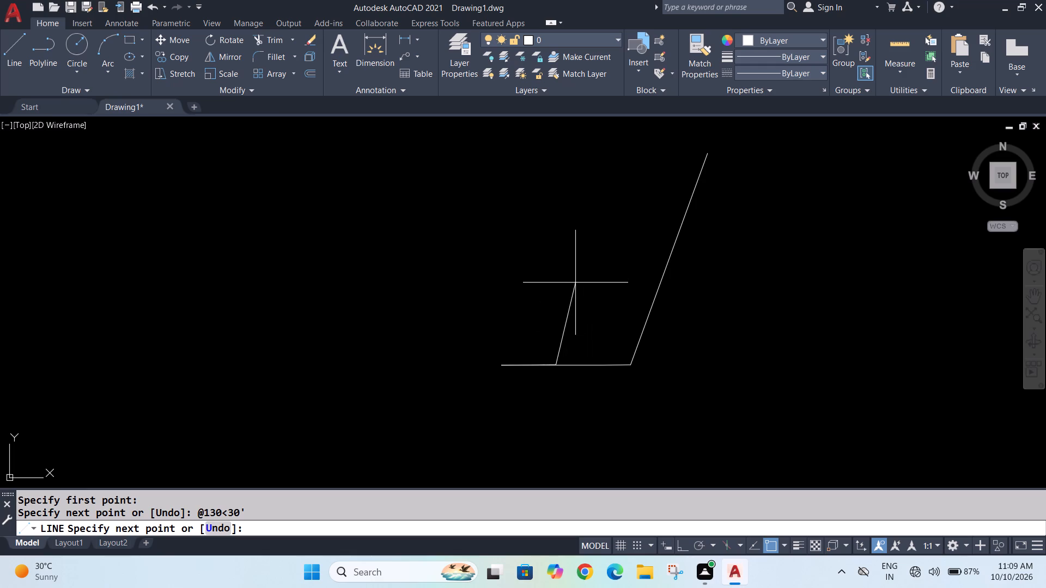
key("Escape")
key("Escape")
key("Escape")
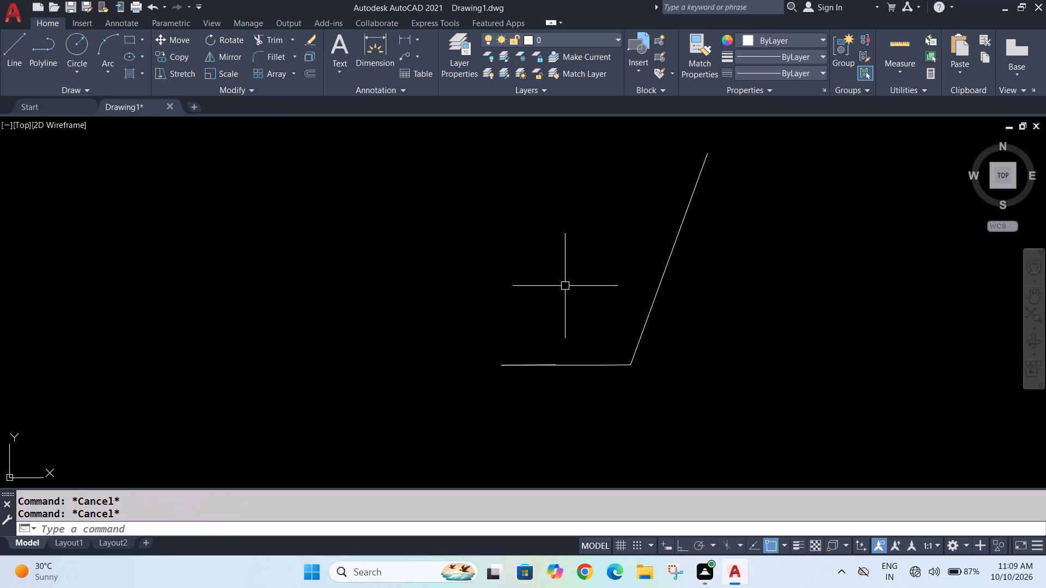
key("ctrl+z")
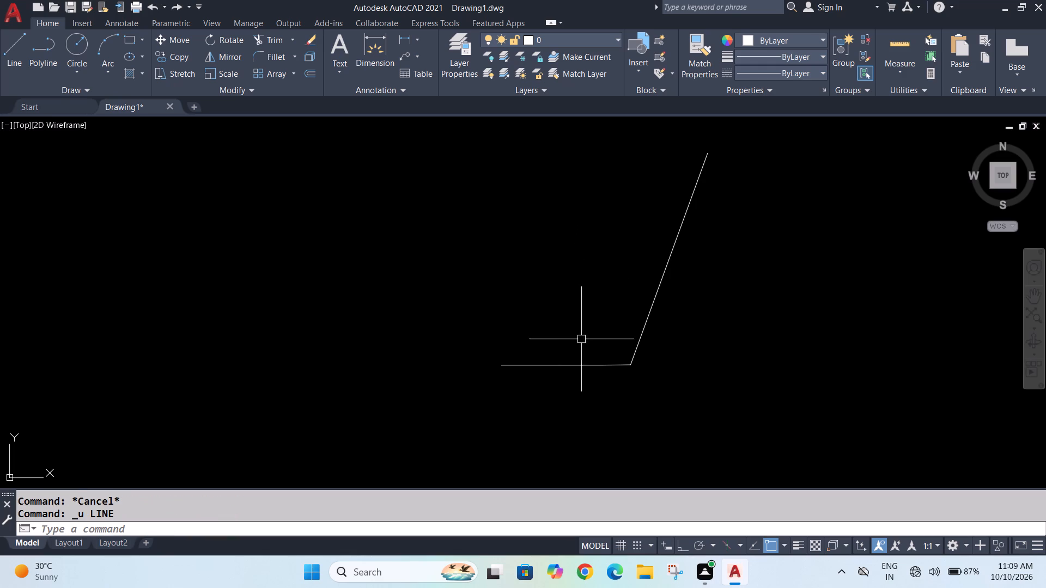
Erase the 20' base line, the short segment extending it and the angled 45' line to clear the drawing.
left_click(517, 368)
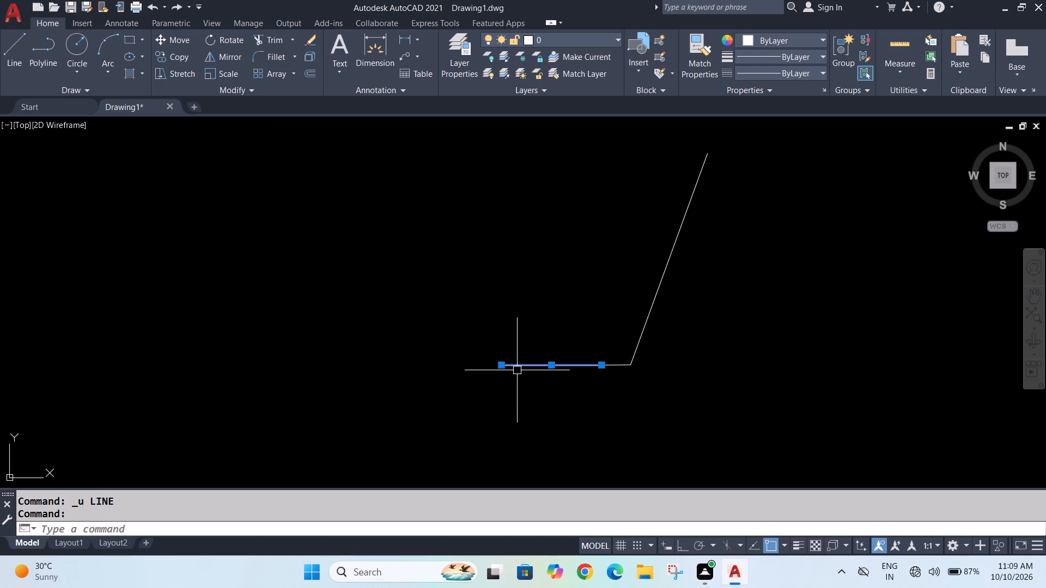
key("Delete")
left_click(612, 362)
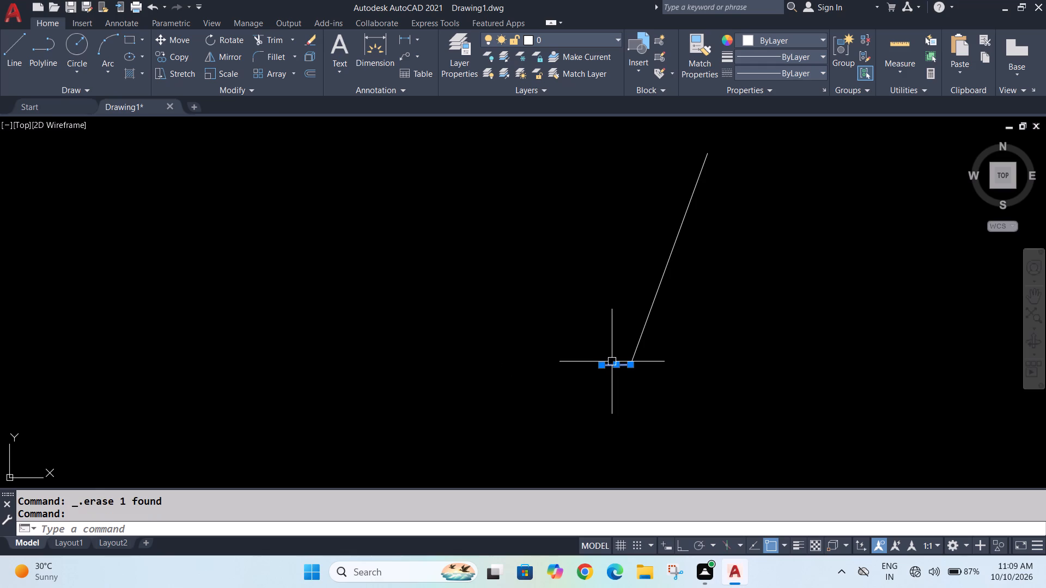
key("Delete")
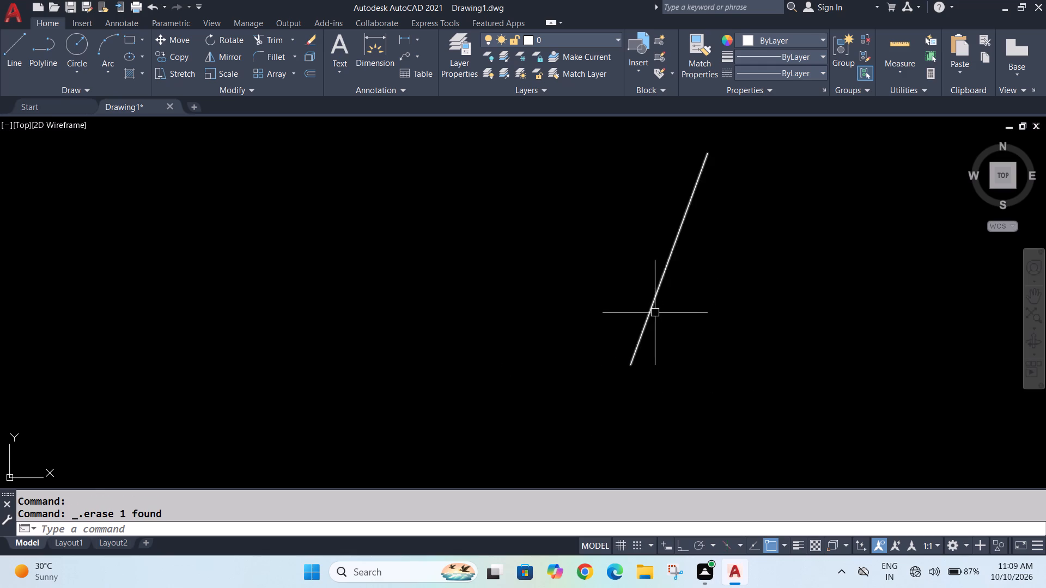
left_click(649, 310)
key("Delete")
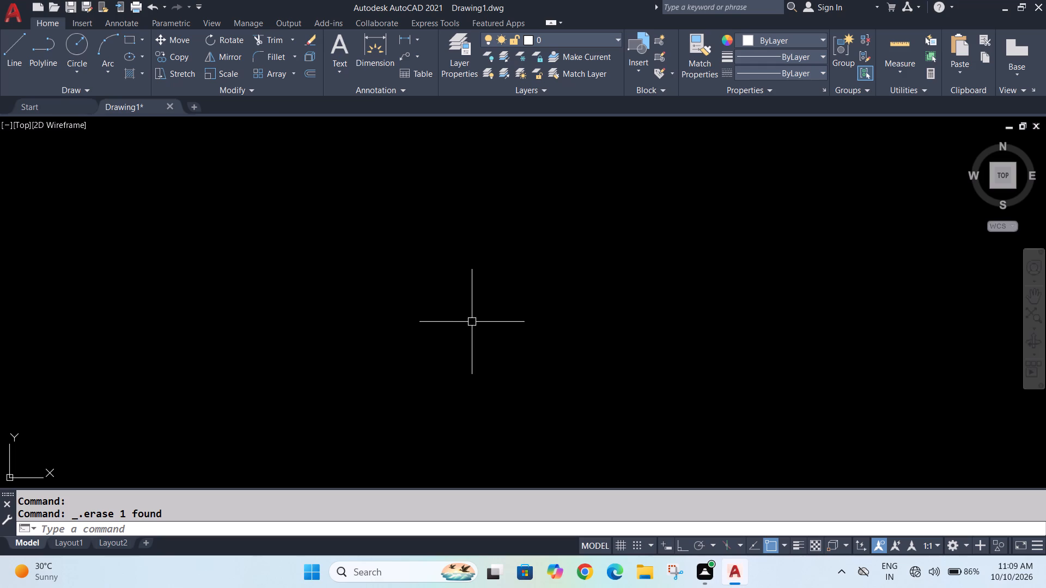
key("Escape")
key("Escape")
key("Escape")
key("Escape")
key("Escape")
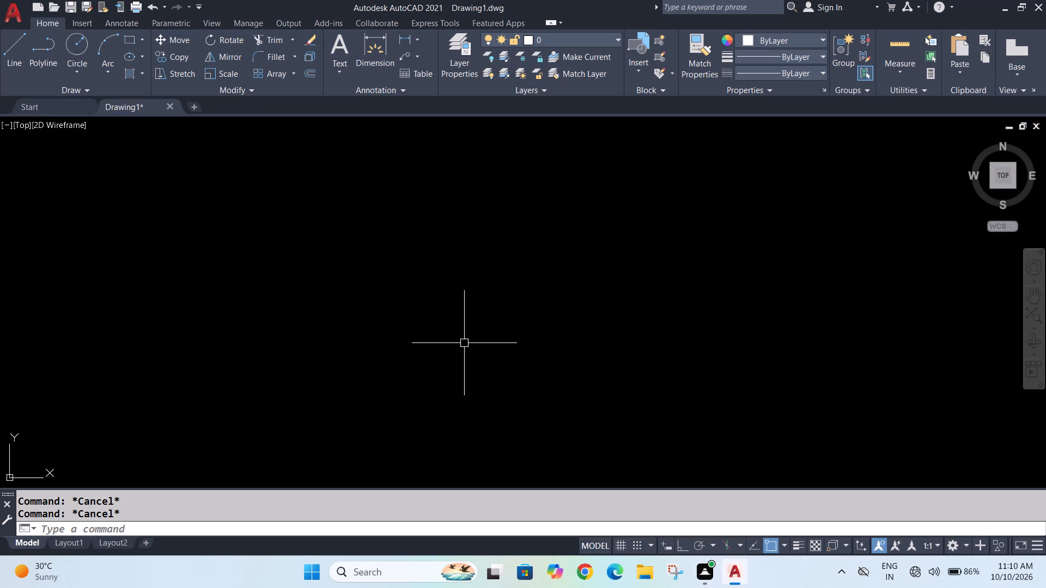
Draw a new 20' horizontal base line running to the right with Ortho mode on.
key("l")
key("Return")
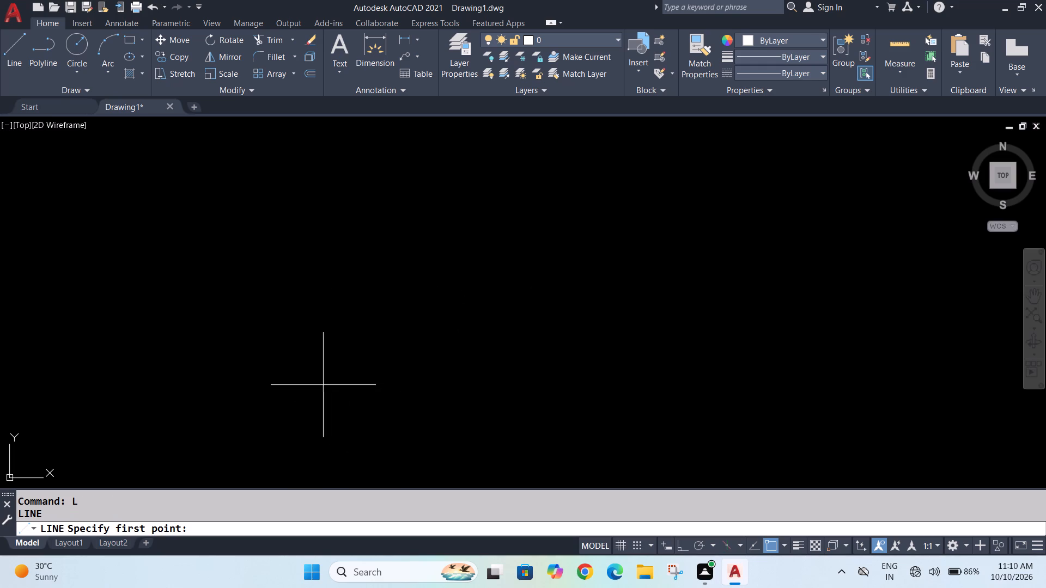
left_click(368, 363)
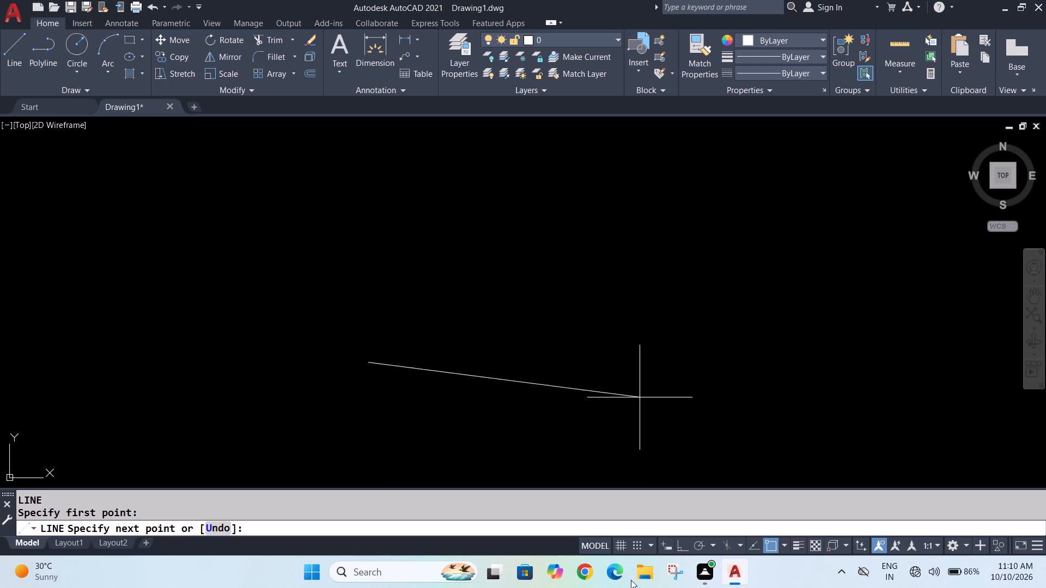
left_click(680, 546)
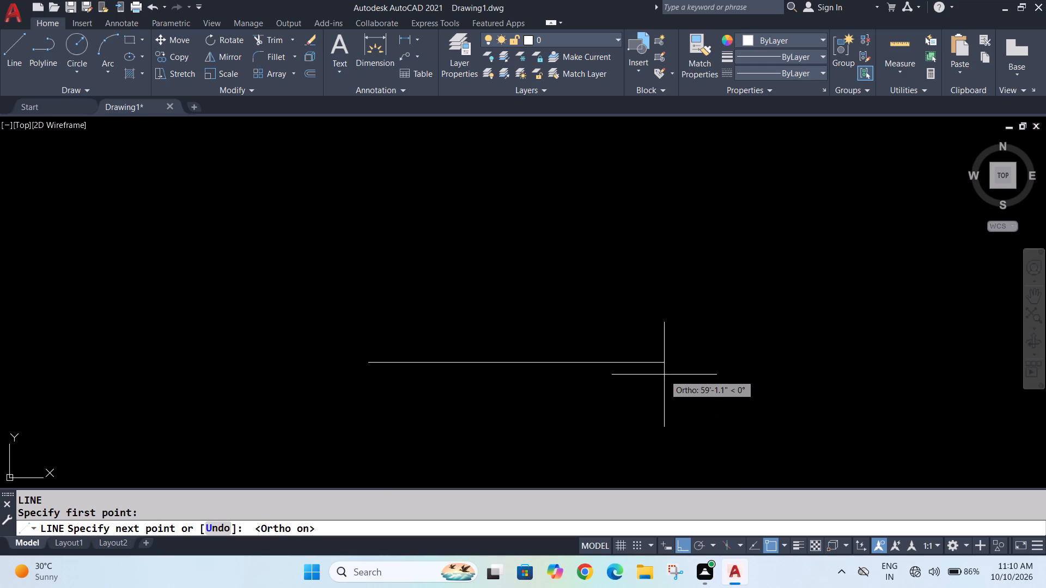
type("20")
key("apostrophe")
key("Return")
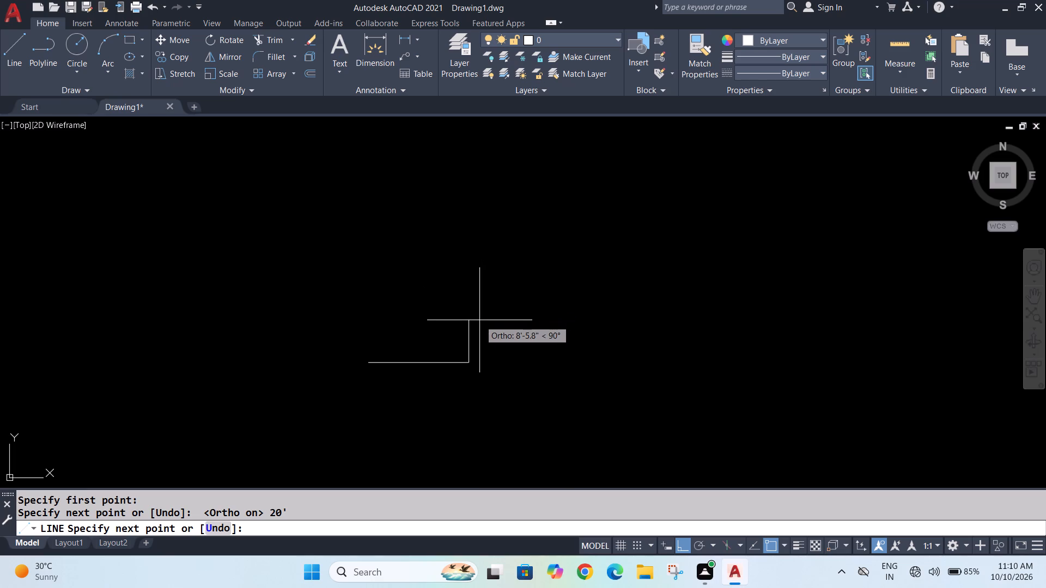
key("Escape")
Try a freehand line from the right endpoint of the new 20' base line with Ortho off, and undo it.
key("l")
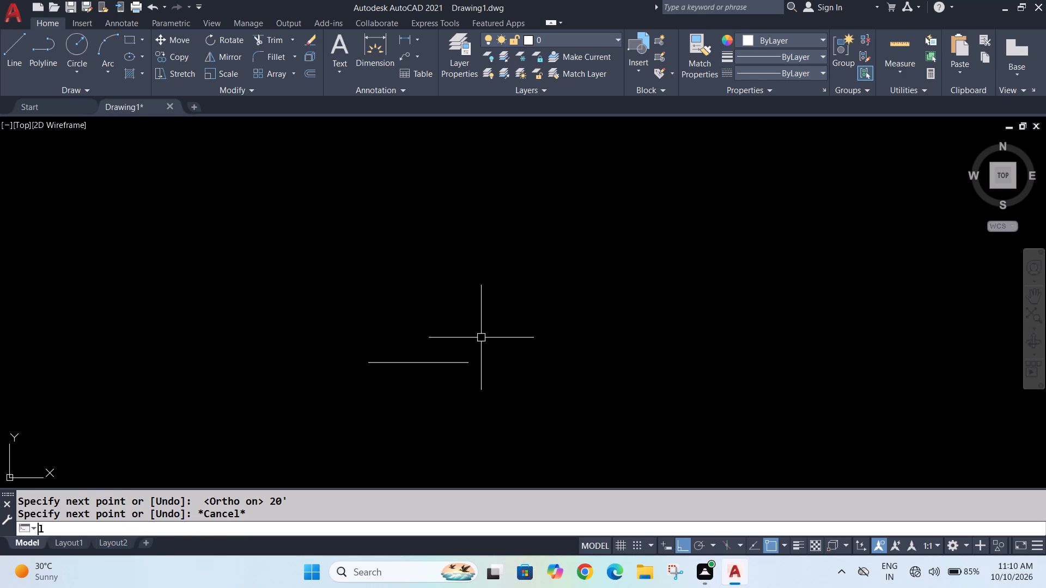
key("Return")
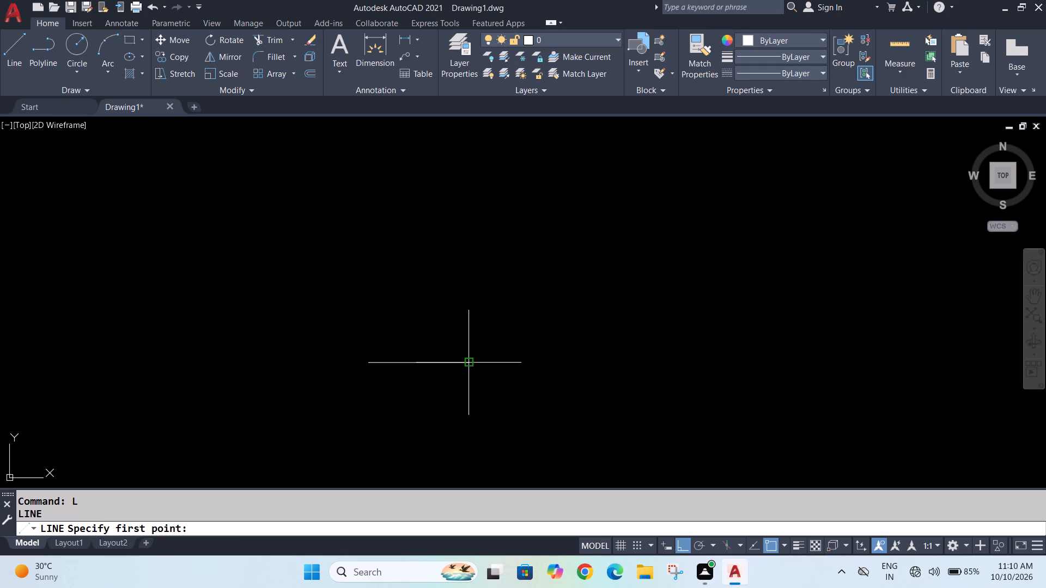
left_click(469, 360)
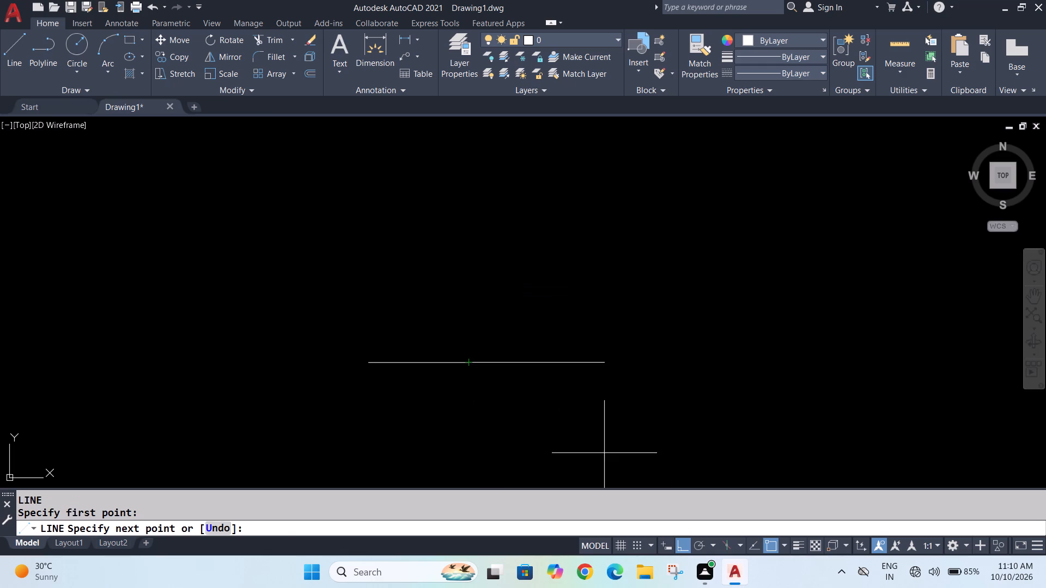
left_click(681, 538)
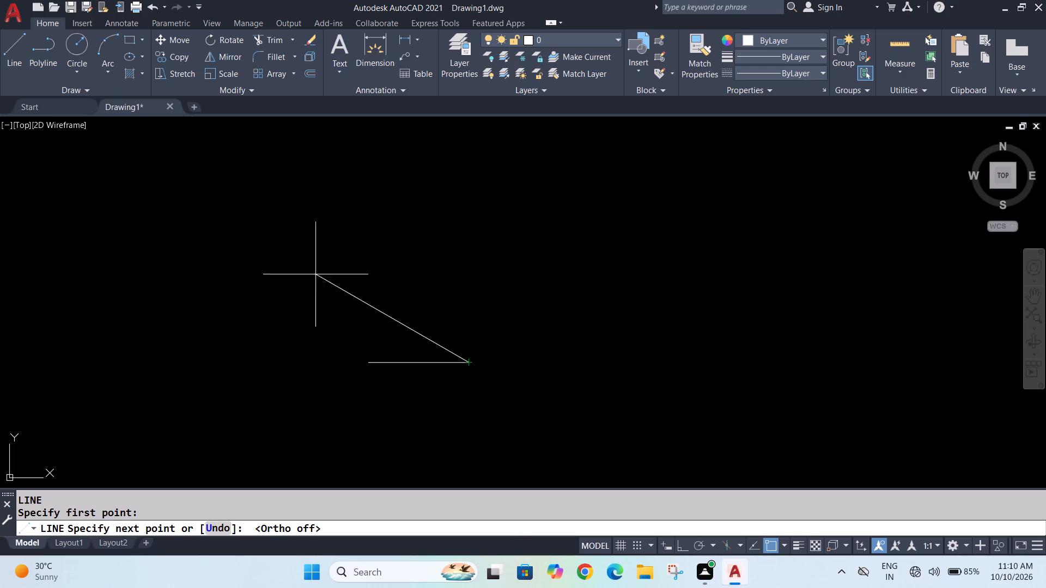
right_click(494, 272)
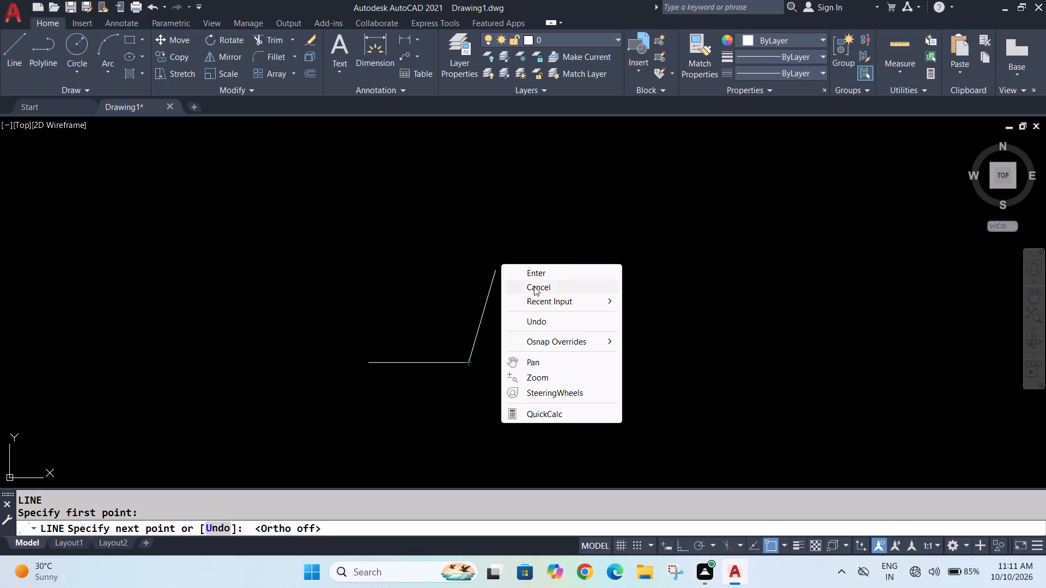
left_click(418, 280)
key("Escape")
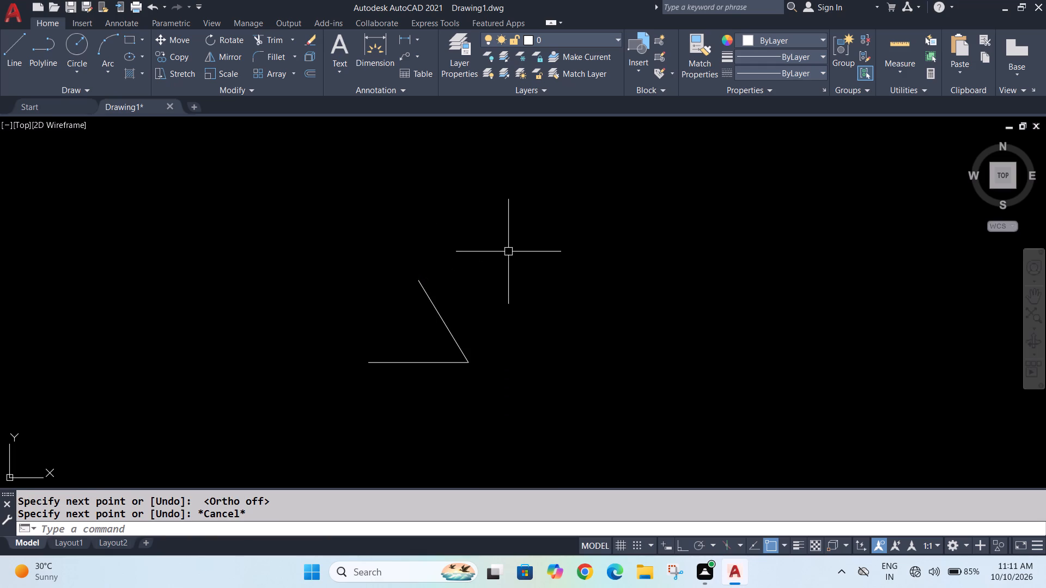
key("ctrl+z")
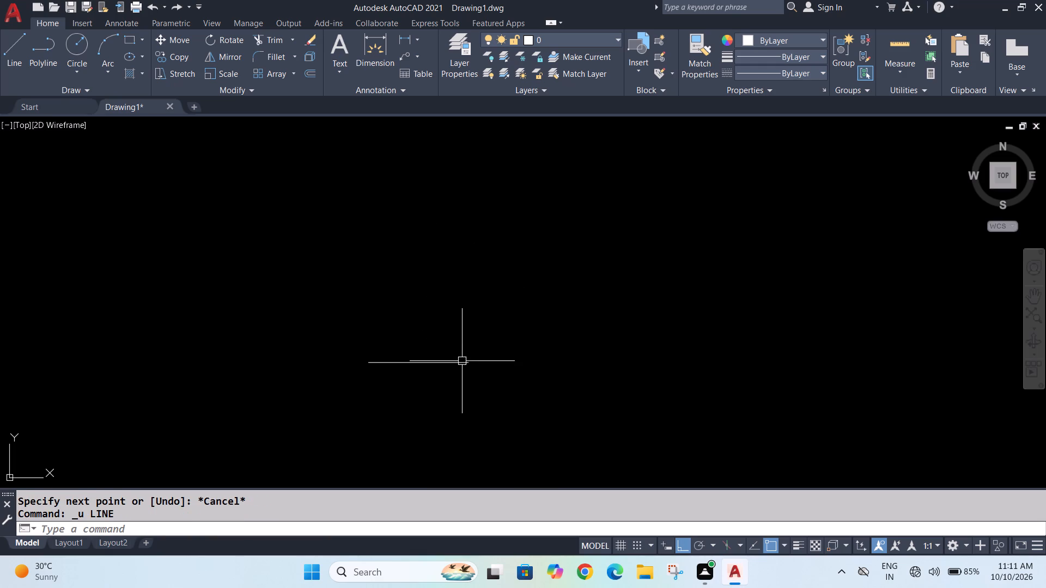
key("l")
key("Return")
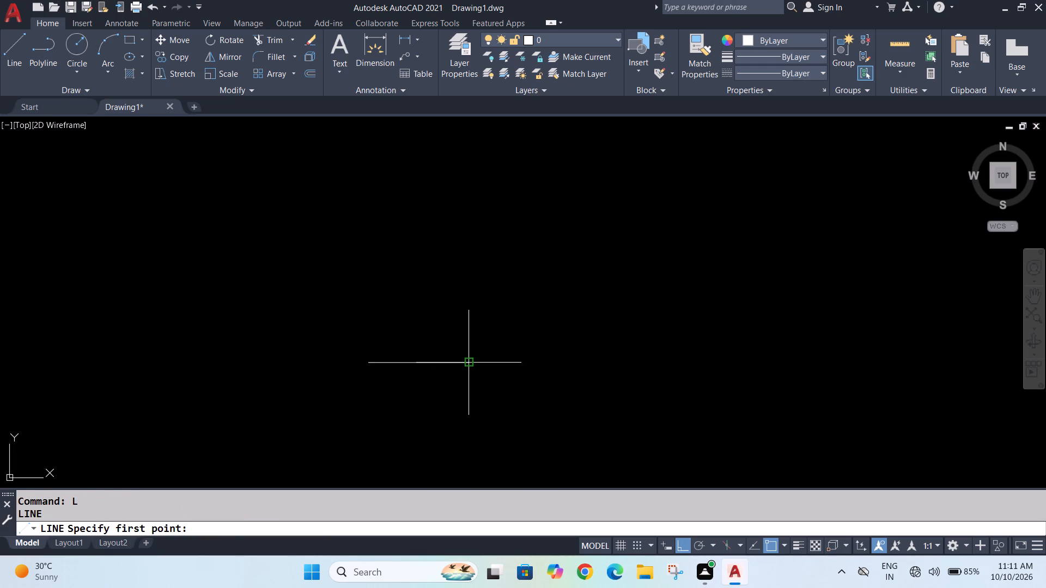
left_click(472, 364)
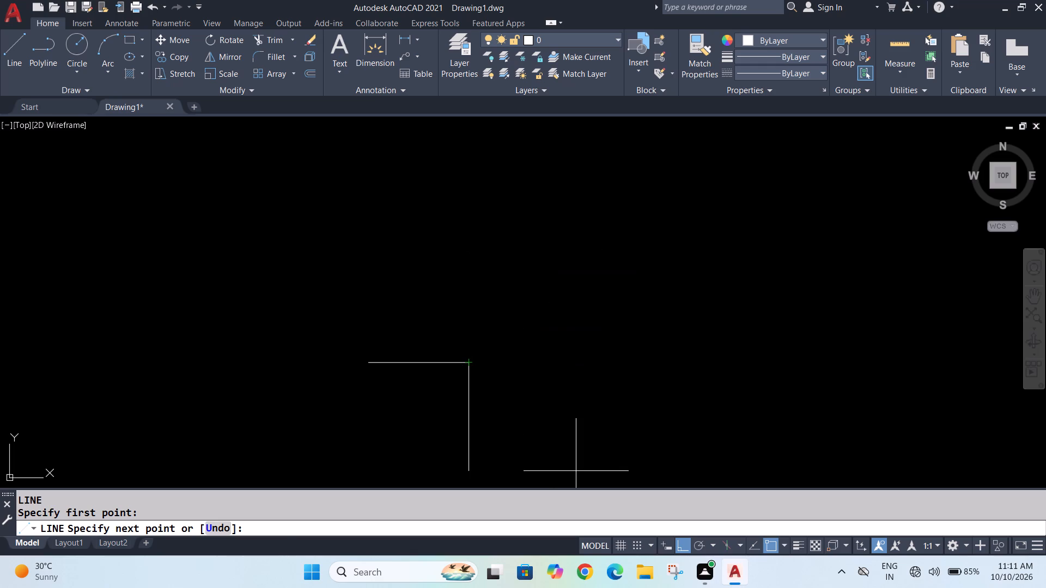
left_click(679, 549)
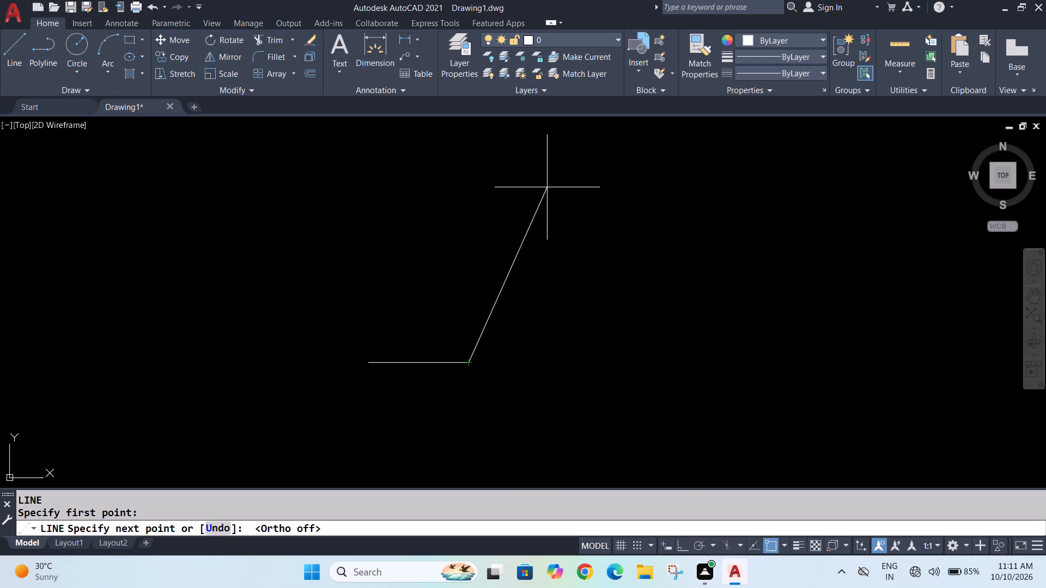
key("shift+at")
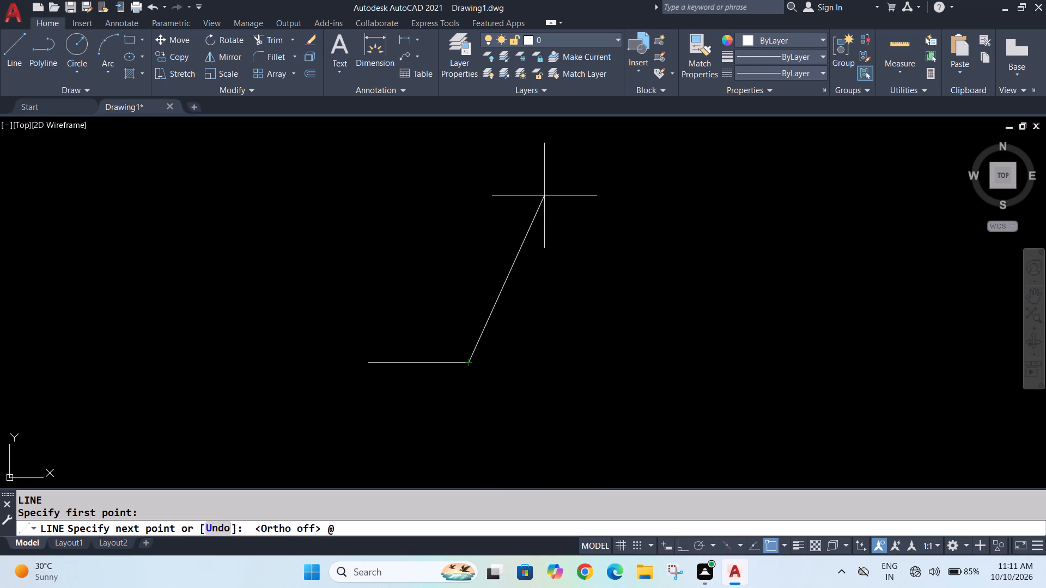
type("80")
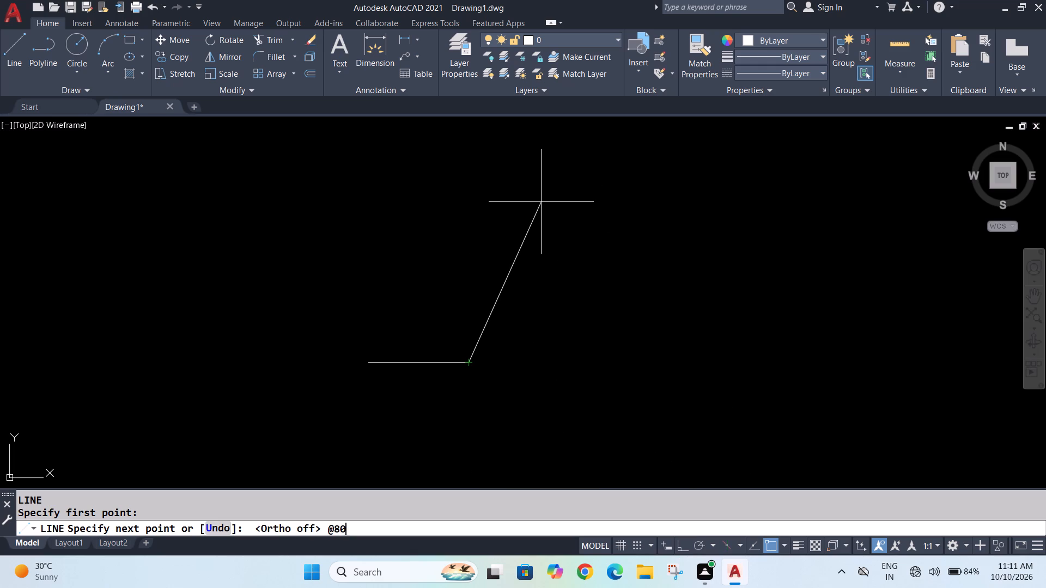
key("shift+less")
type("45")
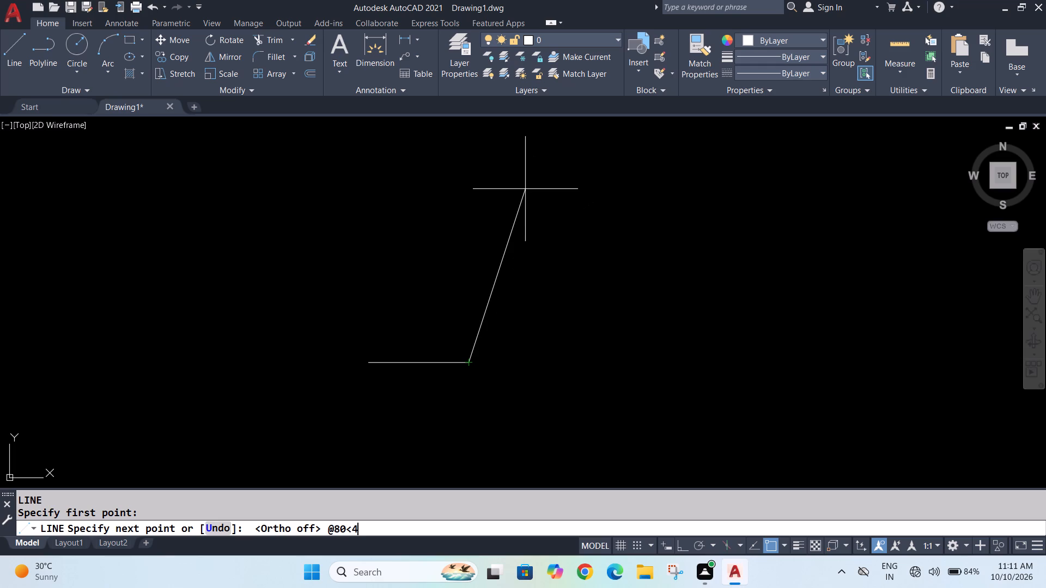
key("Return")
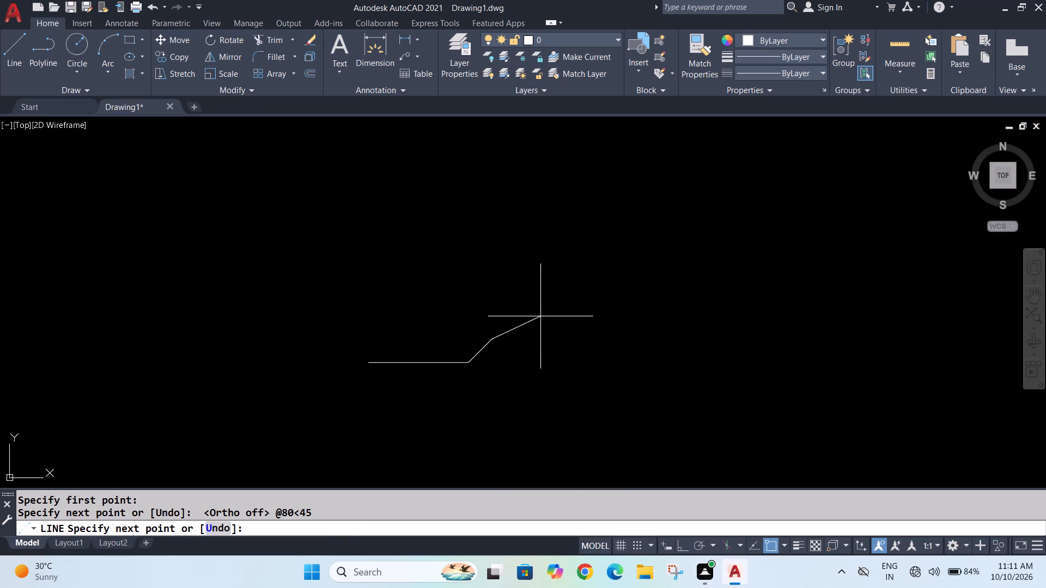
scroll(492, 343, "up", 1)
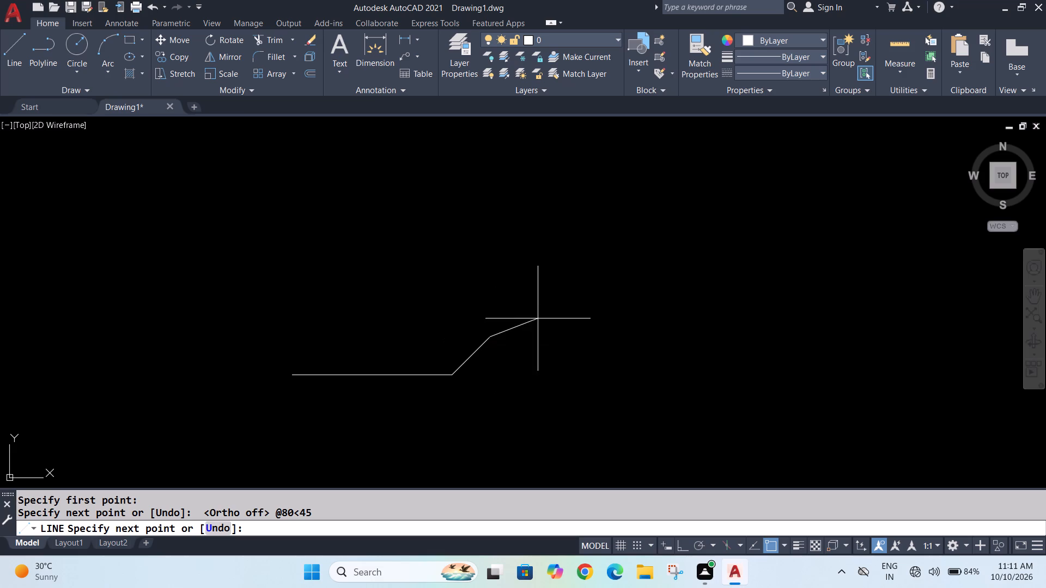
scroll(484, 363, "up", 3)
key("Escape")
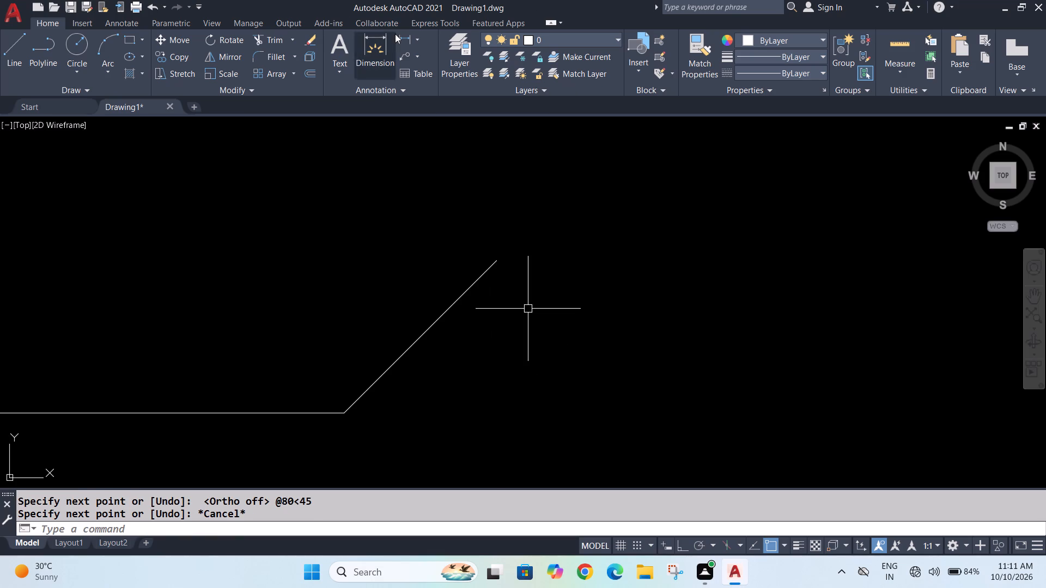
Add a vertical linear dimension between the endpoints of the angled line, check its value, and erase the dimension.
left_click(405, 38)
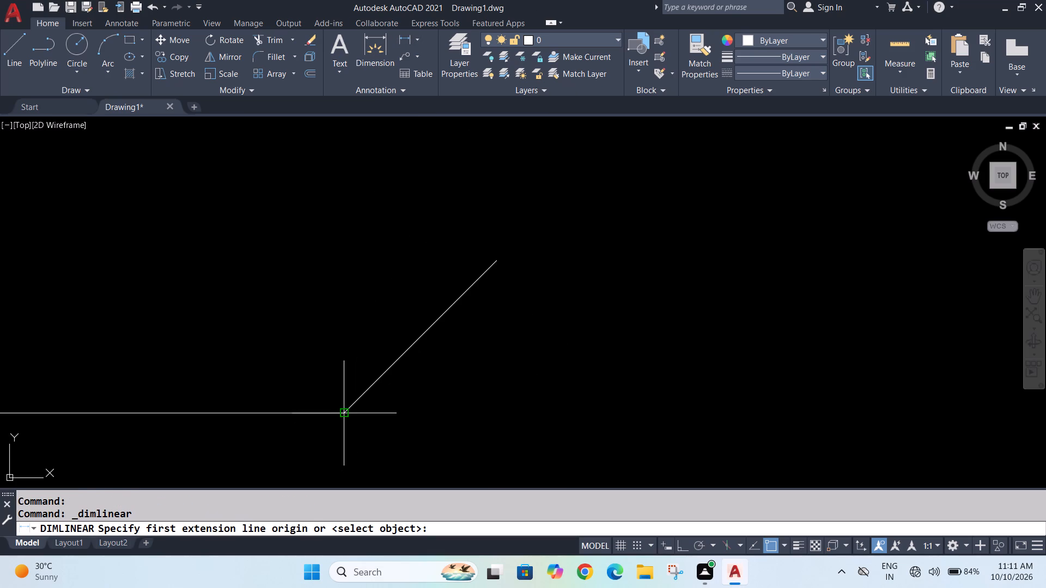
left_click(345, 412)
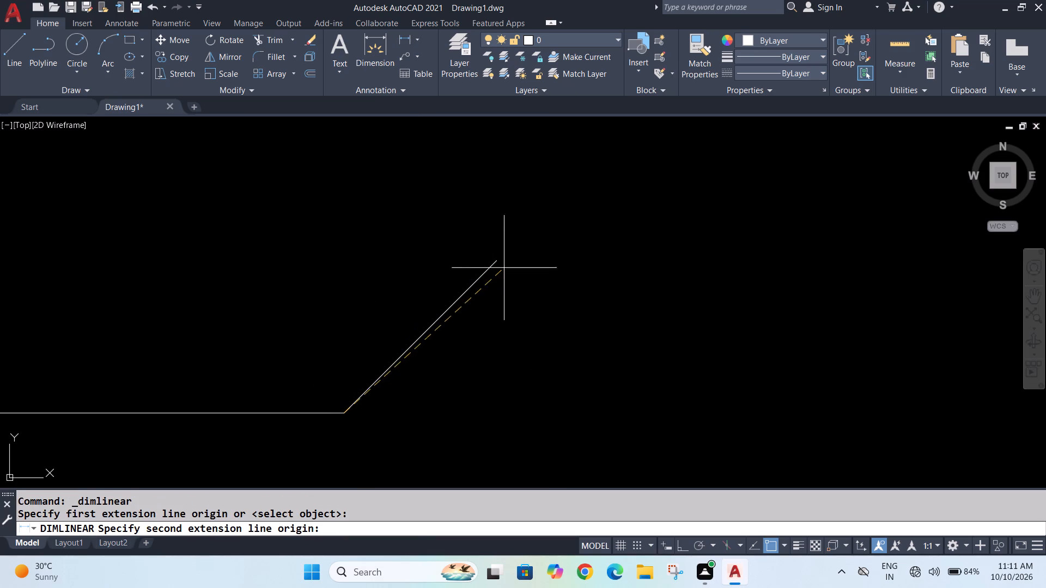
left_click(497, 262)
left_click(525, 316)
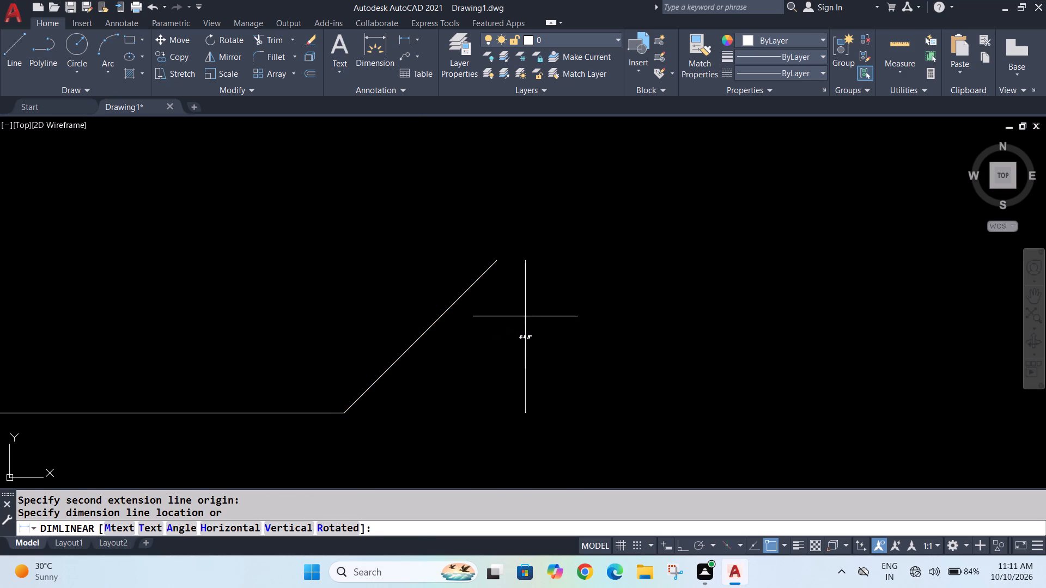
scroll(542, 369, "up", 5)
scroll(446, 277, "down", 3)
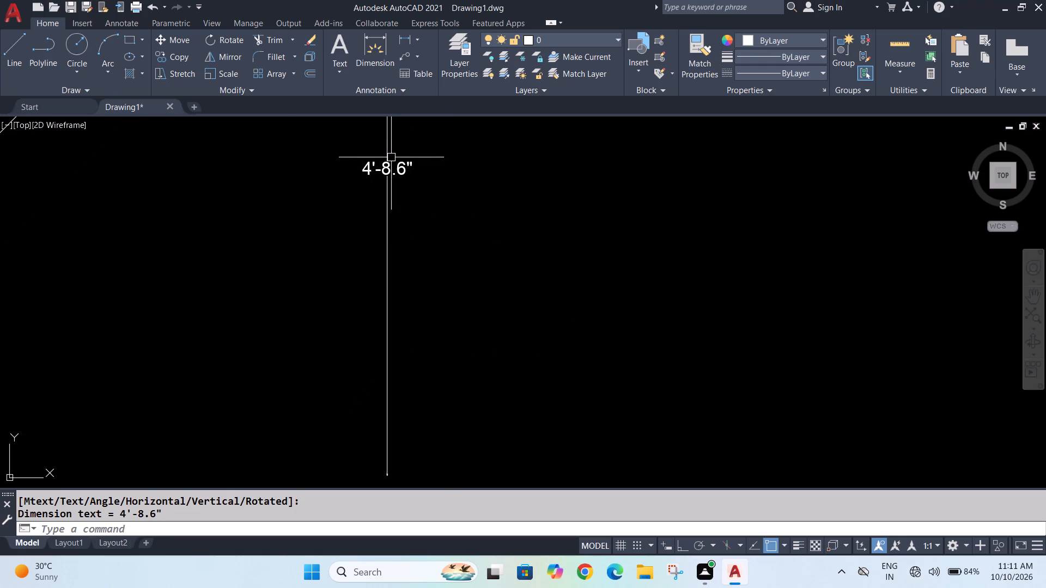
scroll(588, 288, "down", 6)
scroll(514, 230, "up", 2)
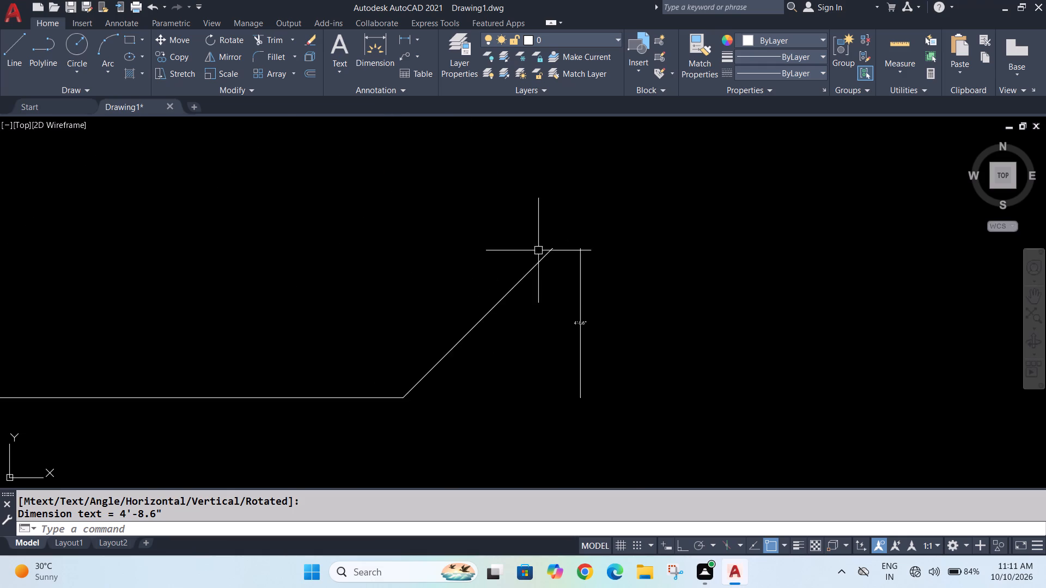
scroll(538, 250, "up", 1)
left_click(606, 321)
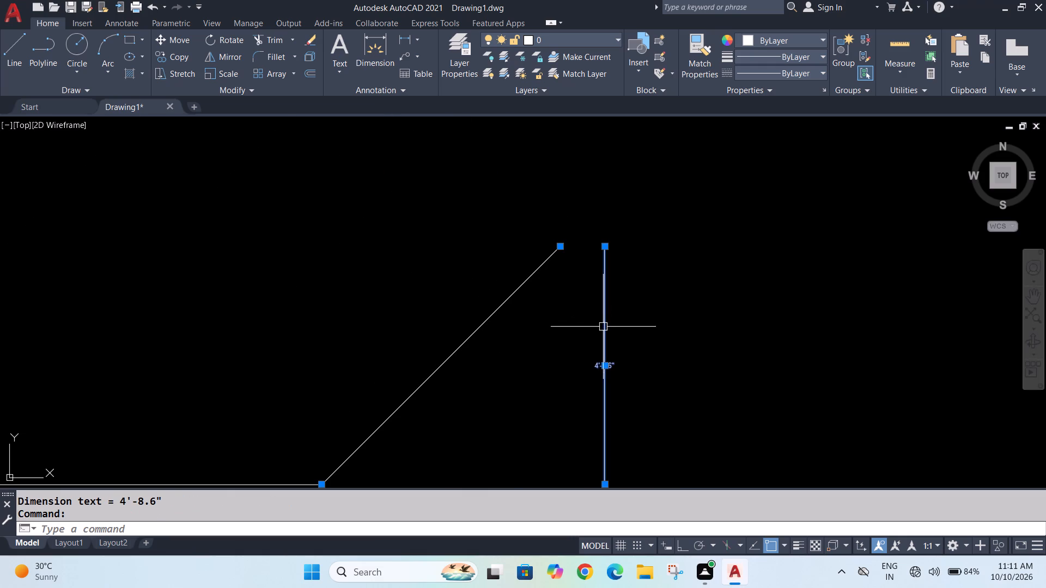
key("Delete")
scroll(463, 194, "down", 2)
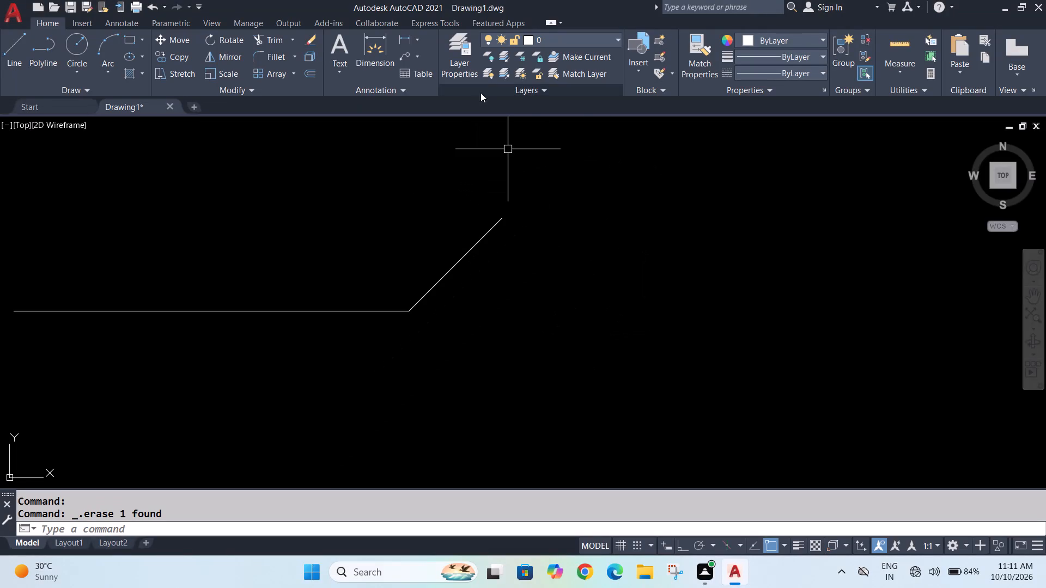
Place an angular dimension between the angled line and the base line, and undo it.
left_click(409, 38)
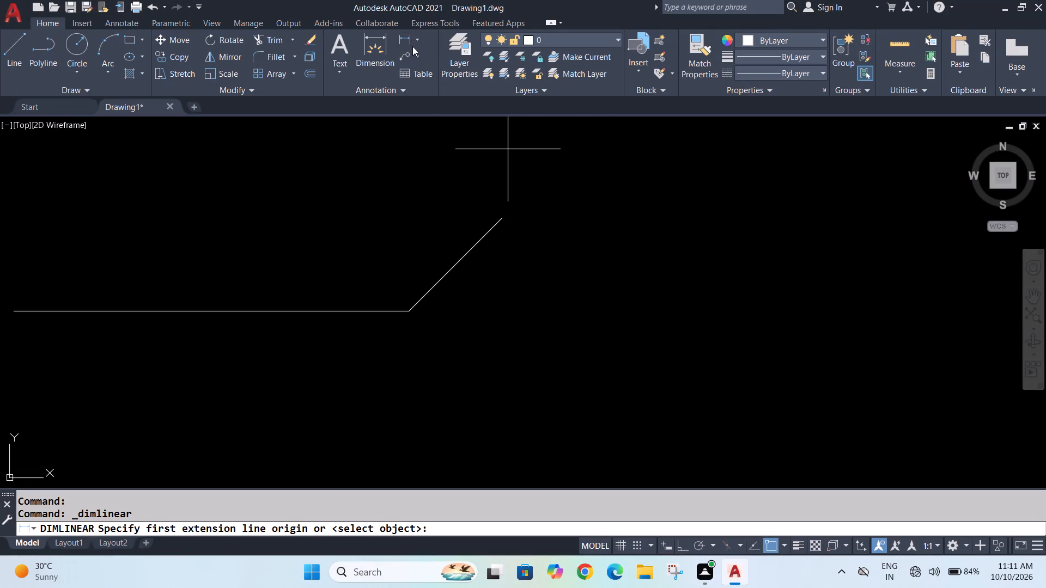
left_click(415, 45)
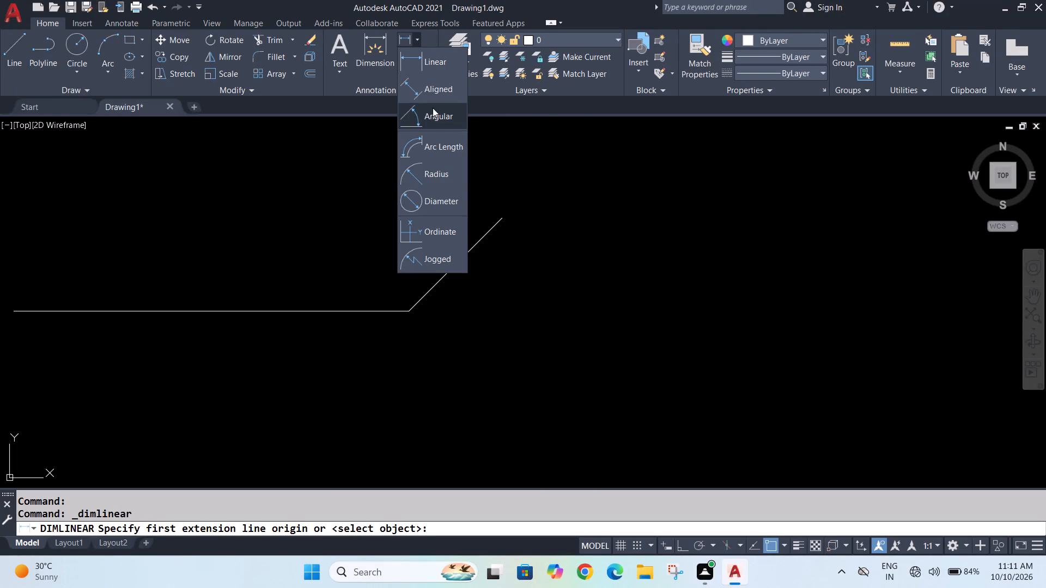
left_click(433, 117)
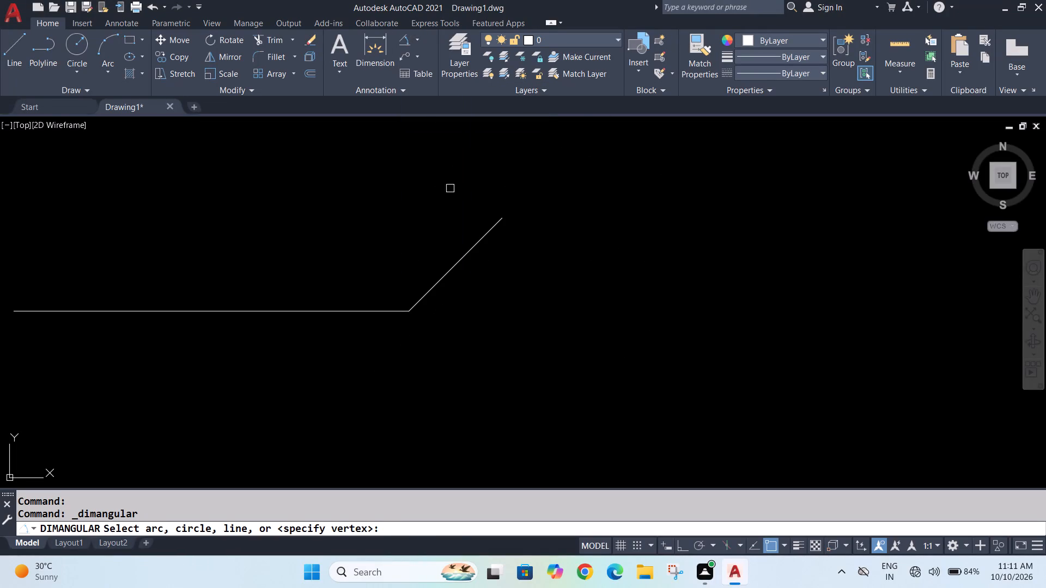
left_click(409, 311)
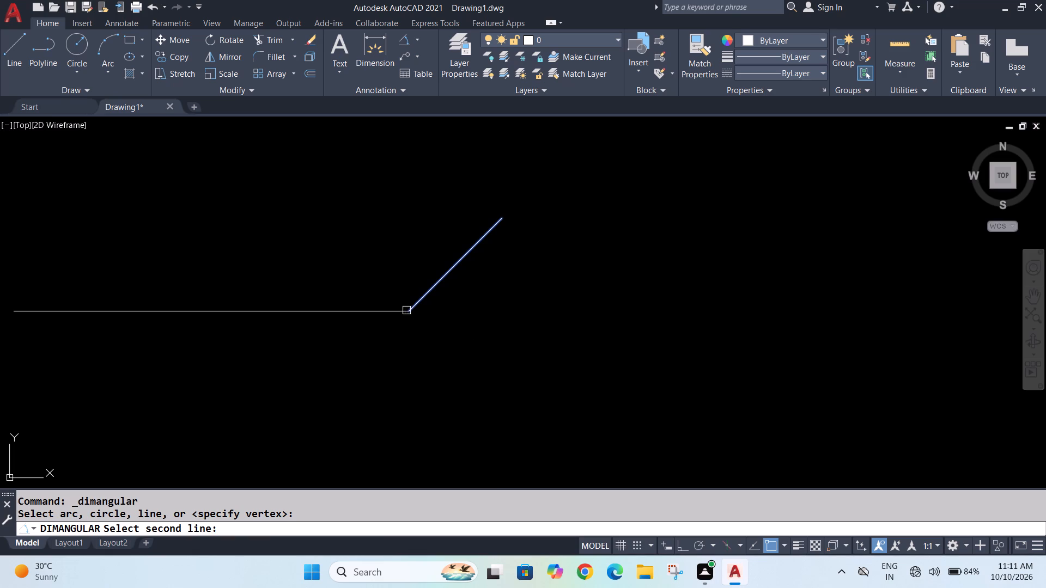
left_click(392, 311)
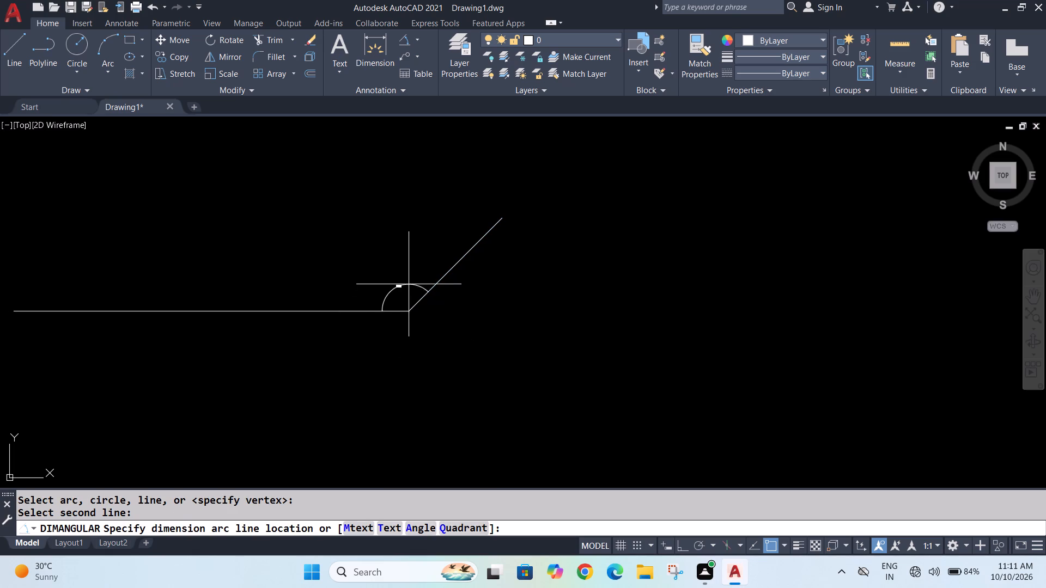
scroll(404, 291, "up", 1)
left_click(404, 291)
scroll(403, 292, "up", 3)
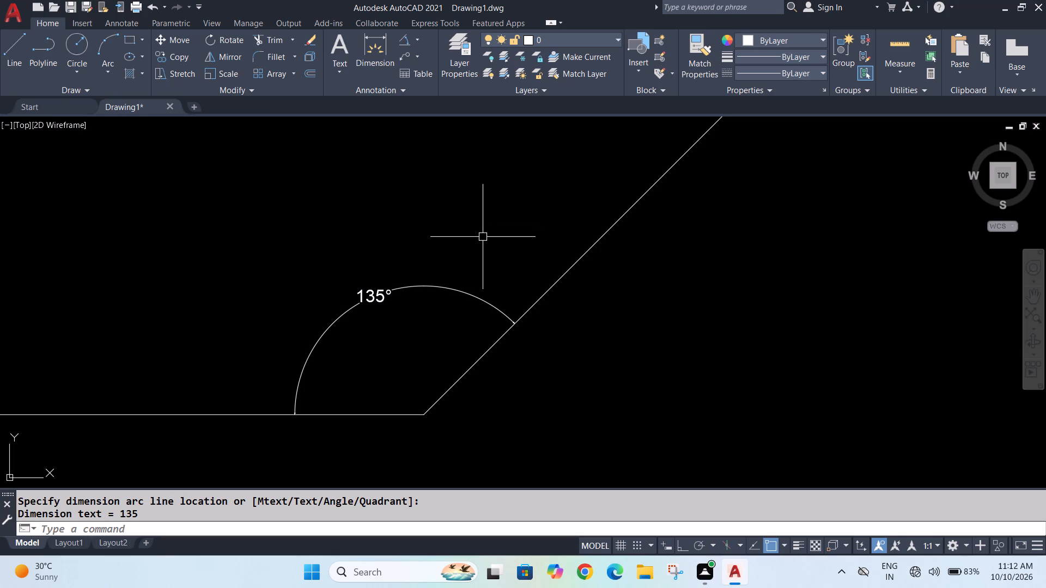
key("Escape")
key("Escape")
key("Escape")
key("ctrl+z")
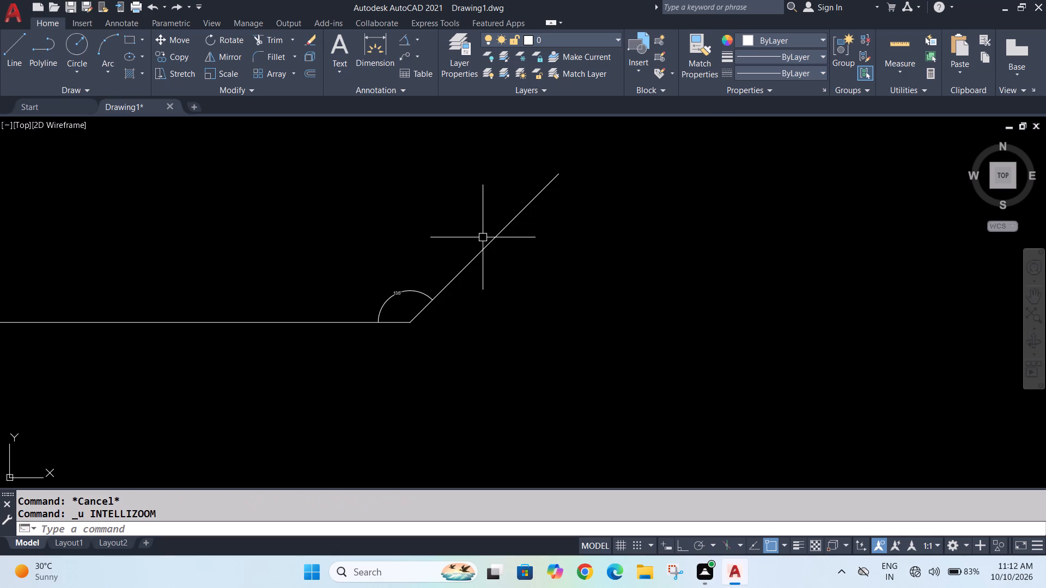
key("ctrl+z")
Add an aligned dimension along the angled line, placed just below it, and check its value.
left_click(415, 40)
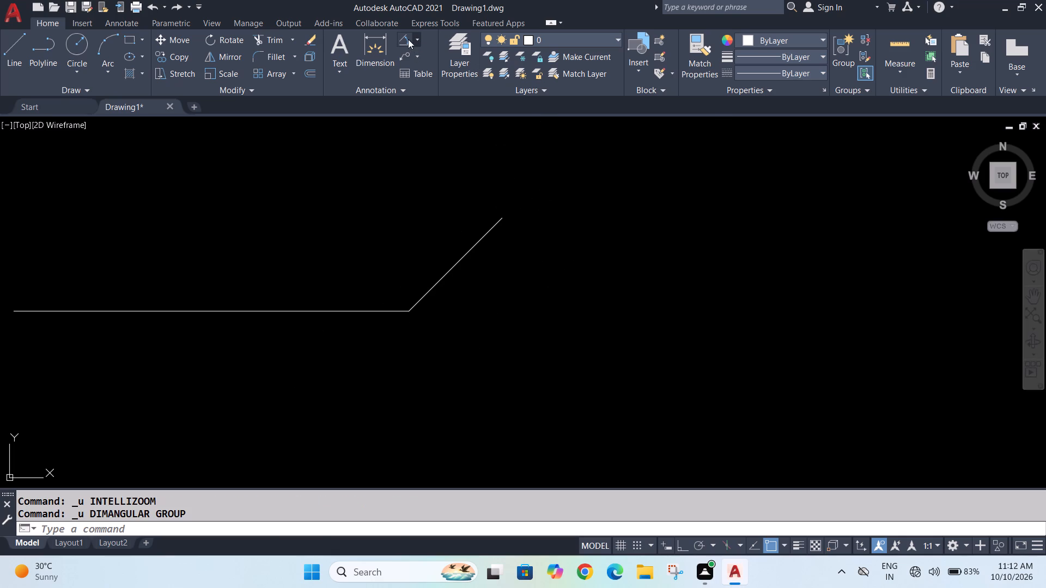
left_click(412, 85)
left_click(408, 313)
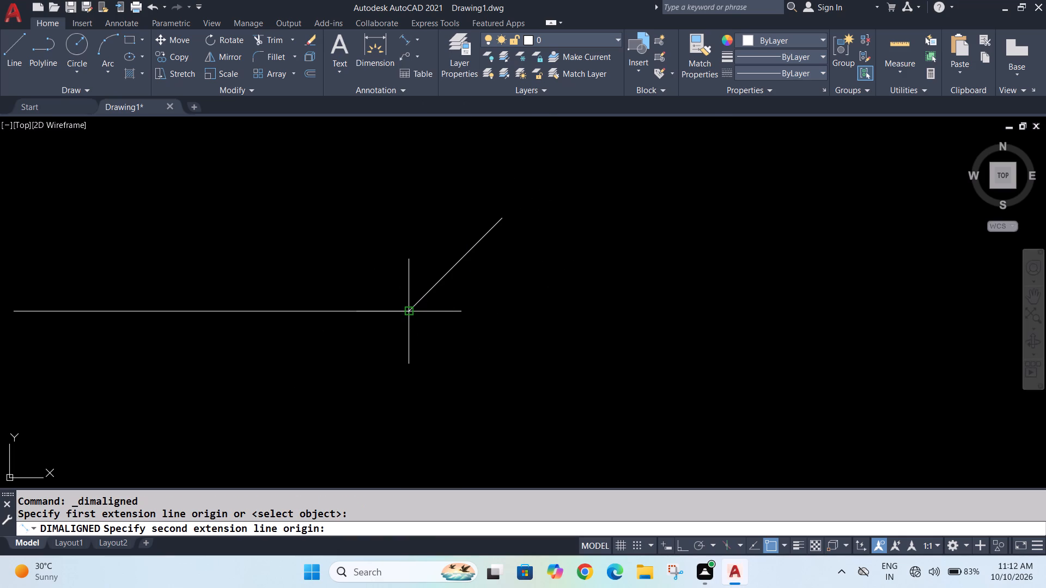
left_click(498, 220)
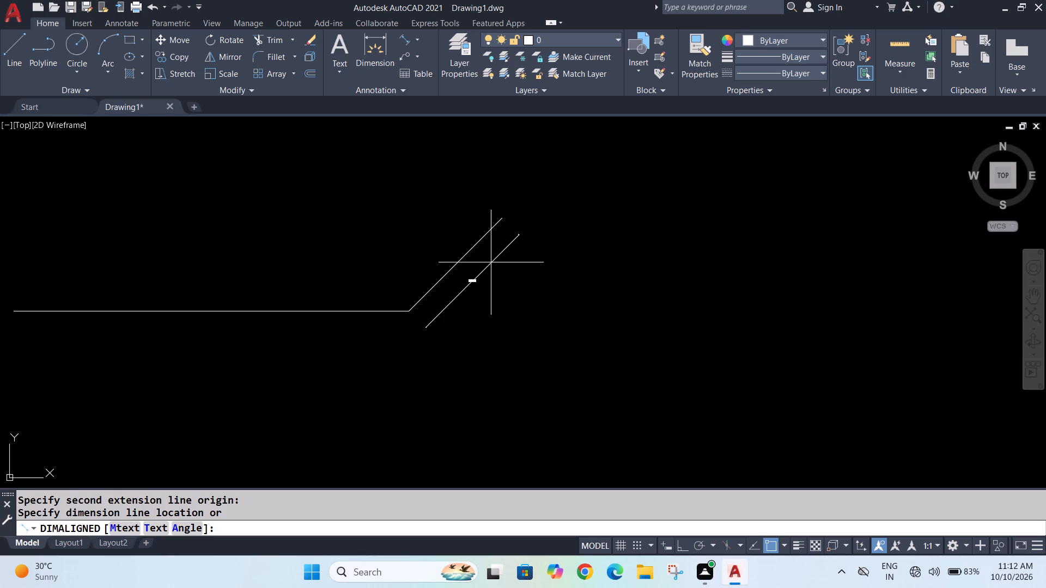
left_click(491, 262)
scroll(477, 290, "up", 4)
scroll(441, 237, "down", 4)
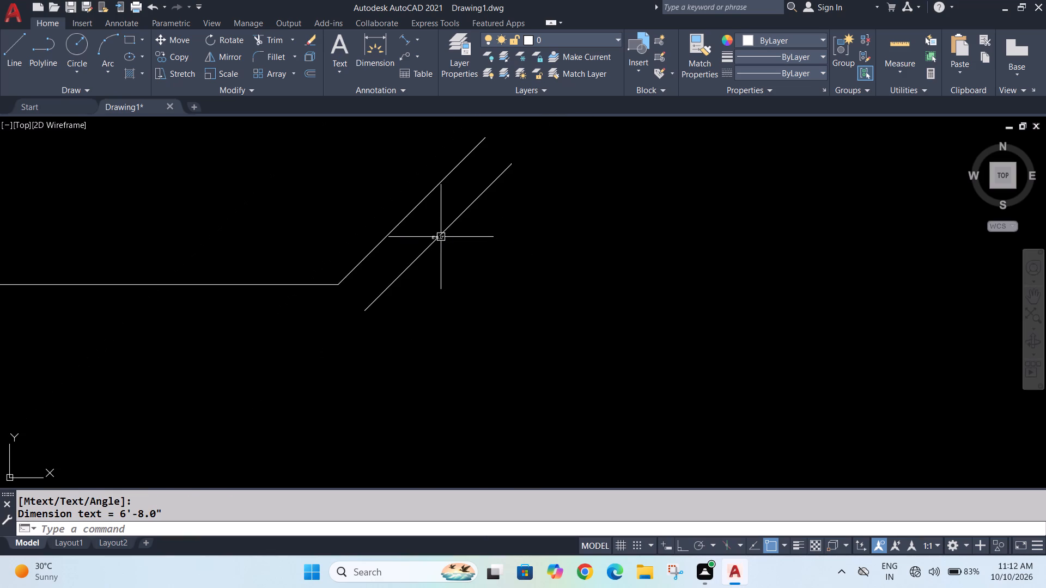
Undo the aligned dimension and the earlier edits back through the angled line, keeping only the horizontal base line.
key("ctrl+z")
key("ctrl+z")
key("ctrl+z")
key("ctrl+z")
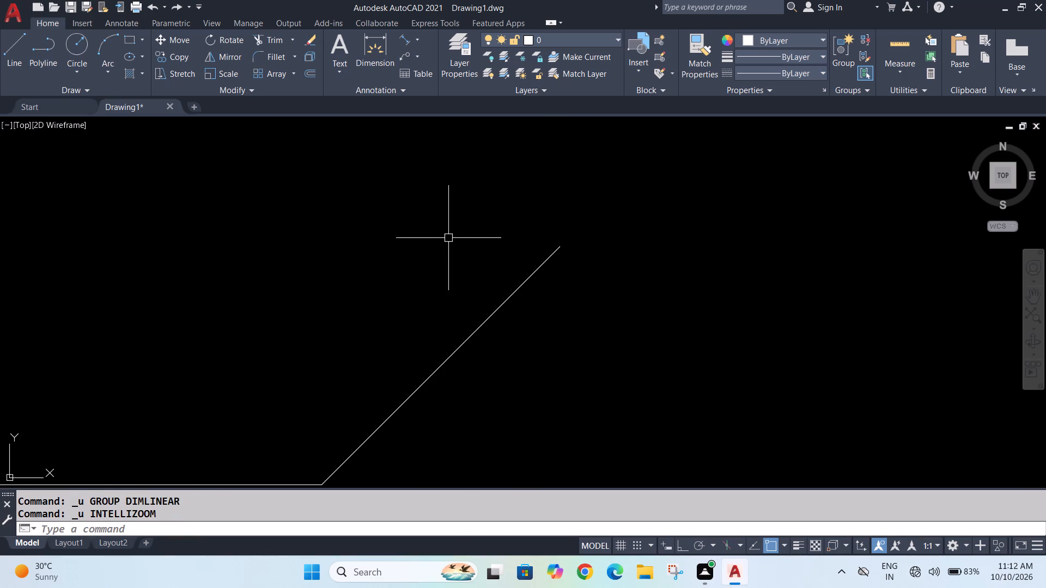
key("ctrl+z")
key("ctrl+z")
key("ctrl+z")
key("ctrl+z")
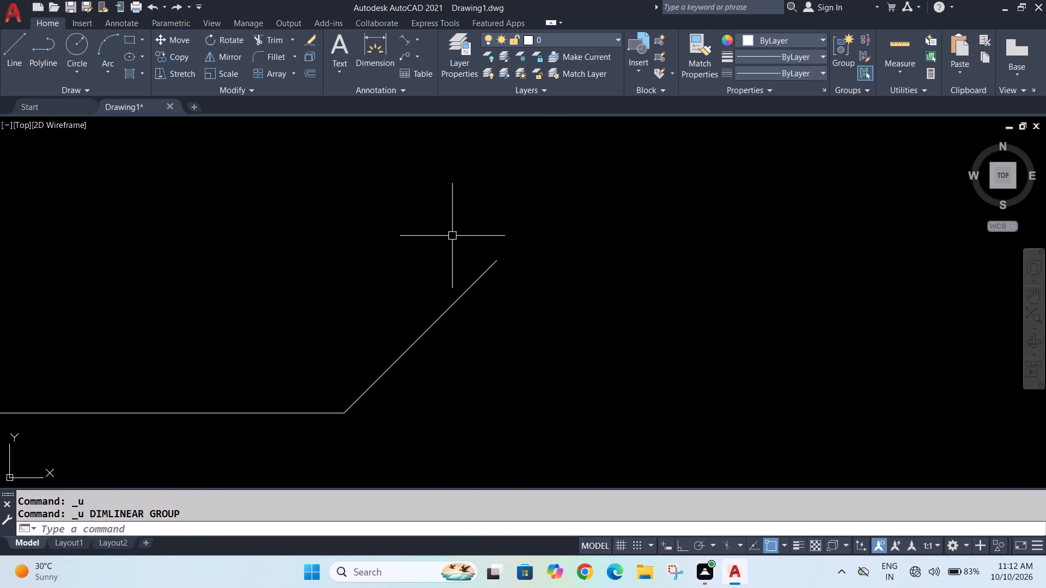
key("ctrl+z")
Add a linear dimension between the two endpoints of the horizontal base line, placed above it, and check its value.
scroll(415, 252, "up", 2)
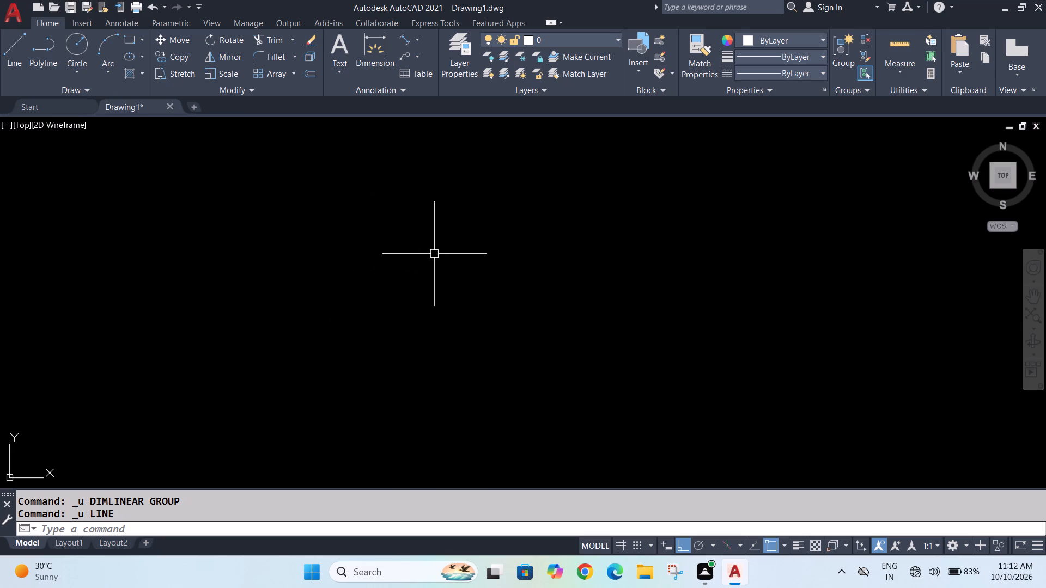
scroll(476, 245, "down", 2)
scroll(434, 340, "up", 3)
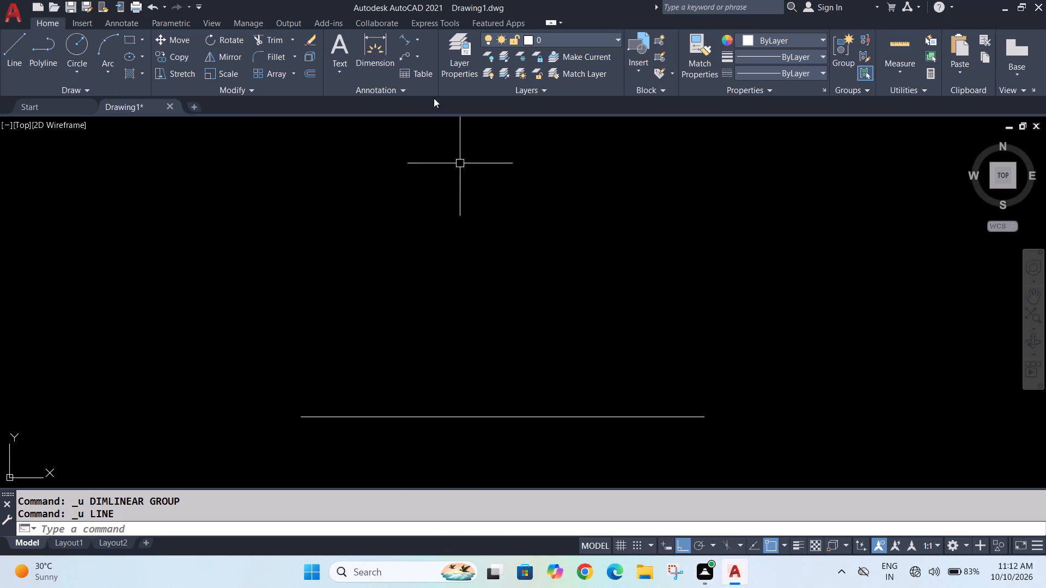
left_click(408, 39)
left_click(415, 38)
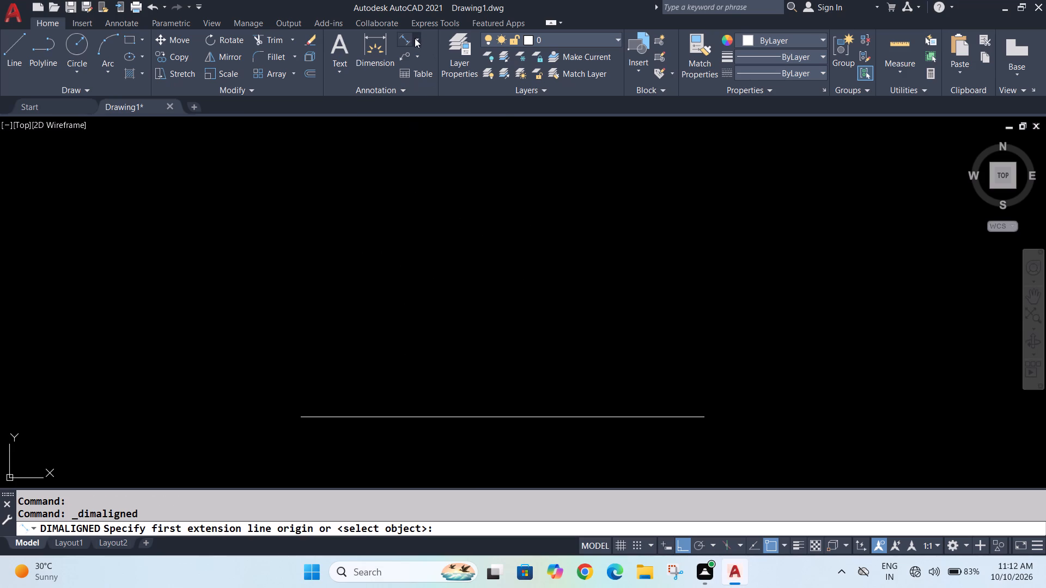
left_click(413, 58)
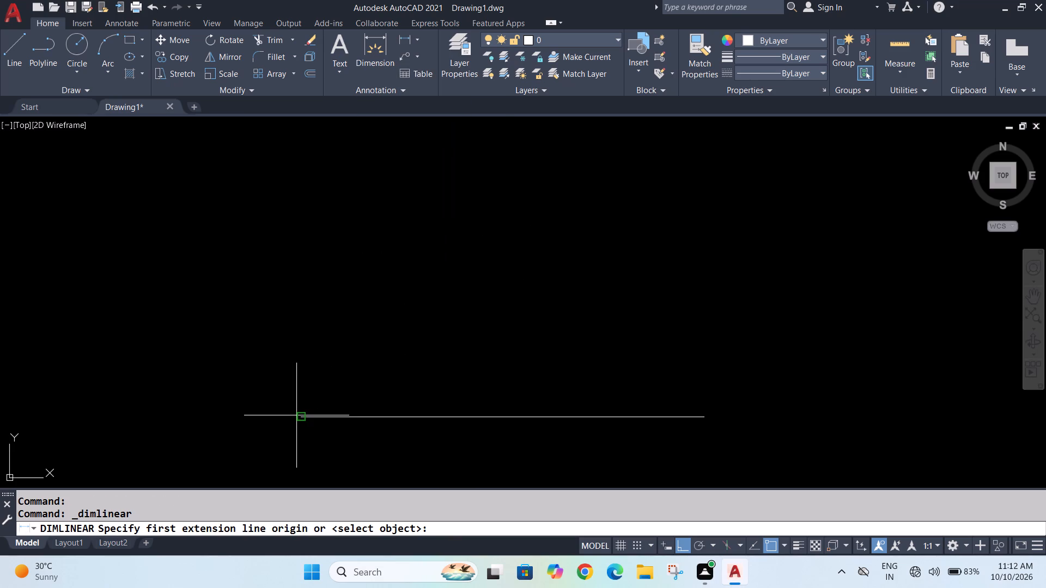
left_click(299, 418)
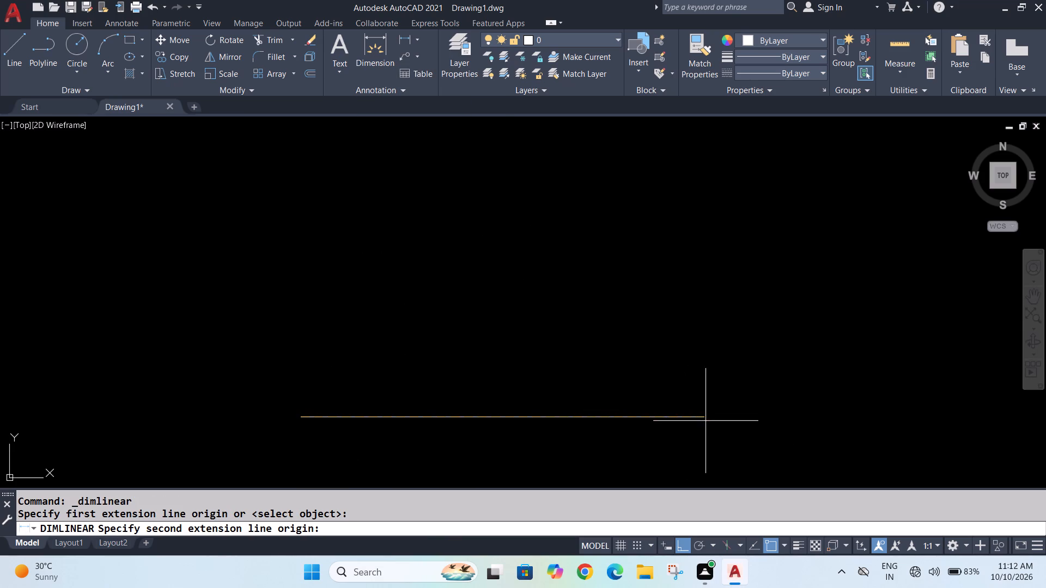
left_click(706, 419)
left_click(655, 371)
scroll(497, 378, "up", 5)
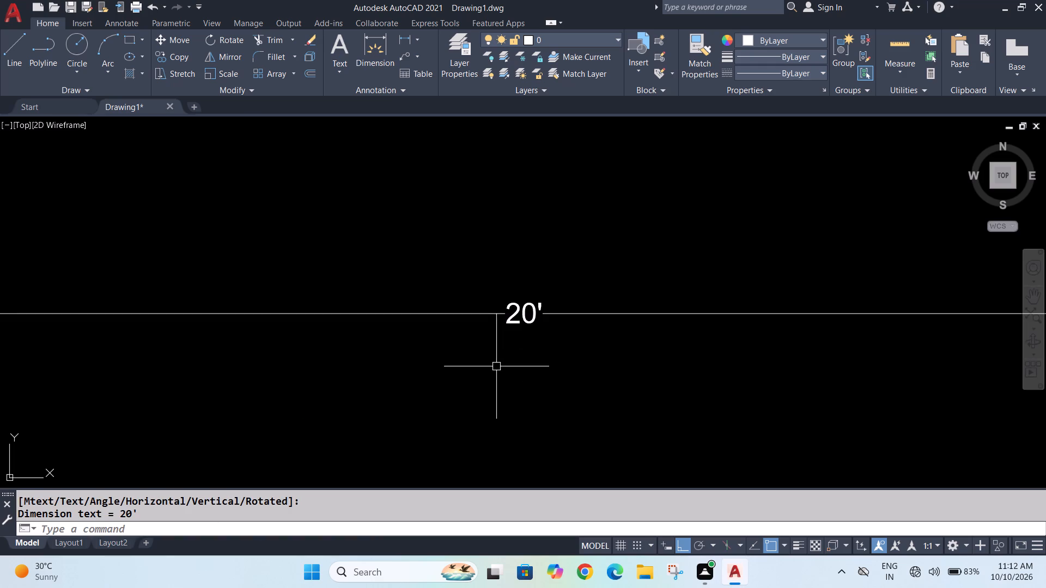
Undo the linear dimension above the horizontal base line.
scroll(495, 354, "down", 8)
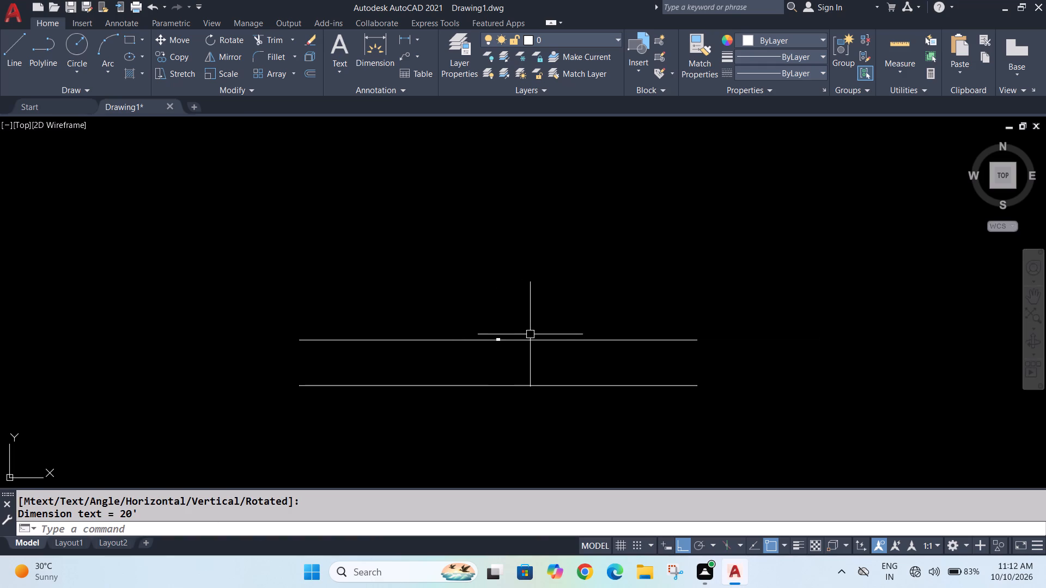
key("ctrl+z")
key("ctrl+z")
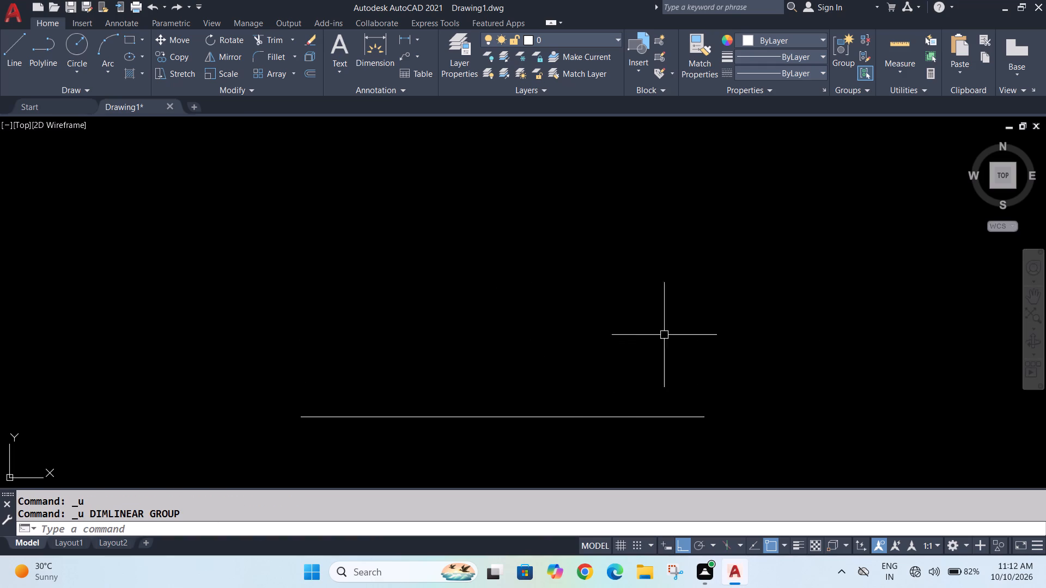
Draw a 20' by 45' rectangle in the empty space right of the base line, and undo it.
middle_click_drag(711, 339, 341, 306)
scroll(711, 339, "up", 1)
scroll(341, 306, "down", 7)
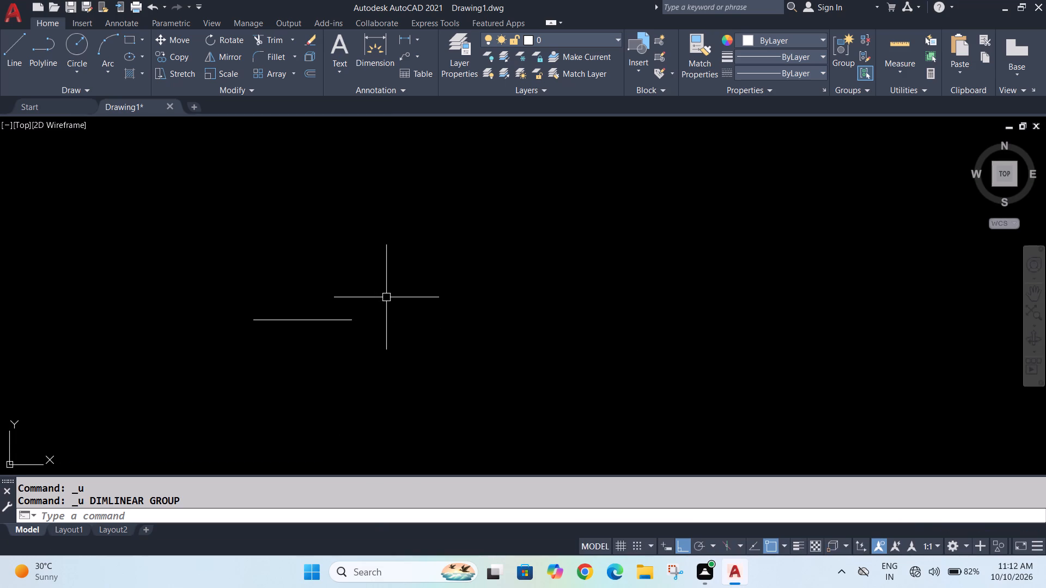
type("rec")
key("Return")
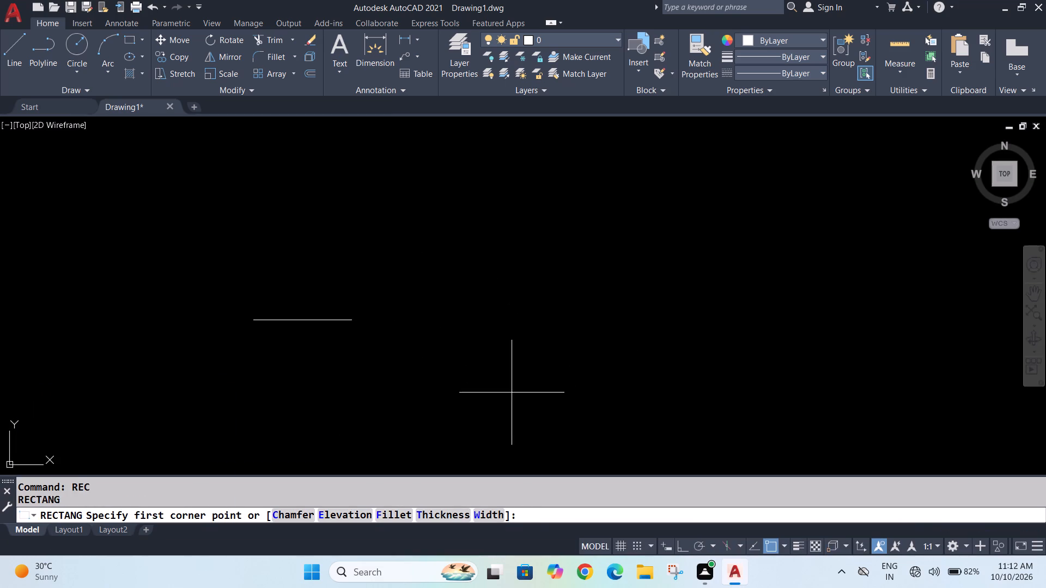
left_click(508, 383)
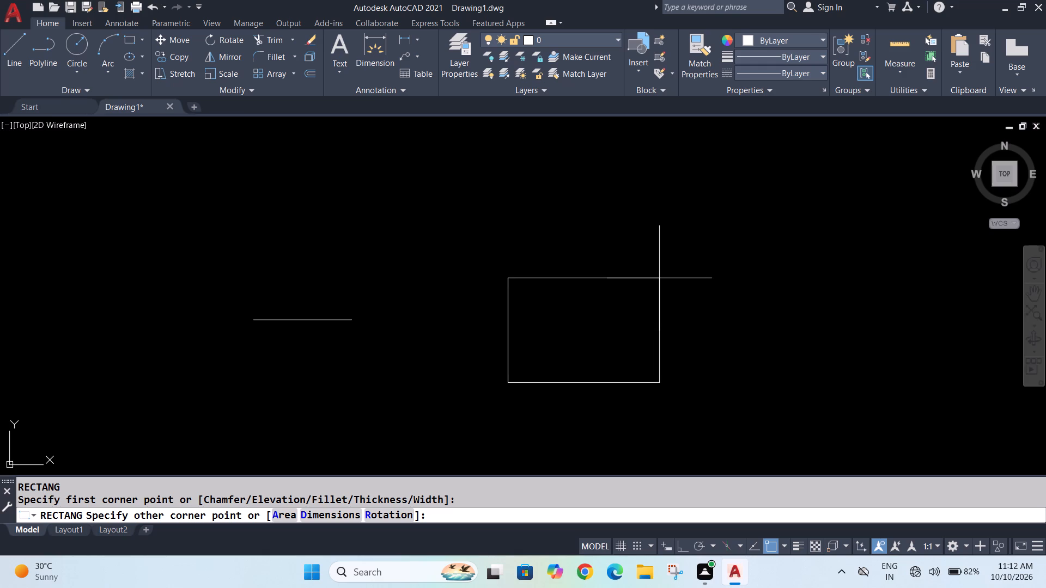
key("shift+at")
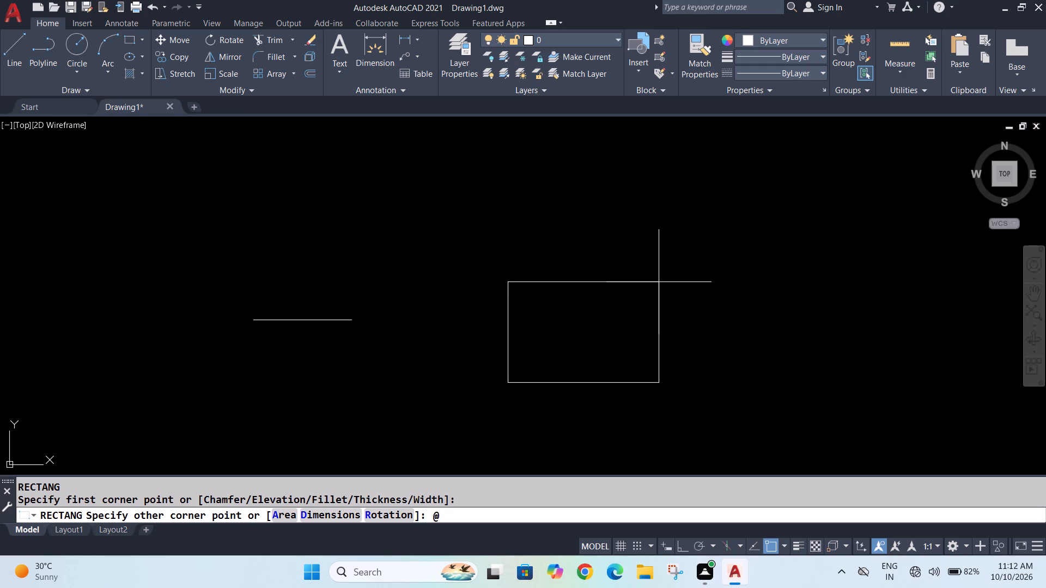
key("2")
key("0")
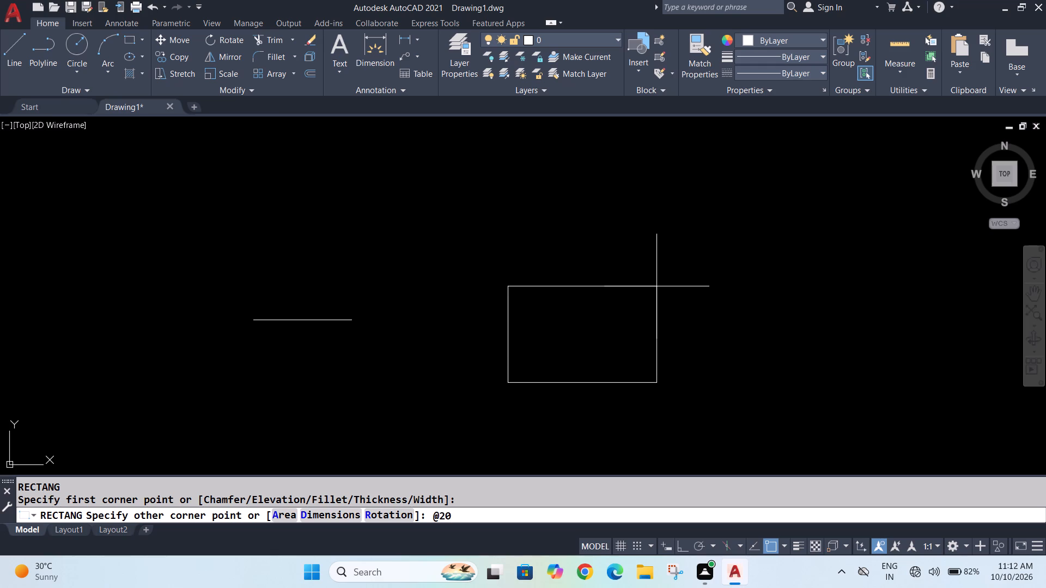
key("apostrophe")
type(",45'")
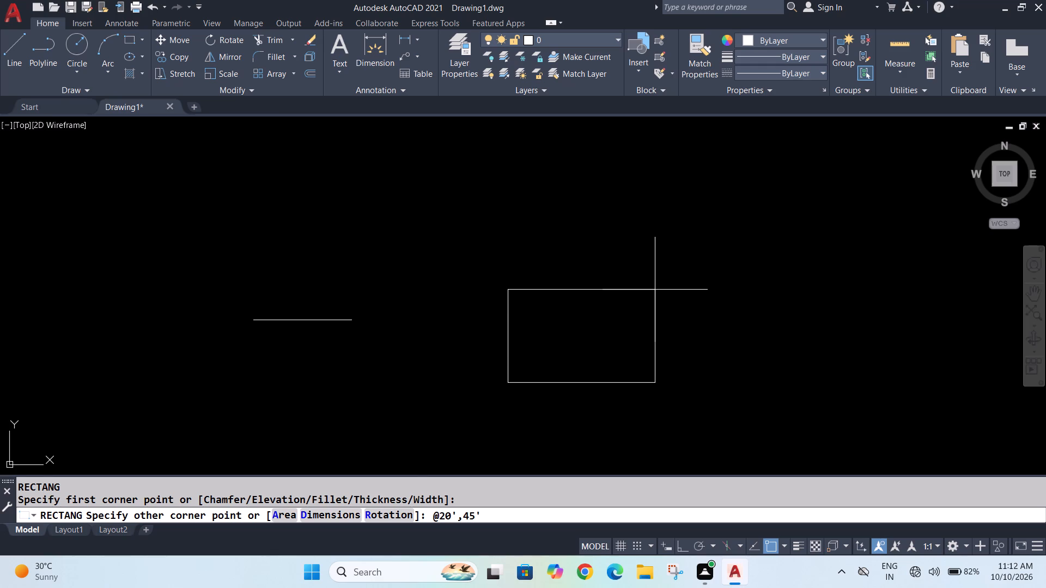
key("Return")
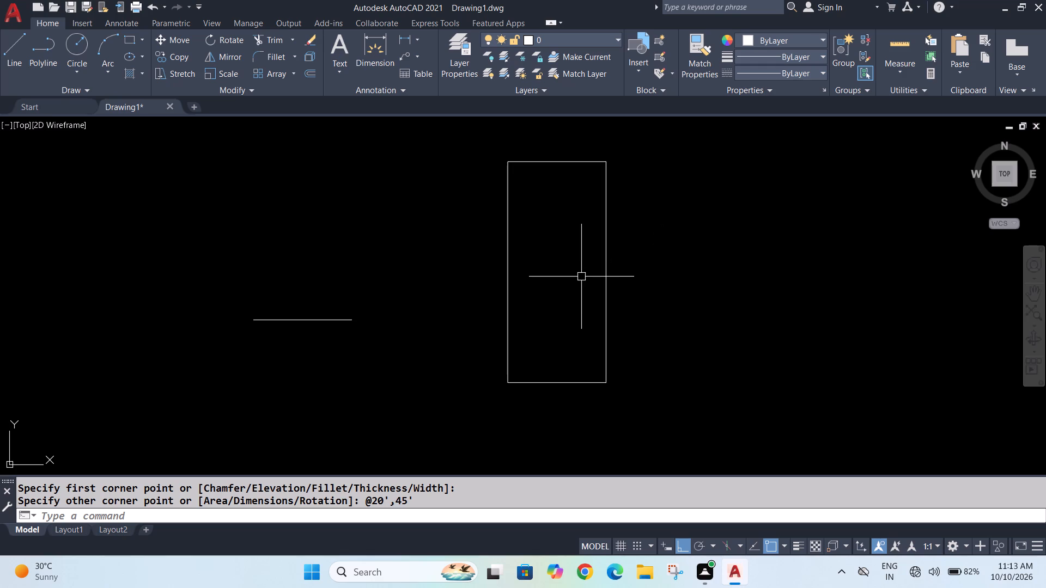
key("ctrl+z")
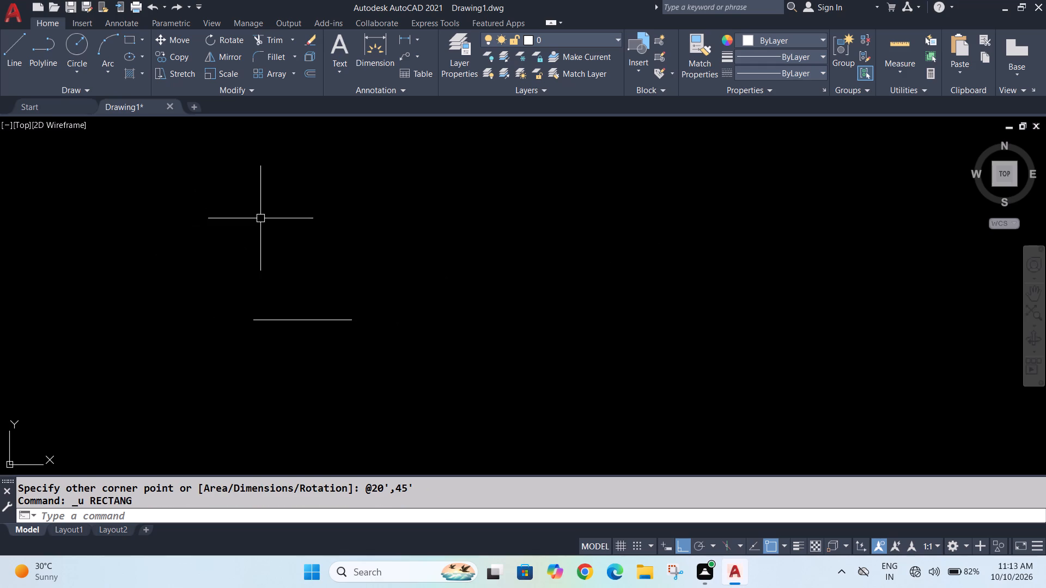
key("z")
key("Return")
key("e")
key("Return")
scroll(333, 228, "down", 2)
middle_click_drag(369, 206, 503, 328)
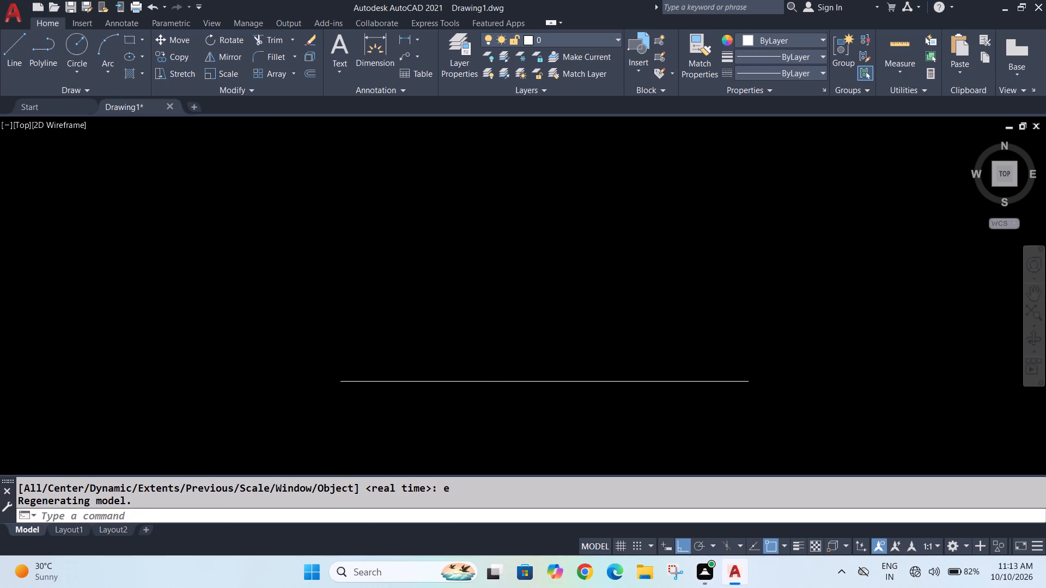
scroll(518, 297, "down", 1)
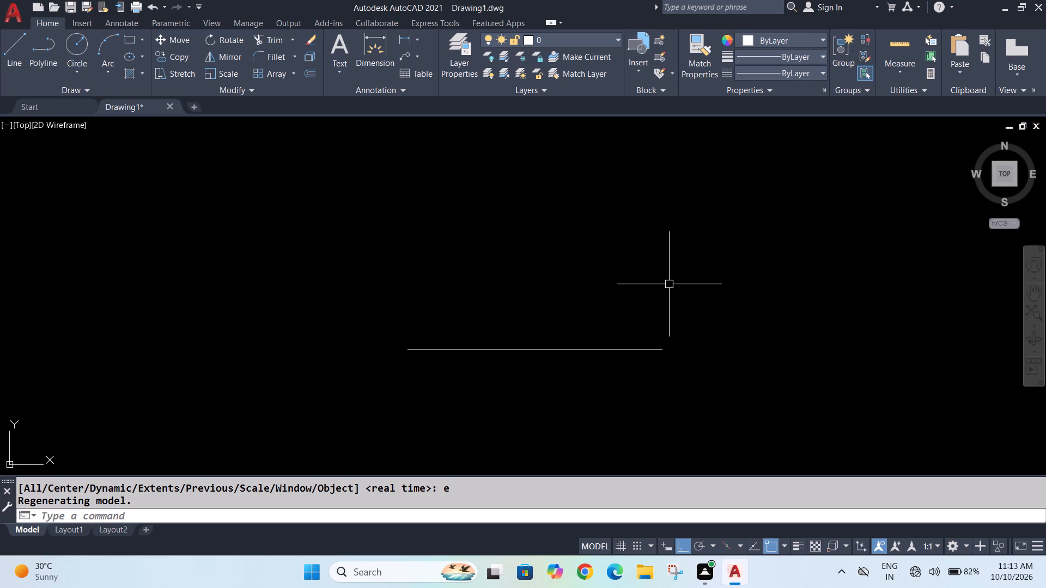
key("l")
key("Return")
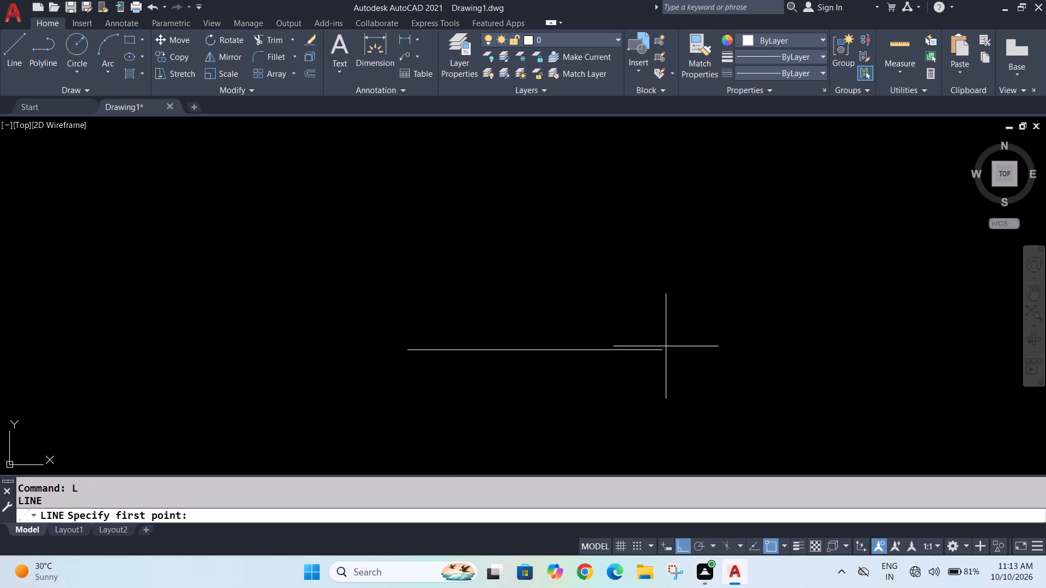
left_click(659, 350)
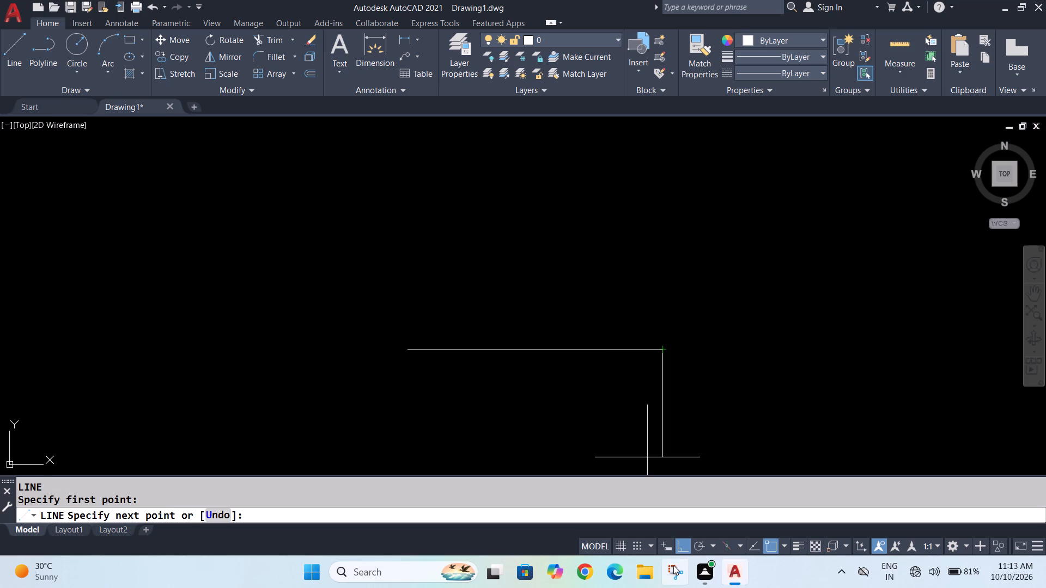
left_click(684, 544)
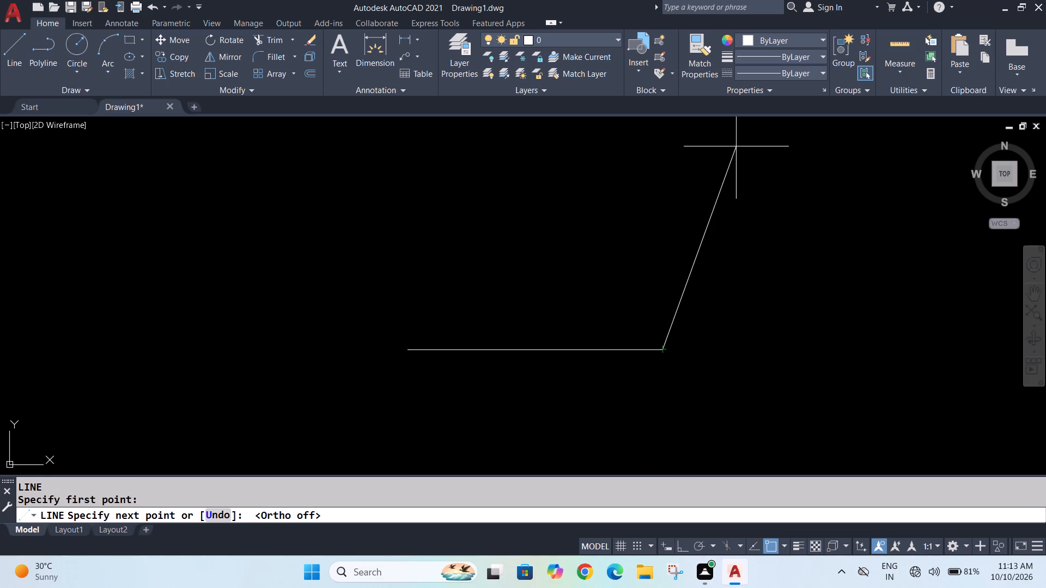
key("shift+at")
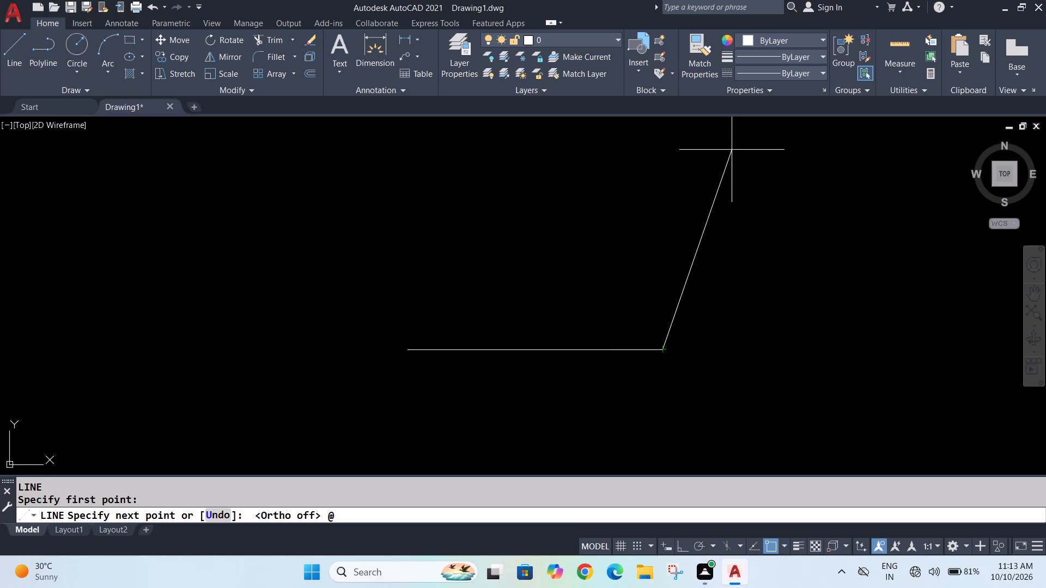
type("45")
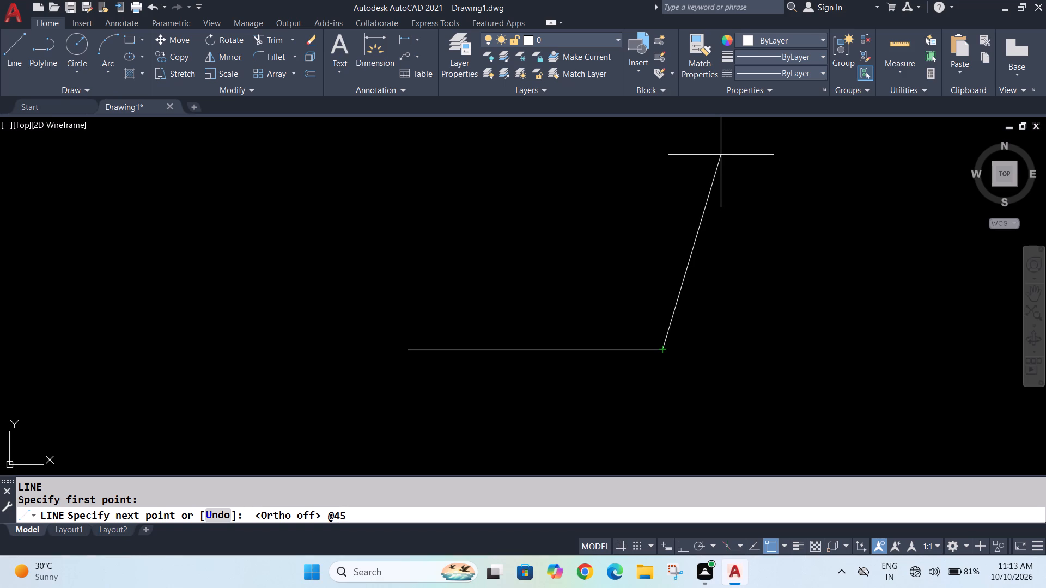
key("shift+less")
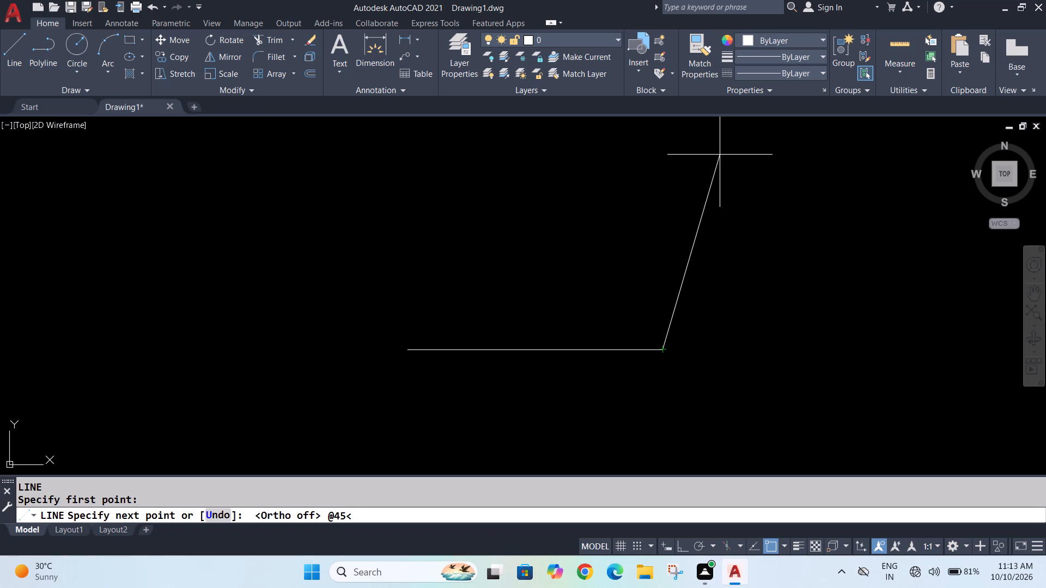
type("45")
key("Left")
key("Left")
key("Left")
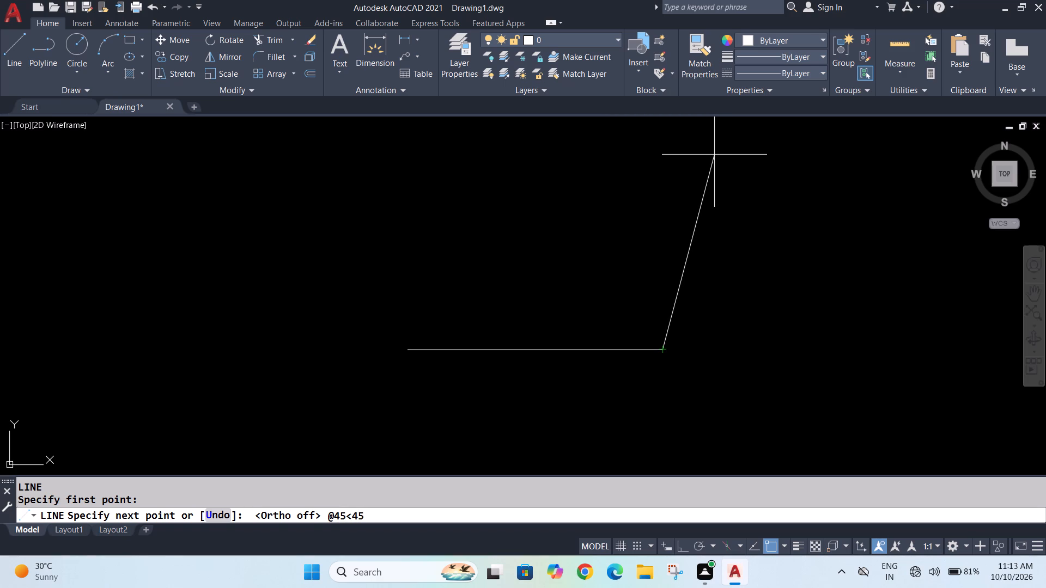
key("Right")
key("Right")
key("Right")
key("BackSpace")
key("BackSpace")
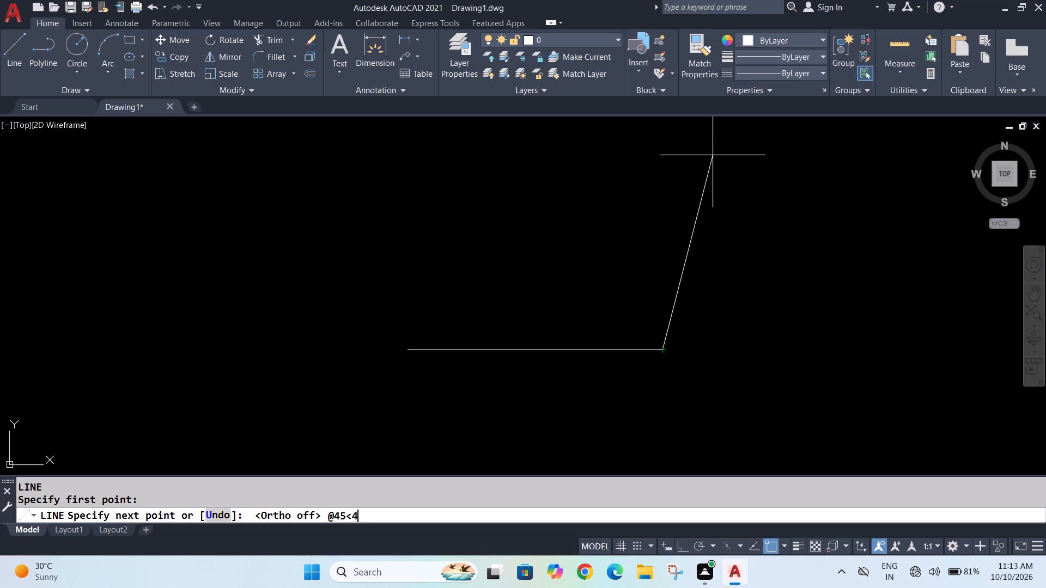
type("80")
key("Return")
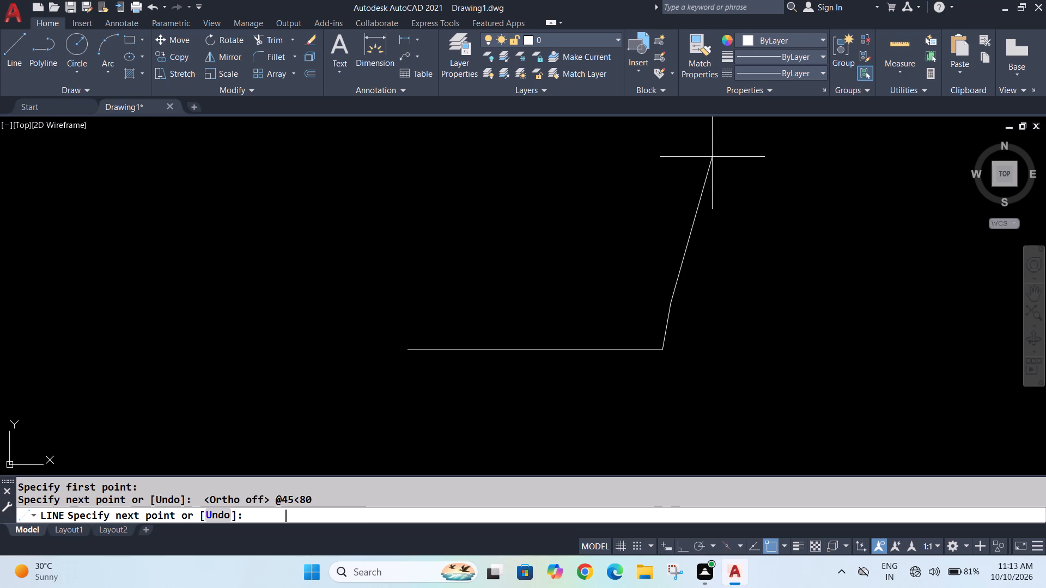
key("Escape")
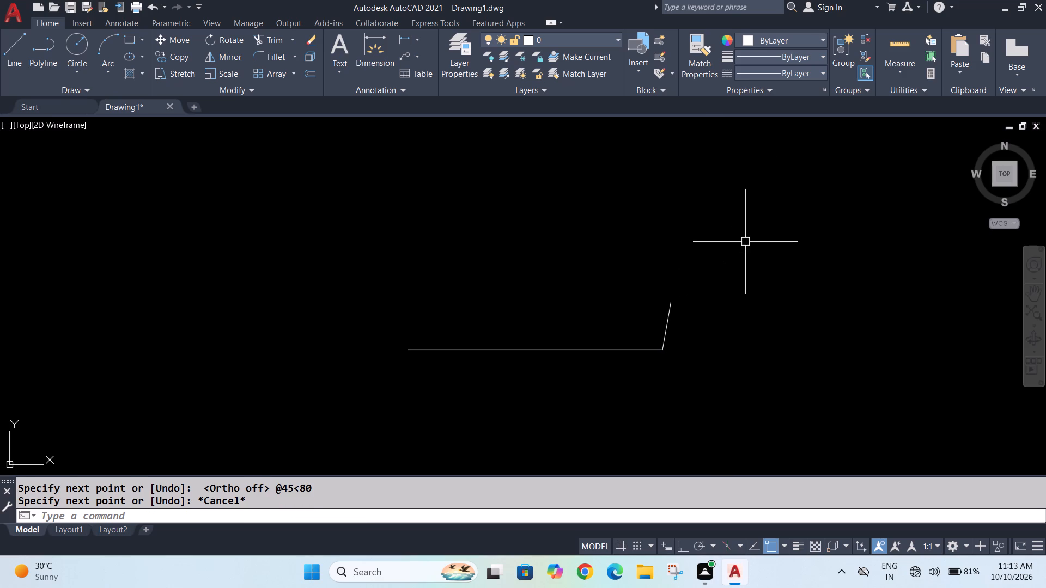
Start dimensioning the angled line at the base line's right end.
scroll(664, 320, "up", 3)
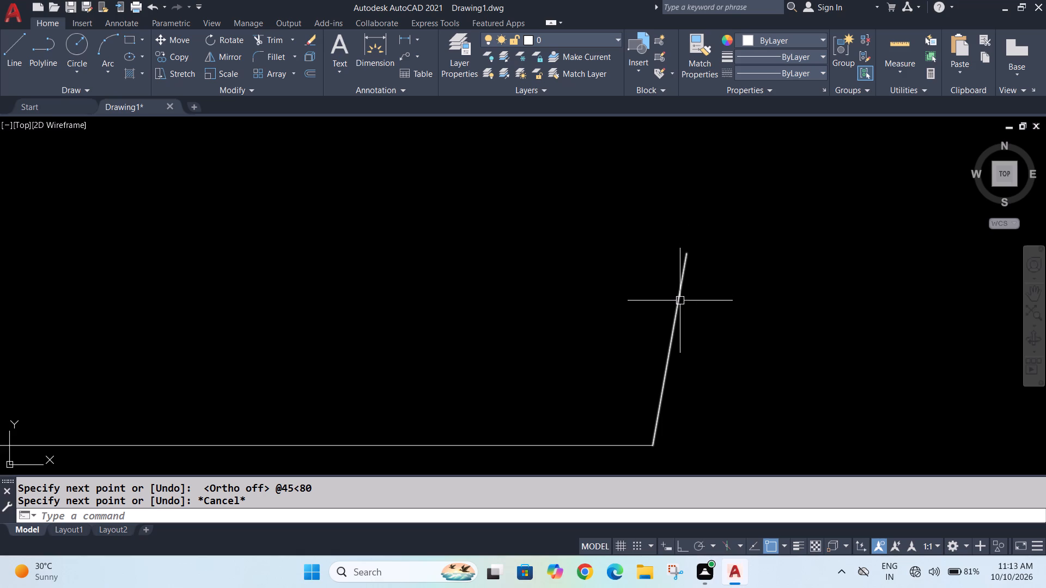
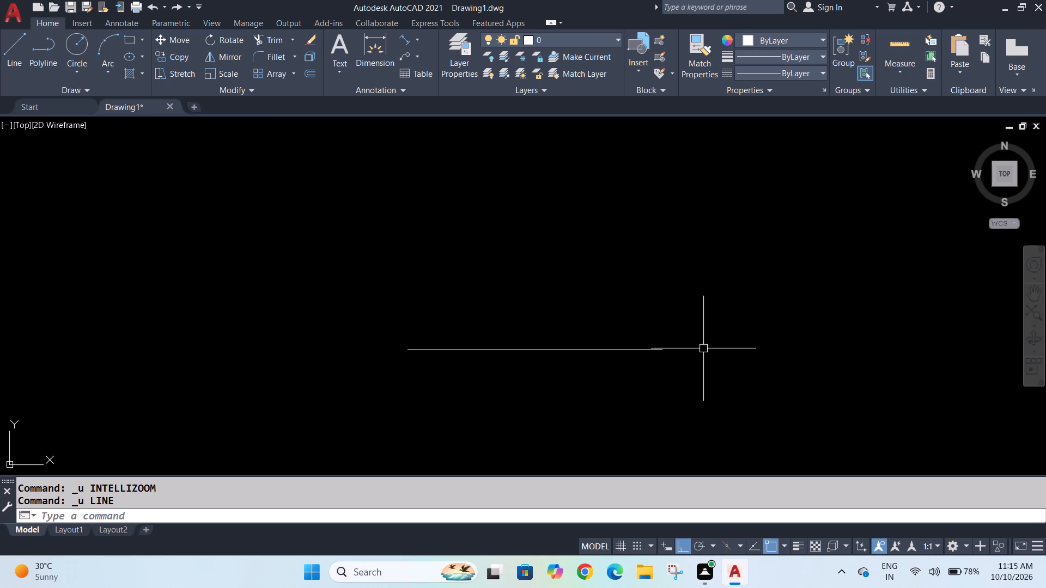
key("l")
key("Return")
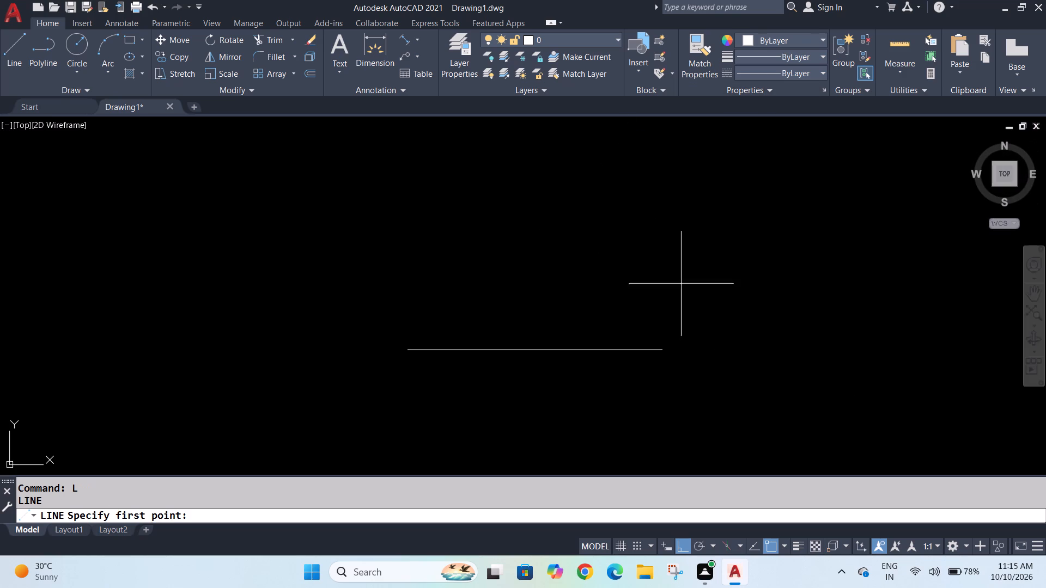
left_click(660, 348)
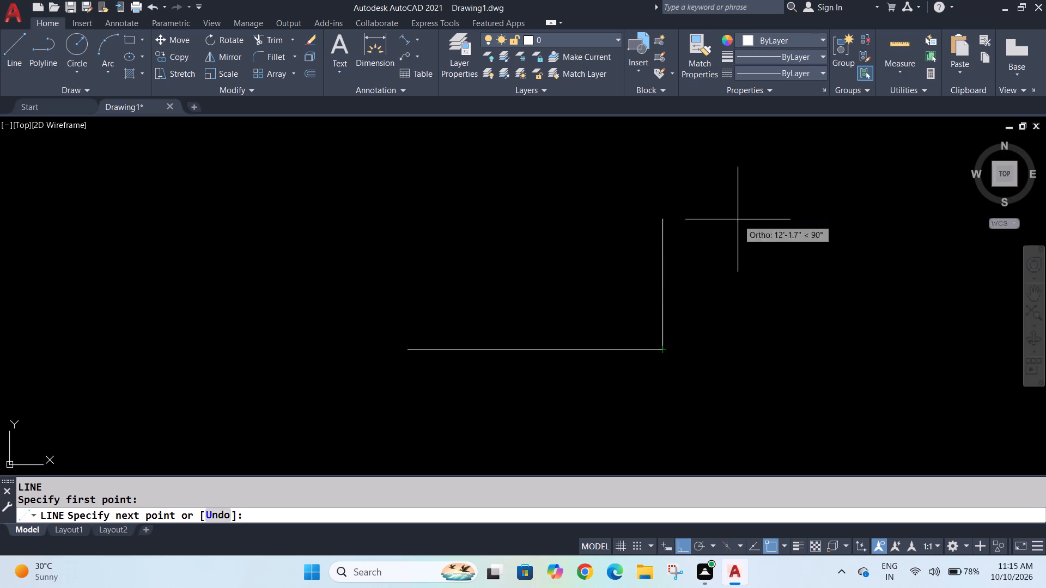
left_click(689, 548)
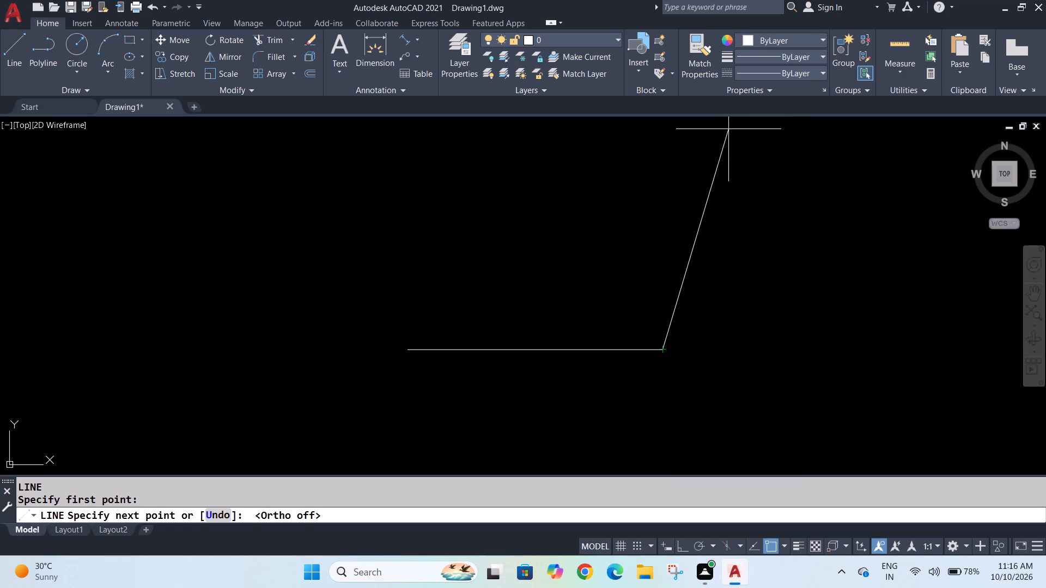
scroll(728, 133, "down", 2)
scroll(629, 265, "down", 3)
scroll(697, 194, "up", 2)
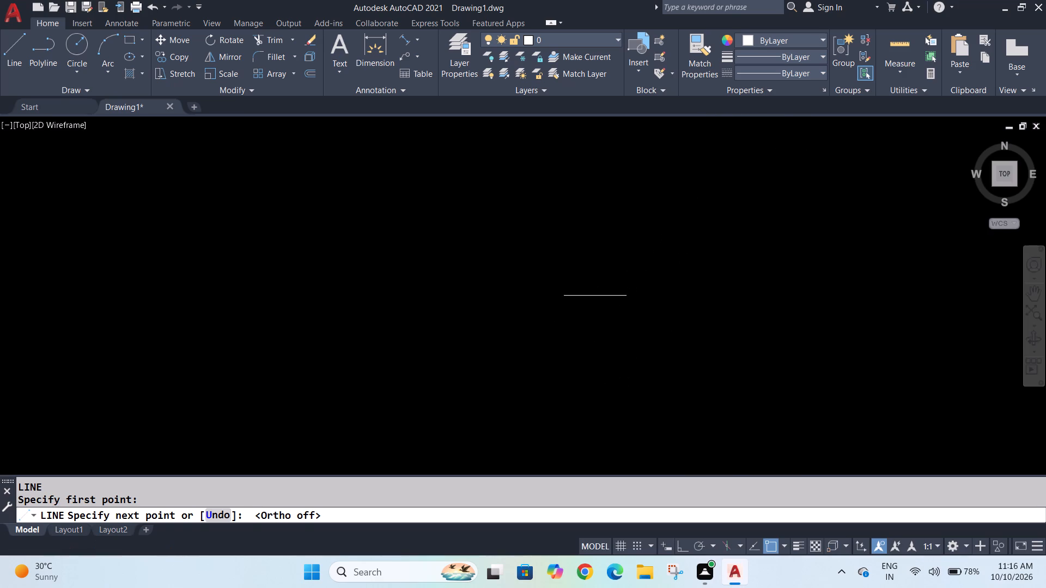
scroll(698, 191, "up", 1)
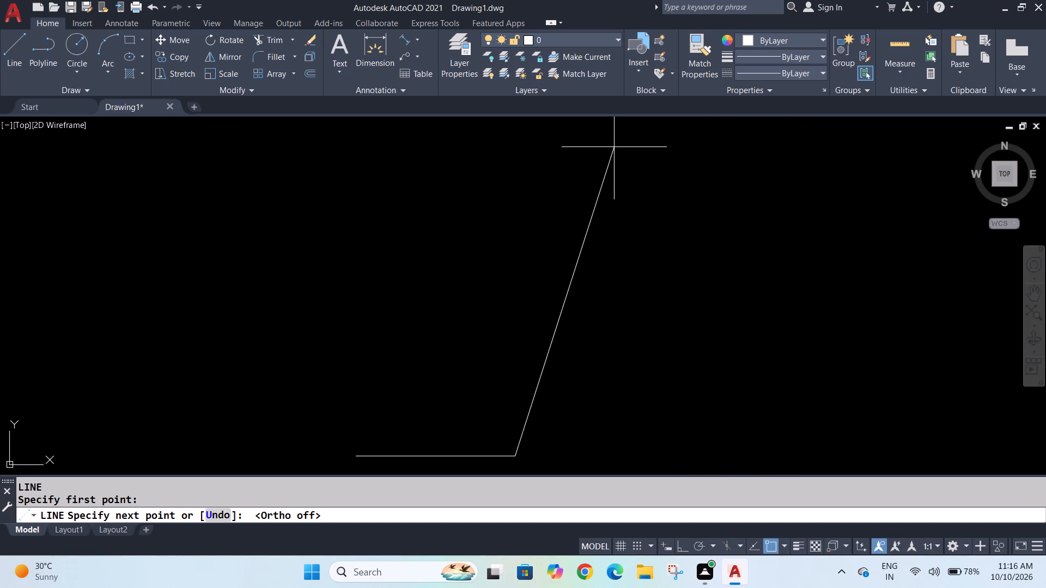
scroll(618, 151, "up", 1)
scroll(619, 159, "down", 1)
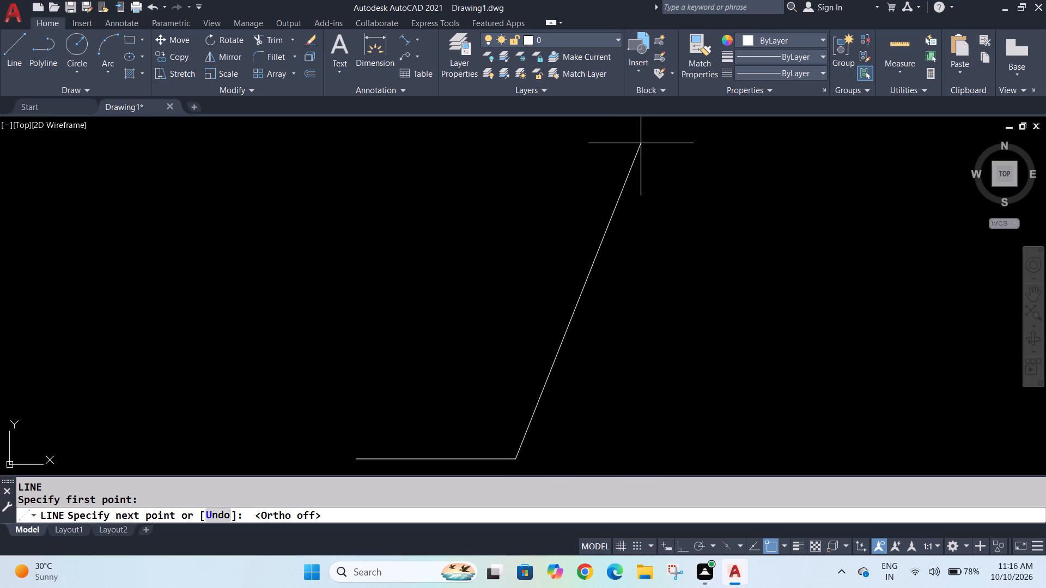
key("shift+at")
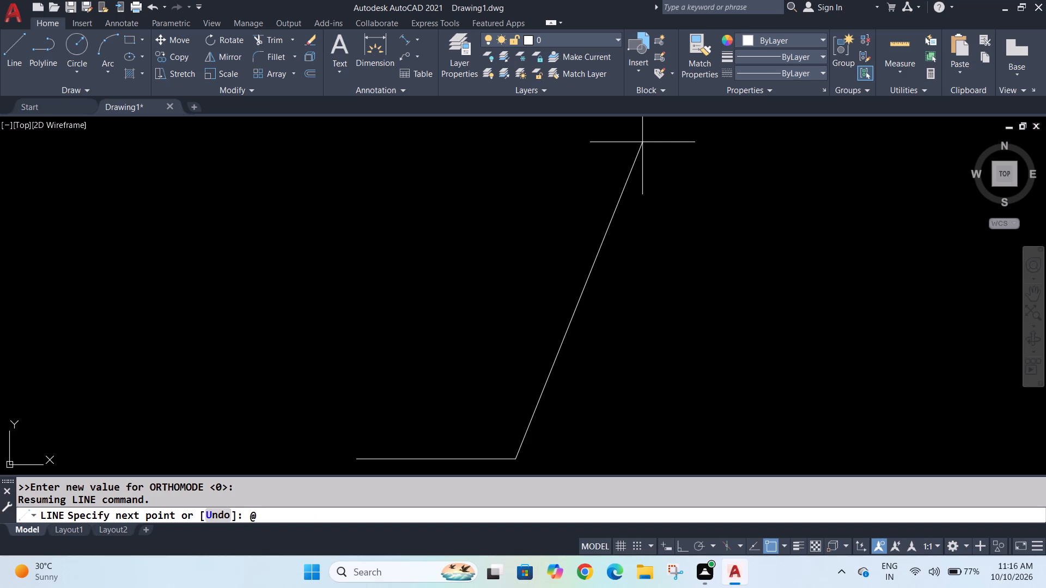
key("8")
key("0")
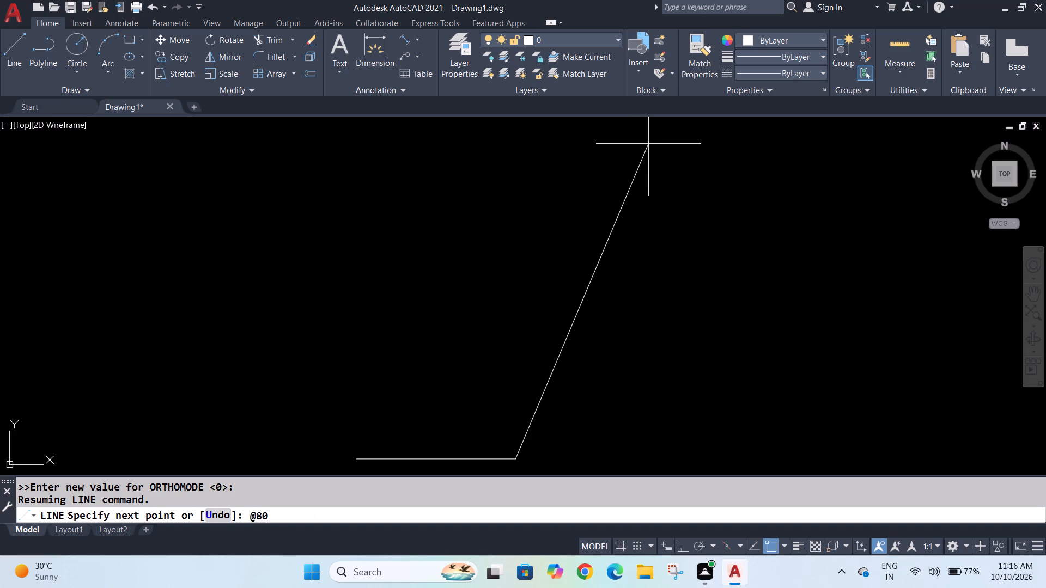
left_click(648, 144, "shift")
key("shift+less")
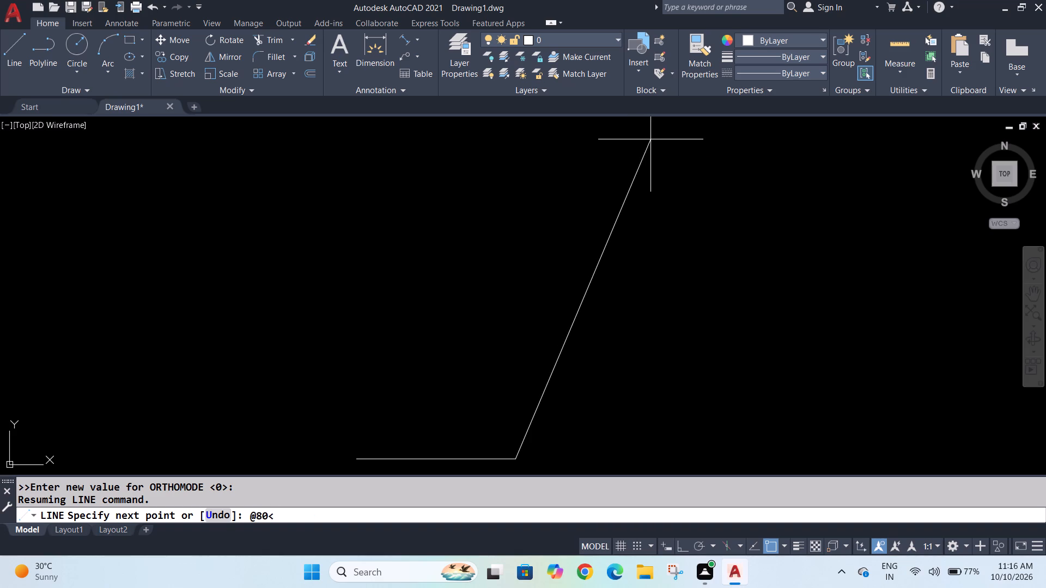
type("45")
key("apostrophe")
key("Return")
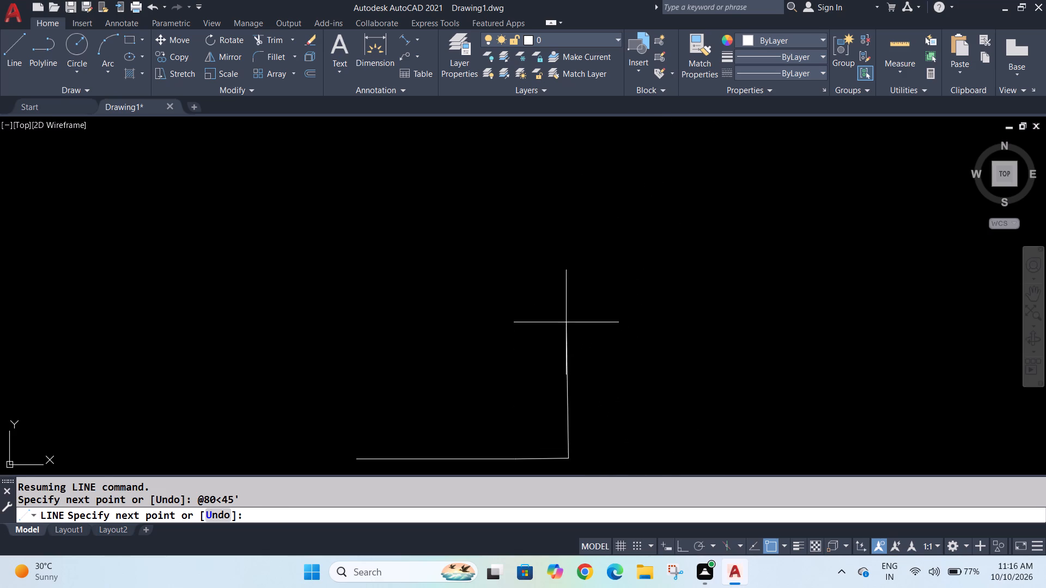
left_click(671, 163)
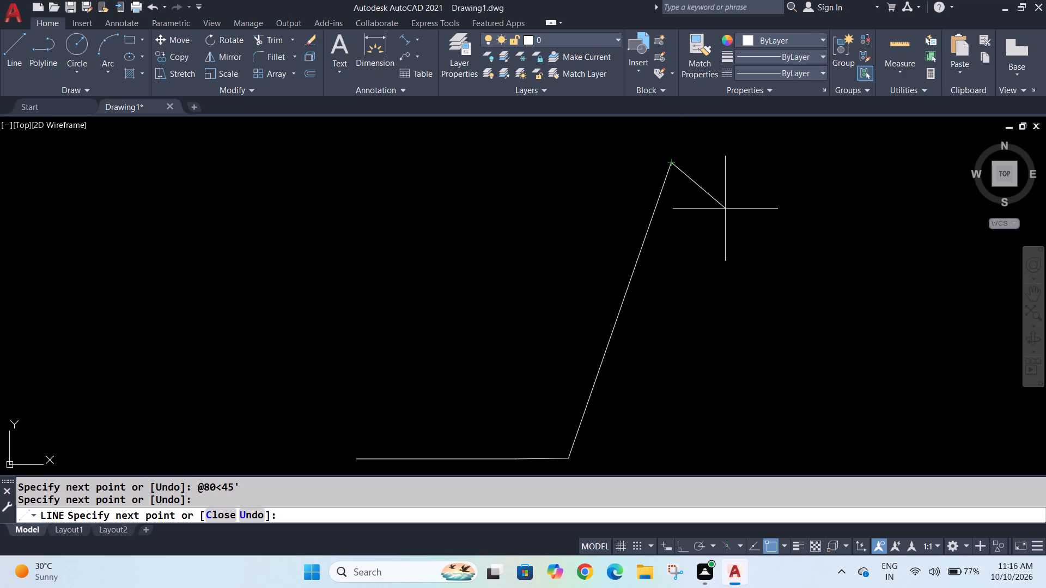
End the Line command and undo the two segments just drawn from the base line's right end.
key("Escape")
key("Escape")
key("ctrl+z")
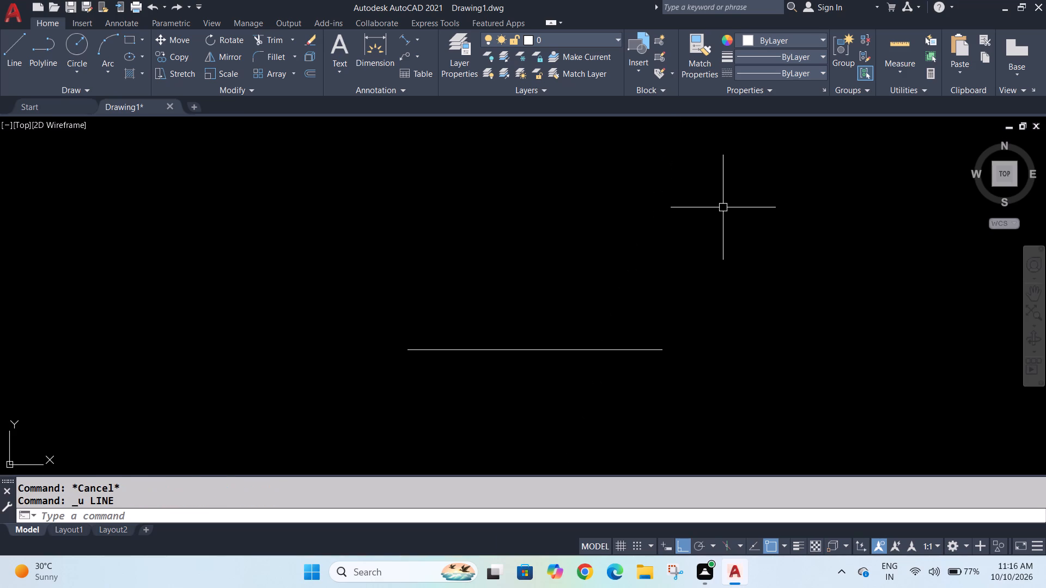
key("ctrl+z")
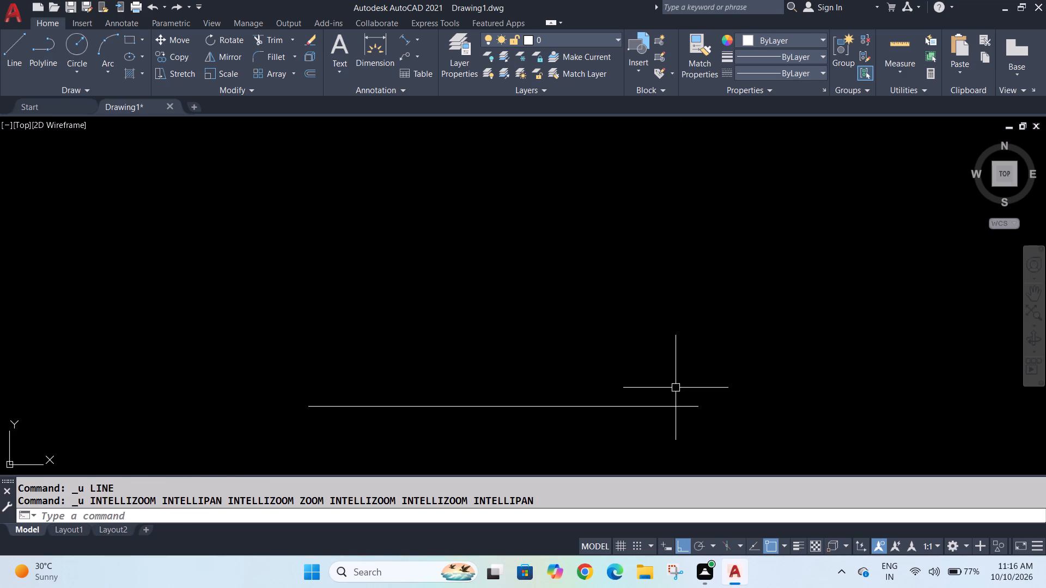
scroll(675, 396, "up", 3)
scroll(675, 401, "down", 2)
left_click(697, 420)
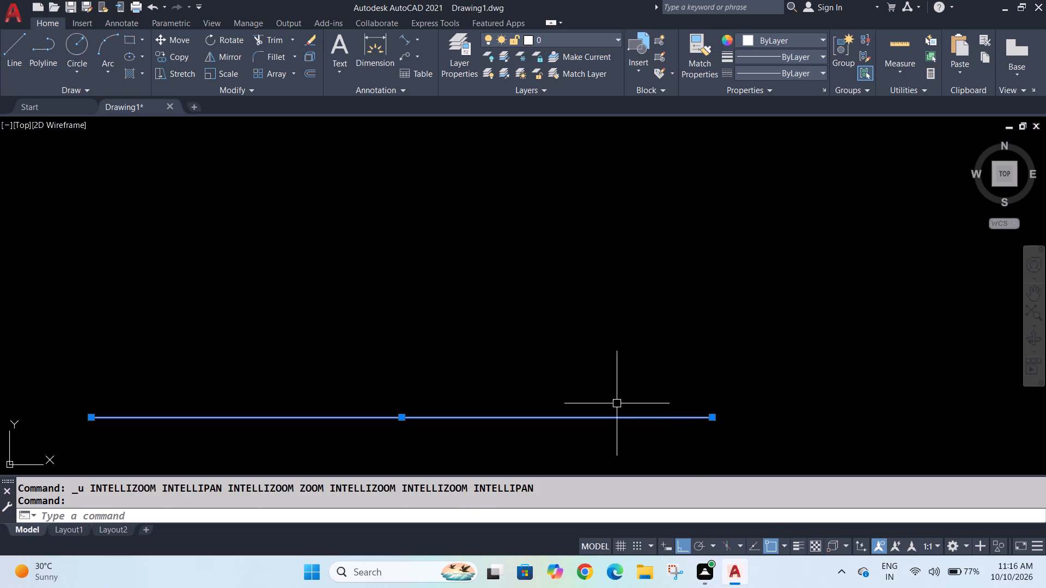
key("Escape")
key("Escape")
scroll(697, 332, "down", 3)
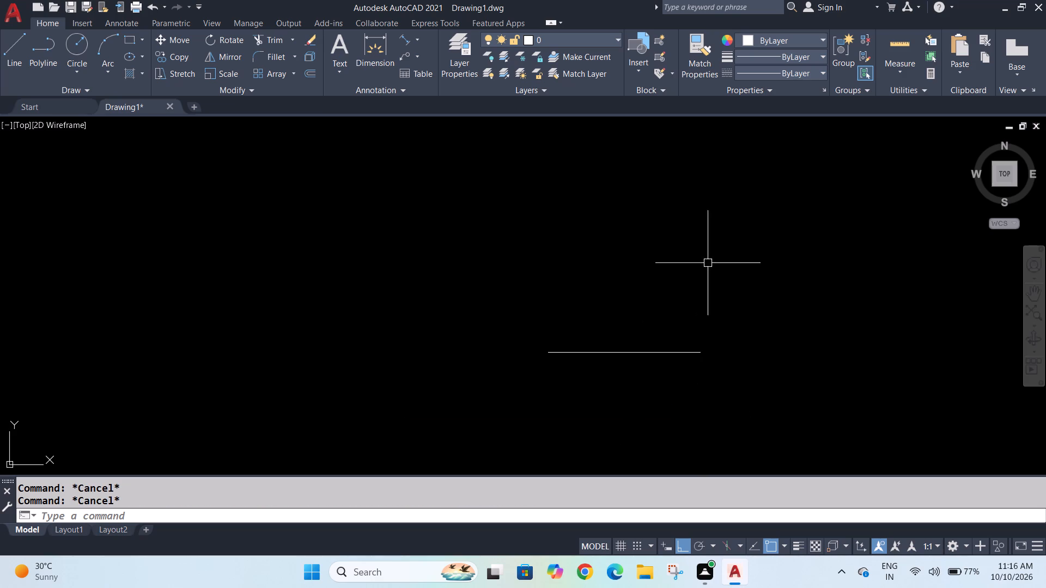
middle_click_drag(710, 250, 582, 310)
scroll(586, 279, "up", 1)
scroll(586, 279, "down", 1)
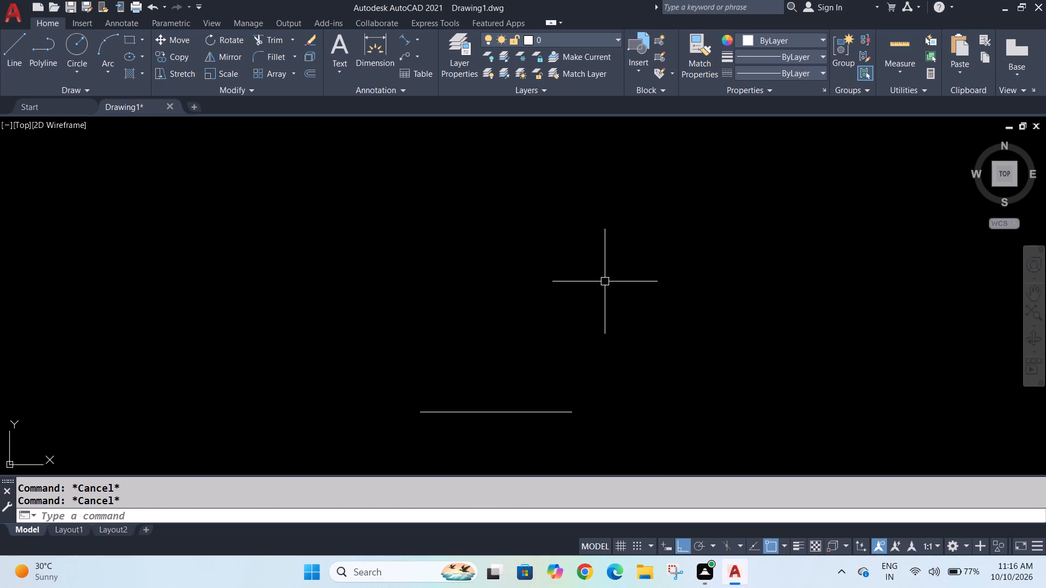
key("l")
key("Return")
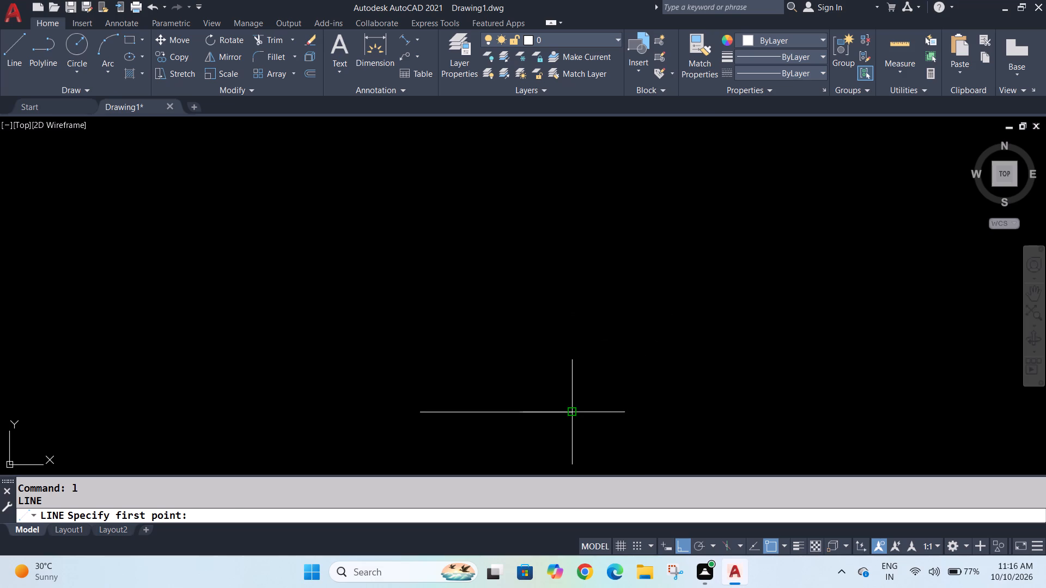
left_click(573, 411)
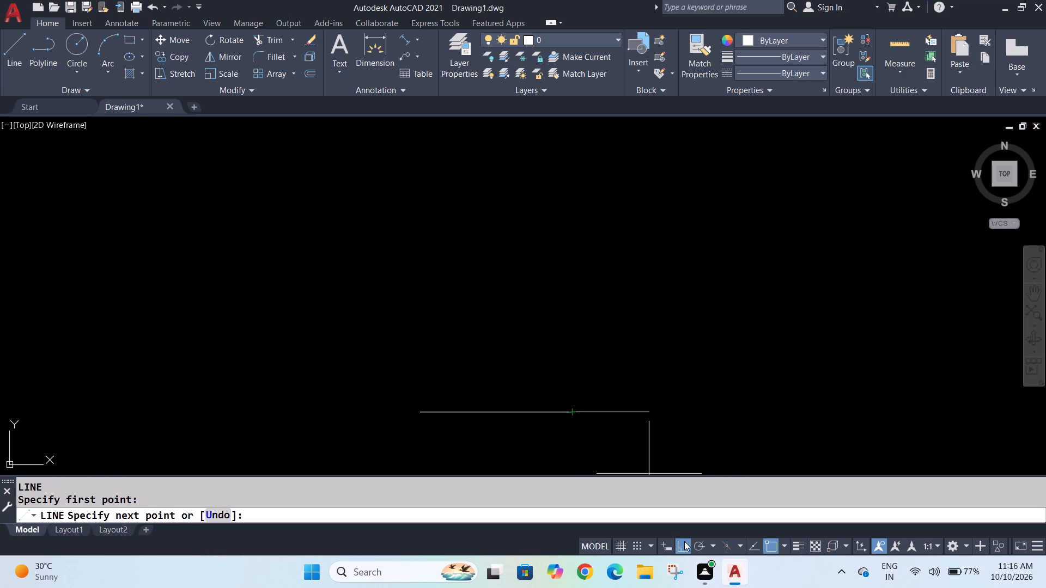
left_click(684, 541)
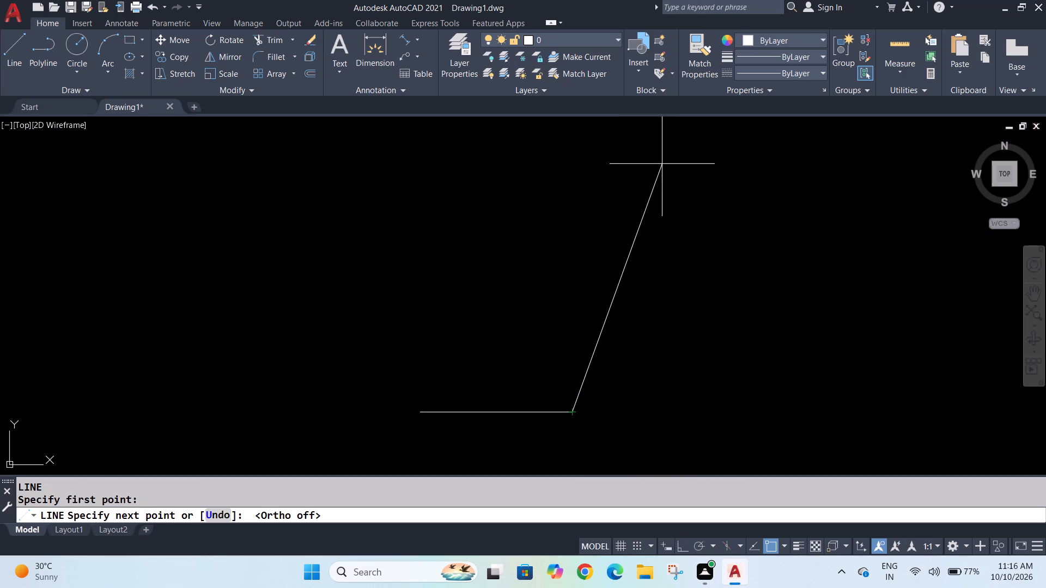
key("shift+at")
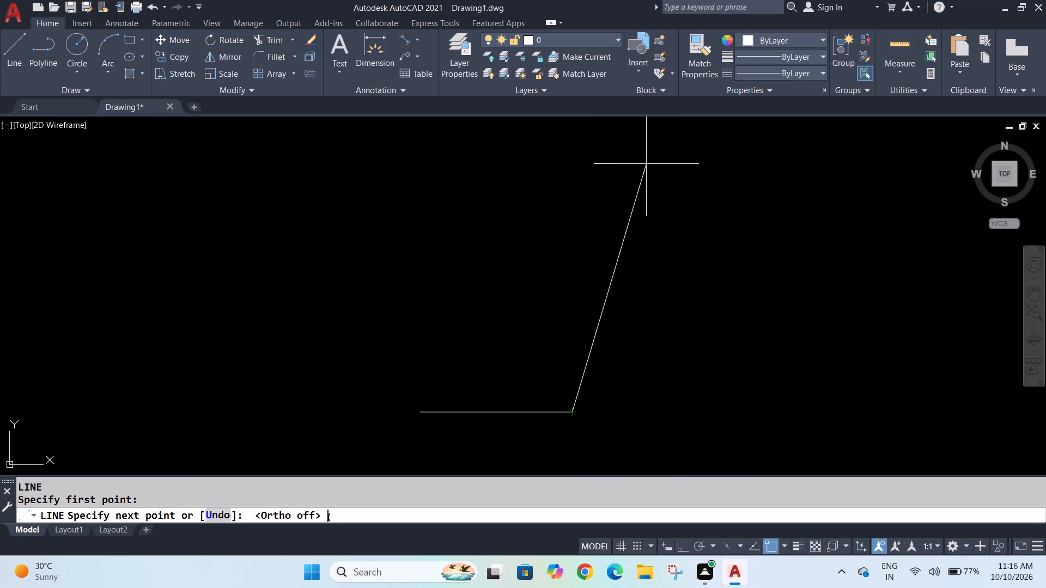
type("45")
key("apostrophe")
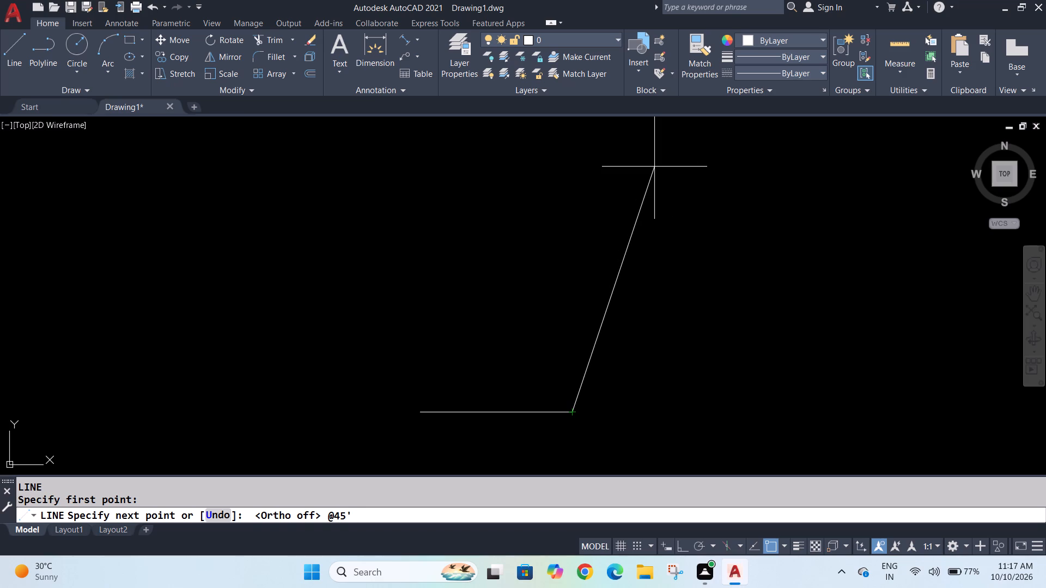
key("shift+less")
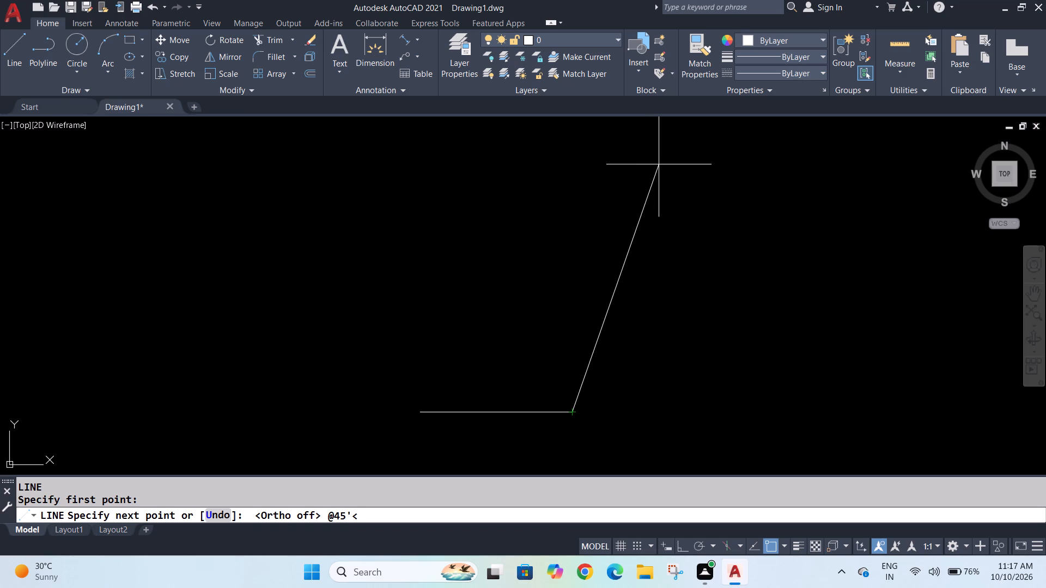
type("80")
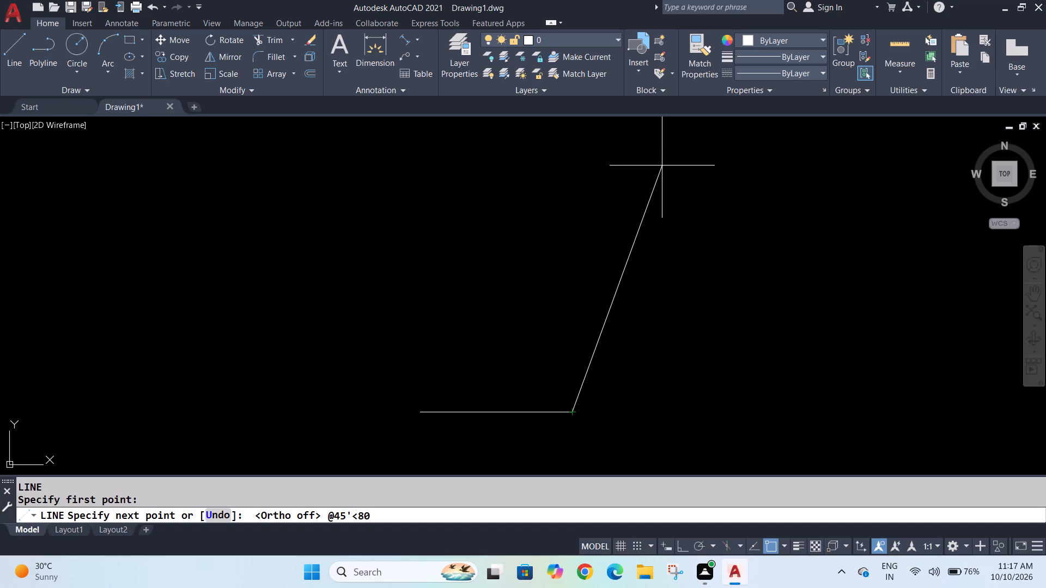
key("Return")
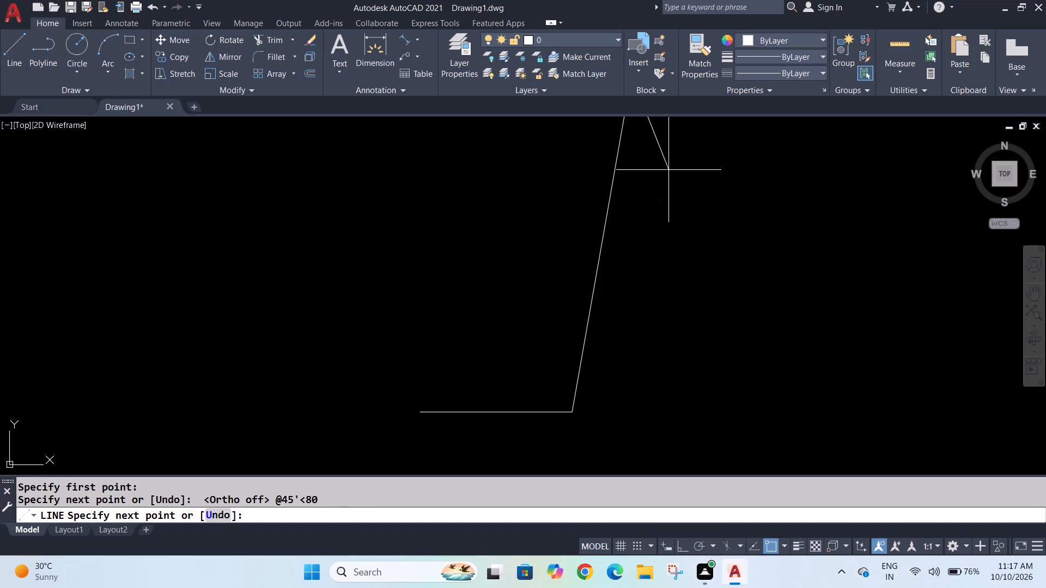
scroll(678, 212, "down", 3)
scroll(670, 199, "up", 3)
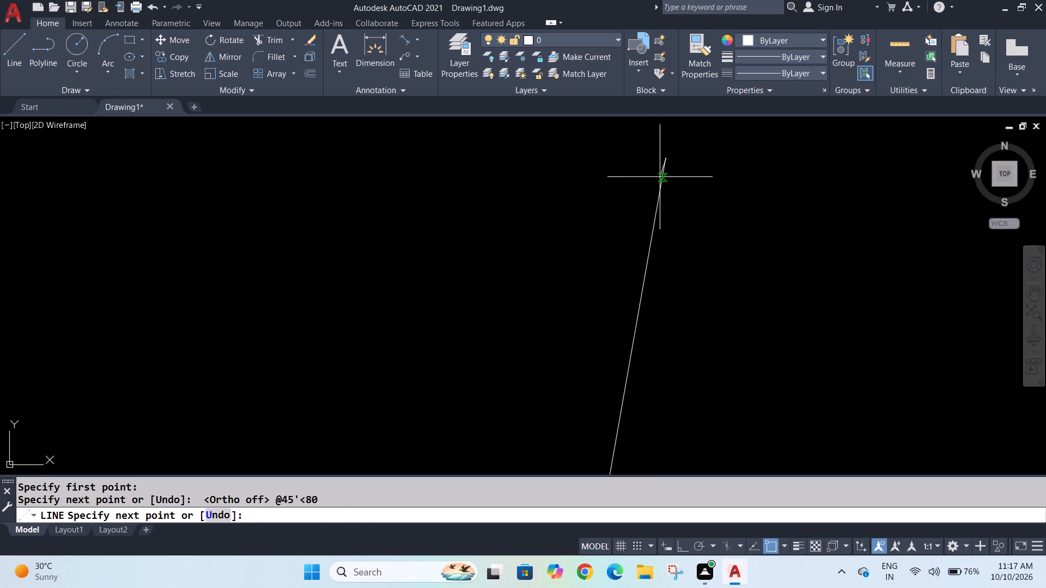
scroll(661, 193, "down", 2)
key("Escape")
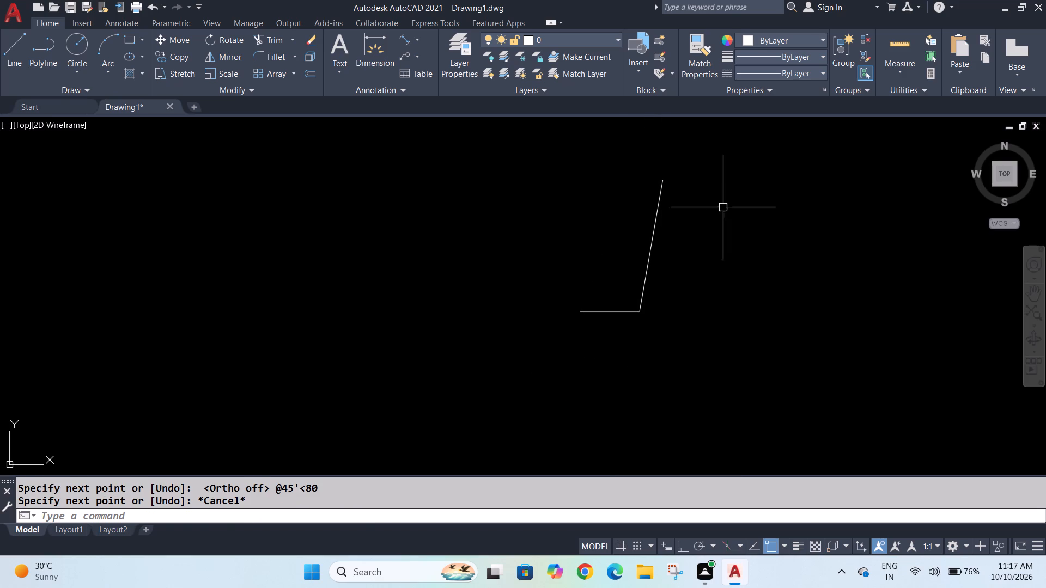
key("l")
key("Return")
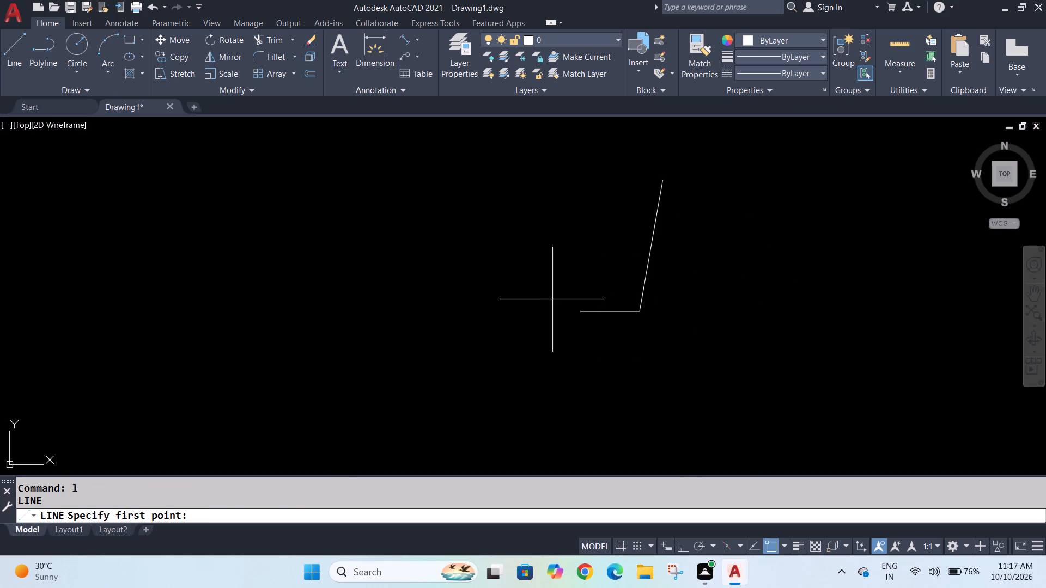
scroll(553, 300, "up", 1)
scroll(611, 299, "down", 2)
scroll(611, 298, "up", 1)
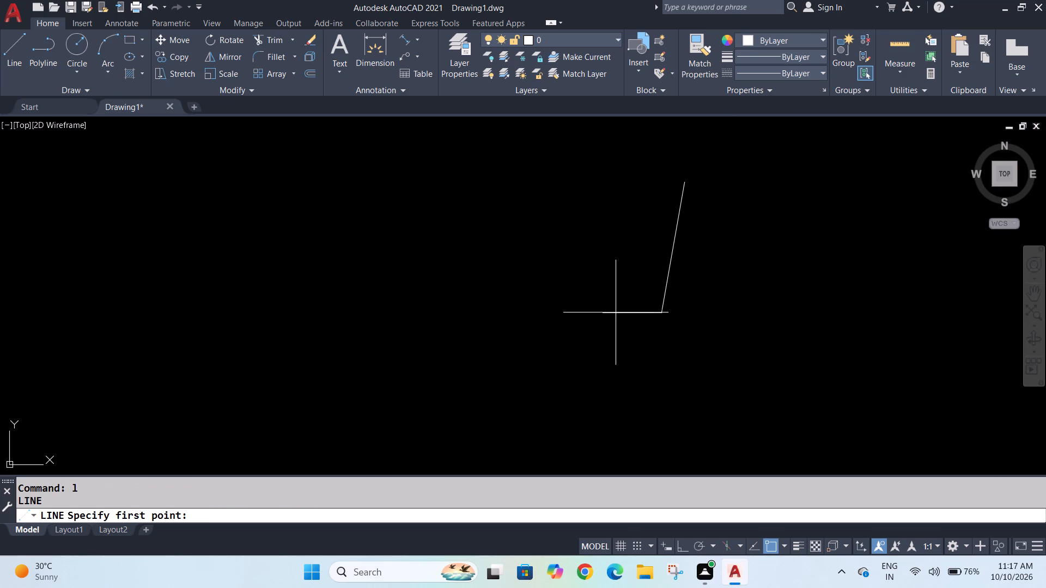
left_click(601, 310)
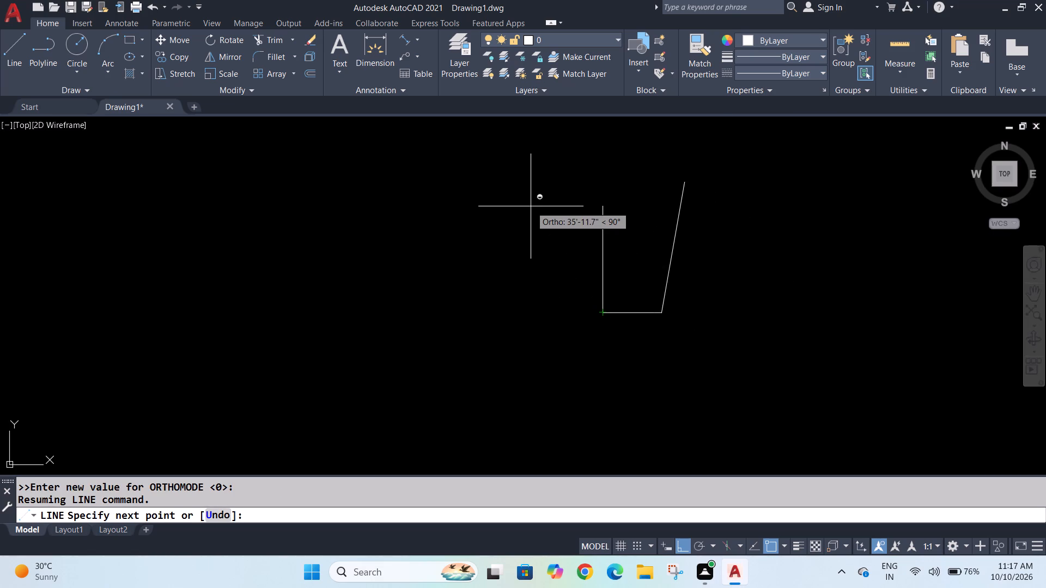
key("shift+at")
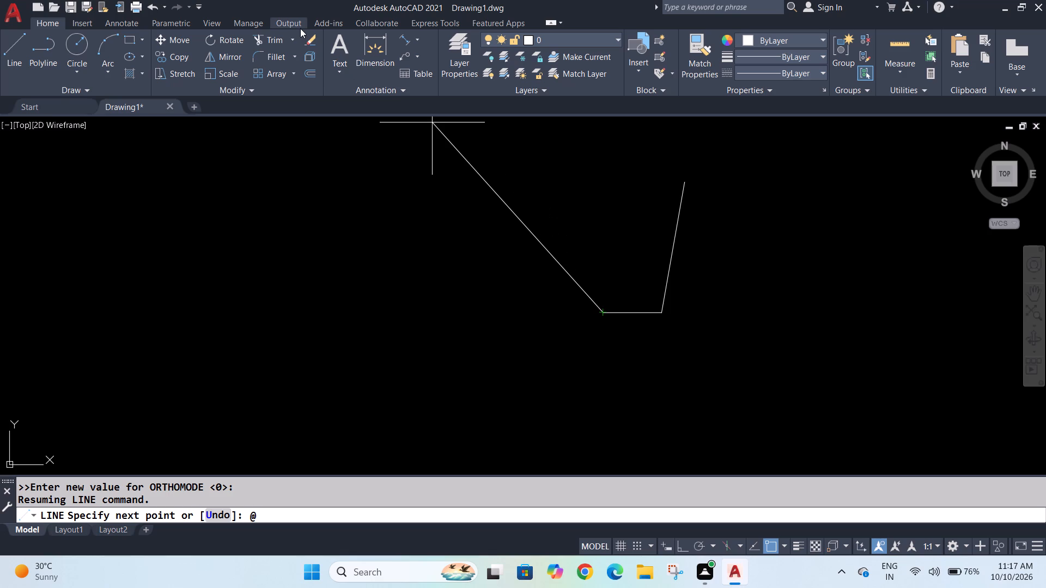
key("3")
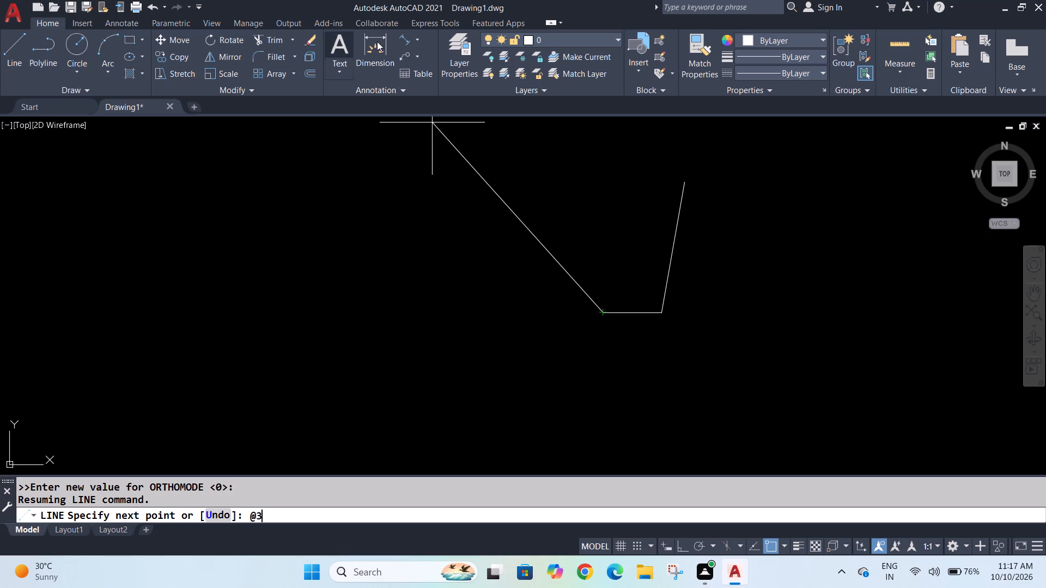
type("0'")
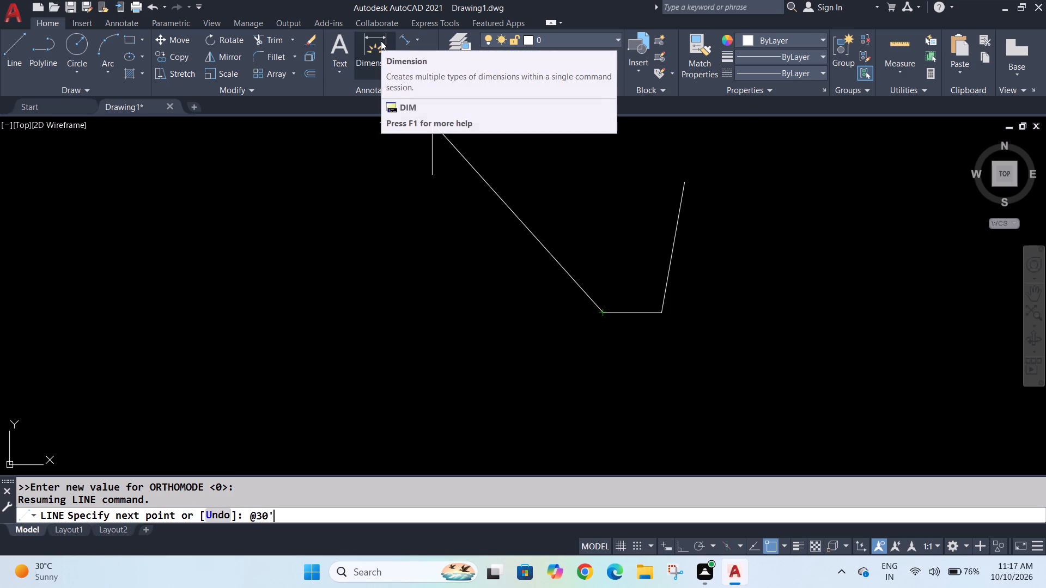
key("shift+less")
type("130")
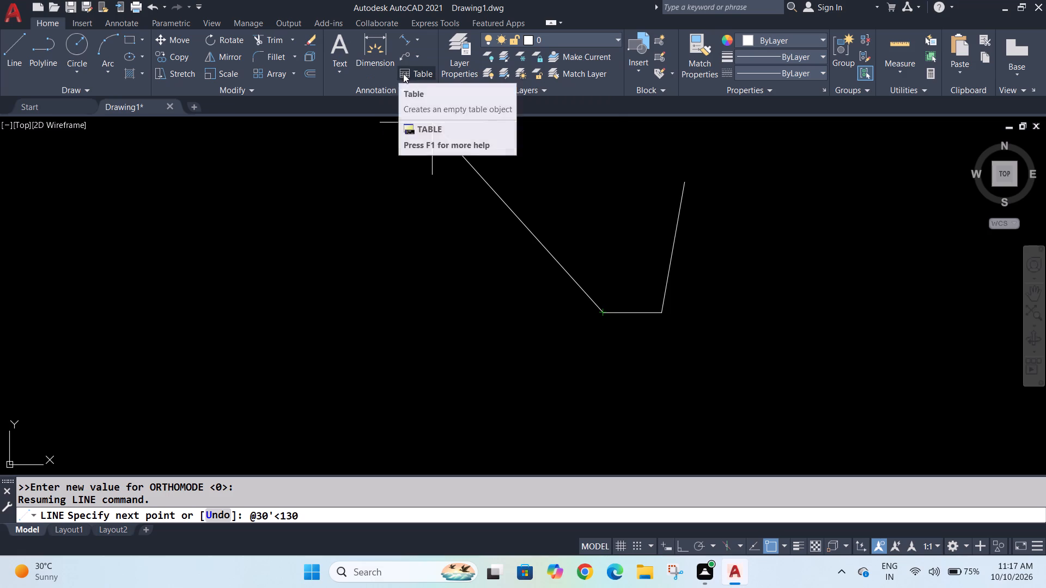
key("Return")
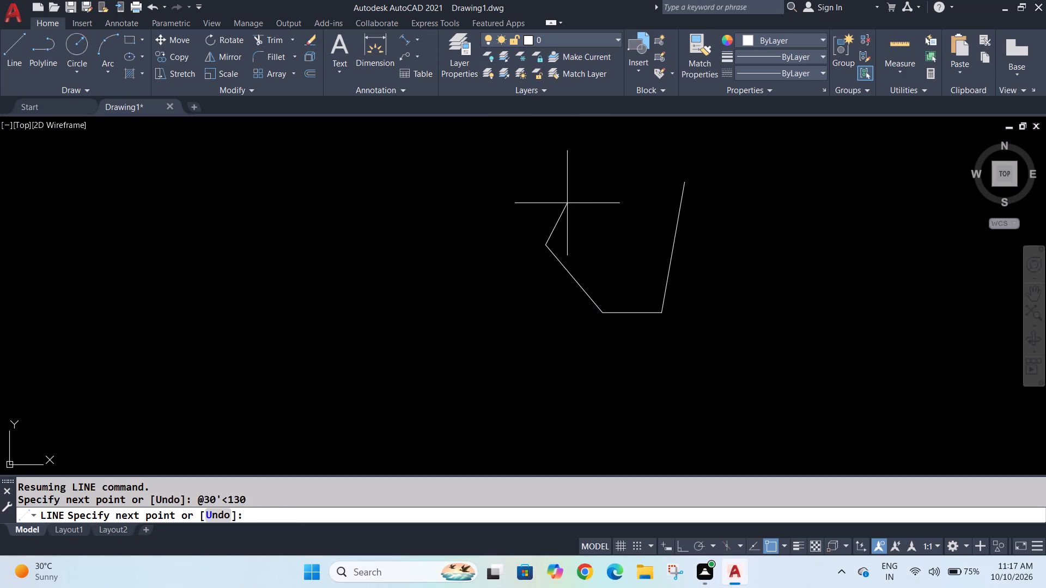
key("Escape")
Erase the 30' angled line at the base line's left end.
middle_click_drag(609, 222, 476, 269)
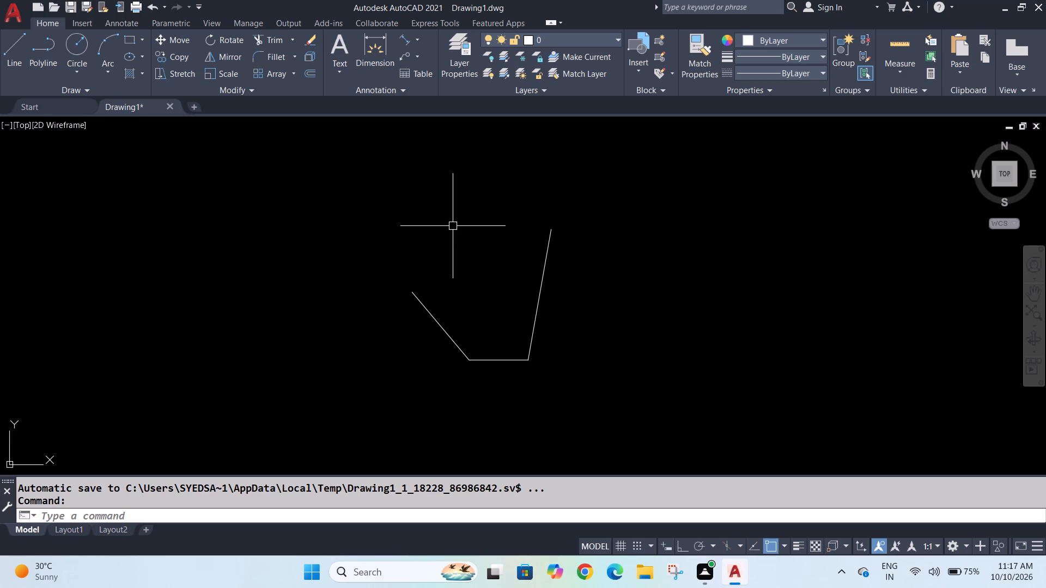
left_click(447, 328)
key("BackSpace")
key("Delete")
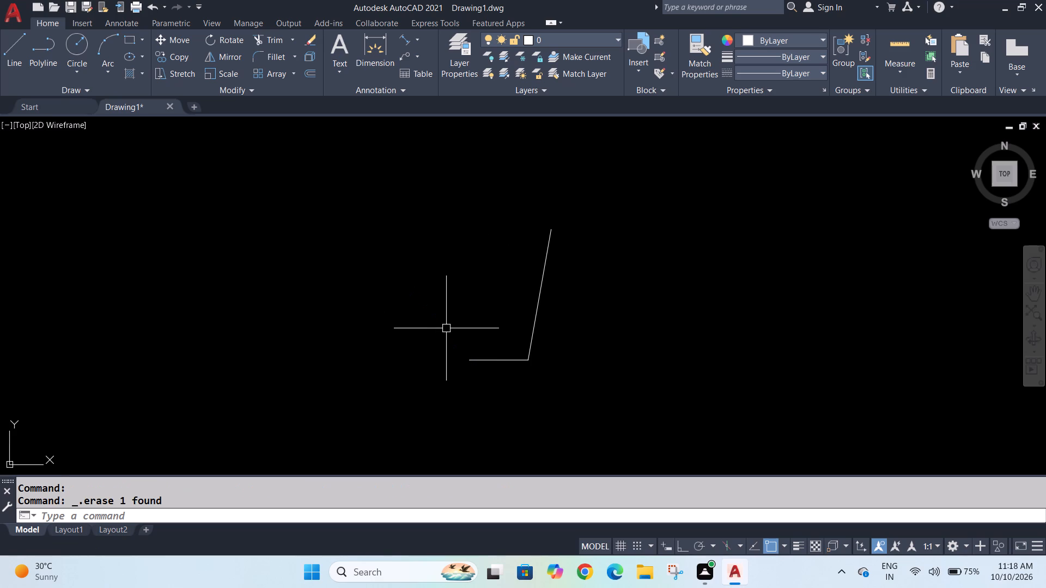
key("l")
key("Return")
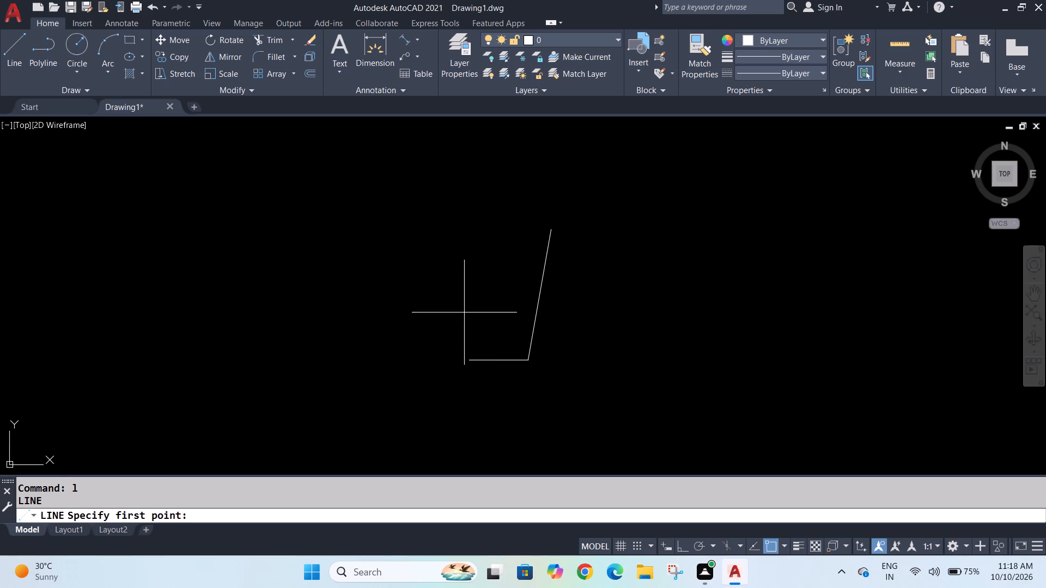
left_click(466, 357)
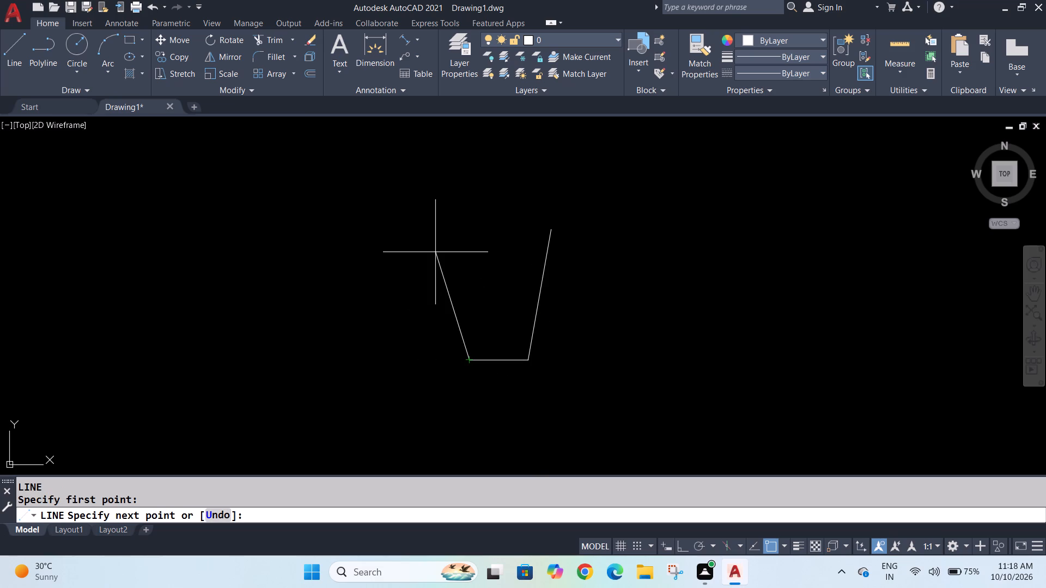
key("shift+at")
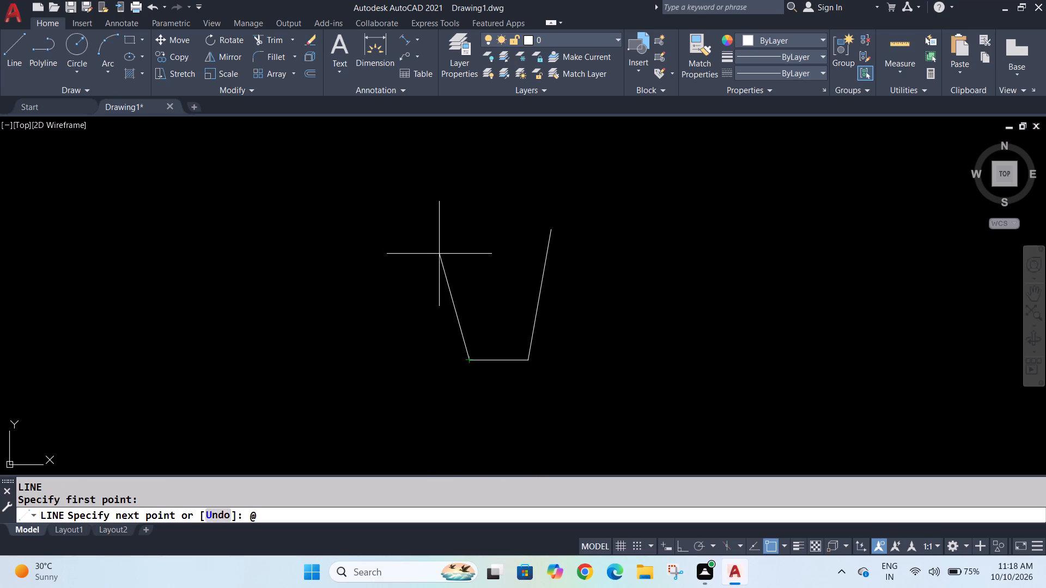
type("30'")
key("shift+less")
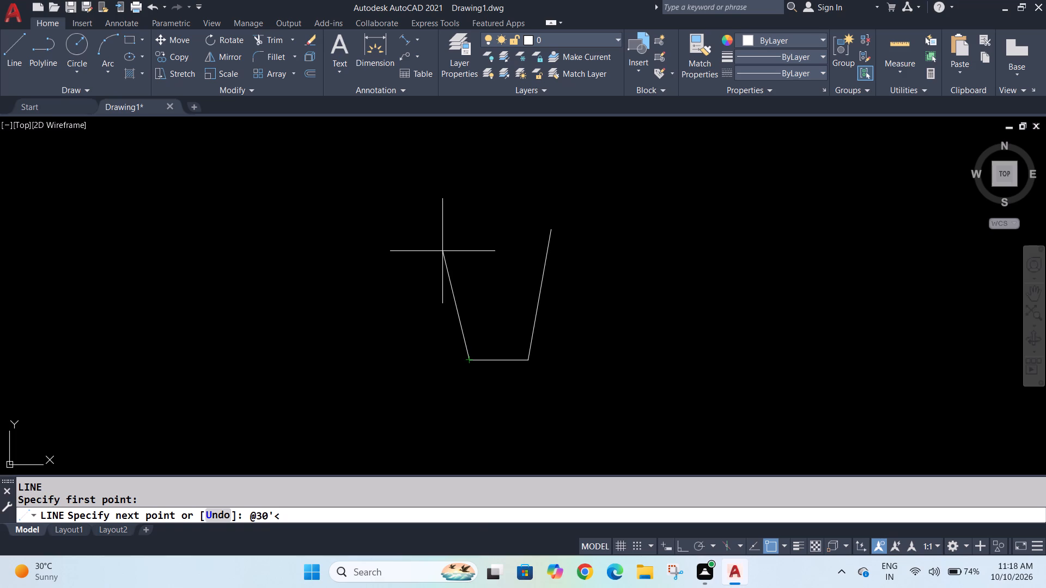
type("12")
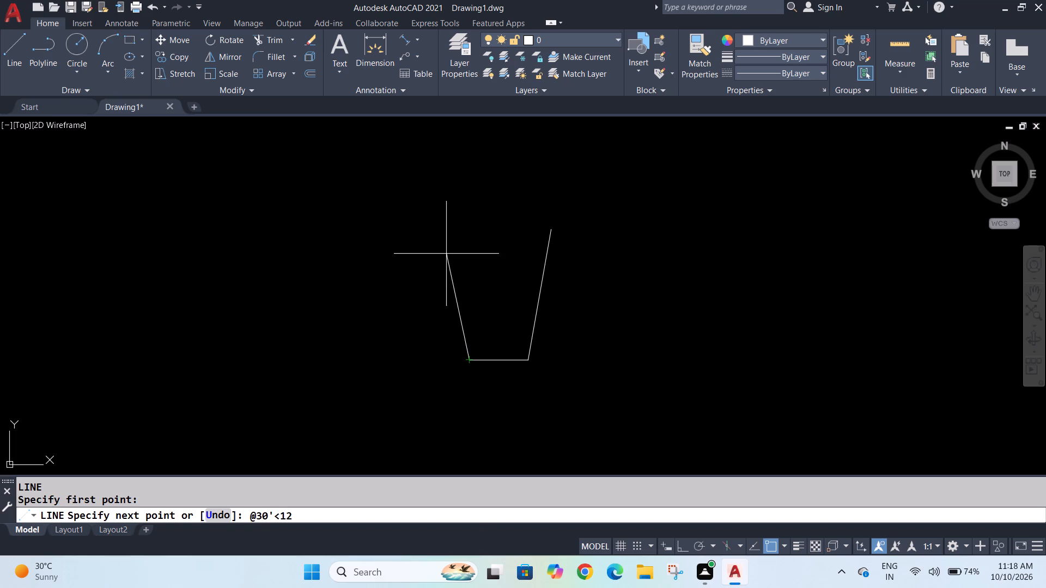
key("0")
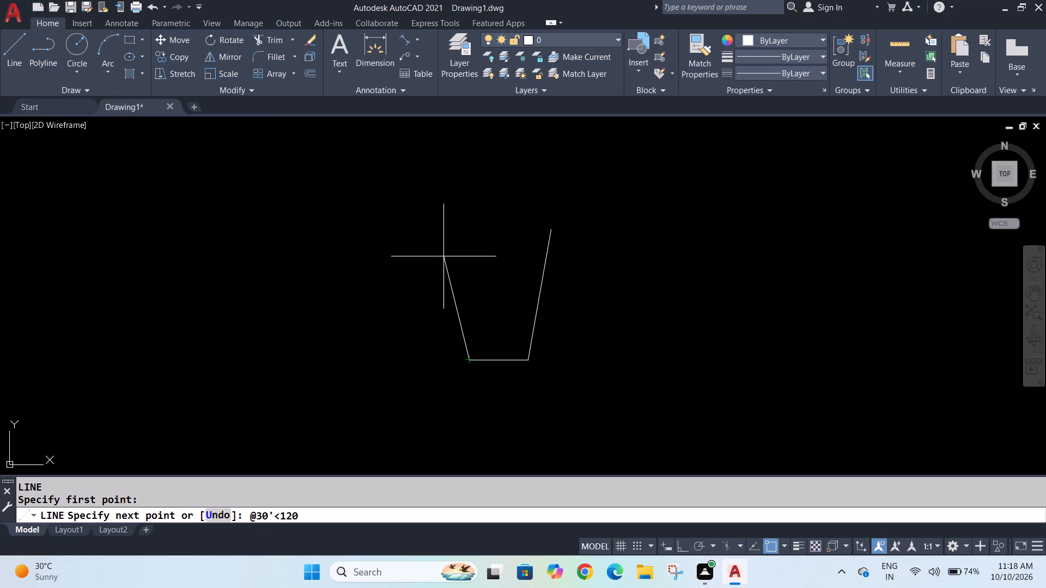
key("Return")
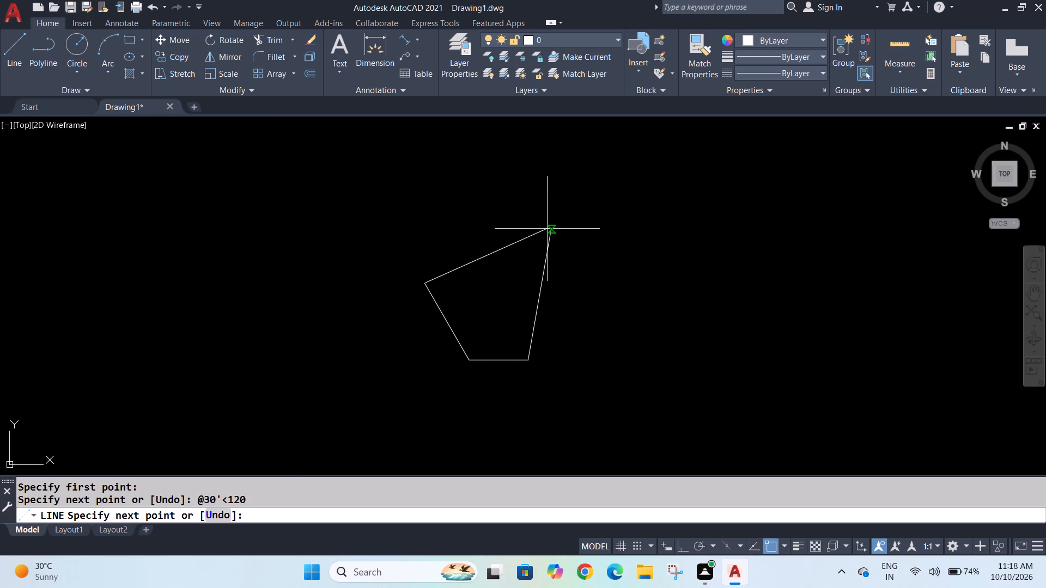
scroll(547, 229, "up", 2)
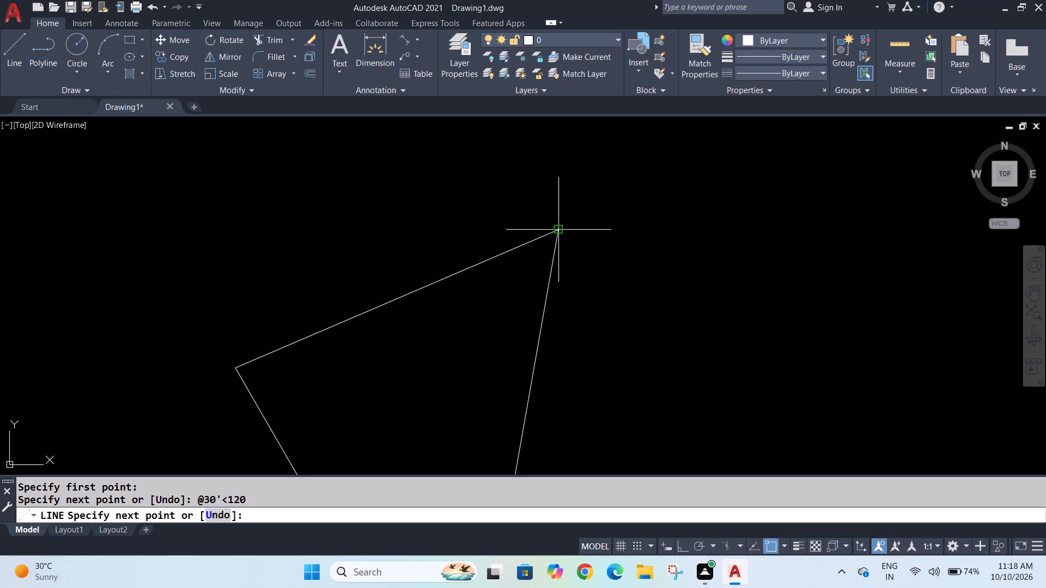
left_click(557, 229)
key("Escape")
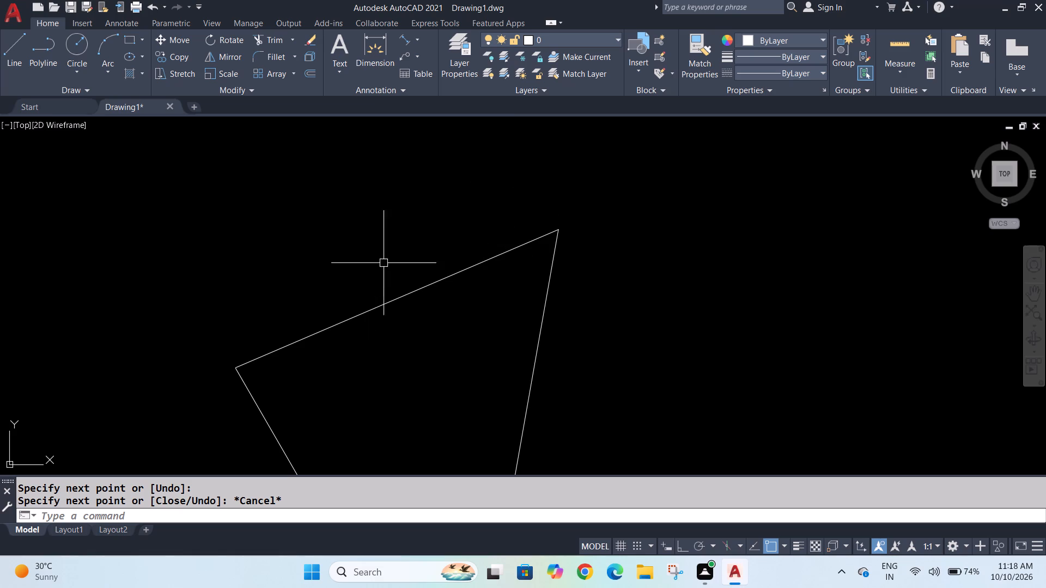
Add an aligned dimension to the sloping top line, placed just above it outside the outline.
left_click(417, 36)
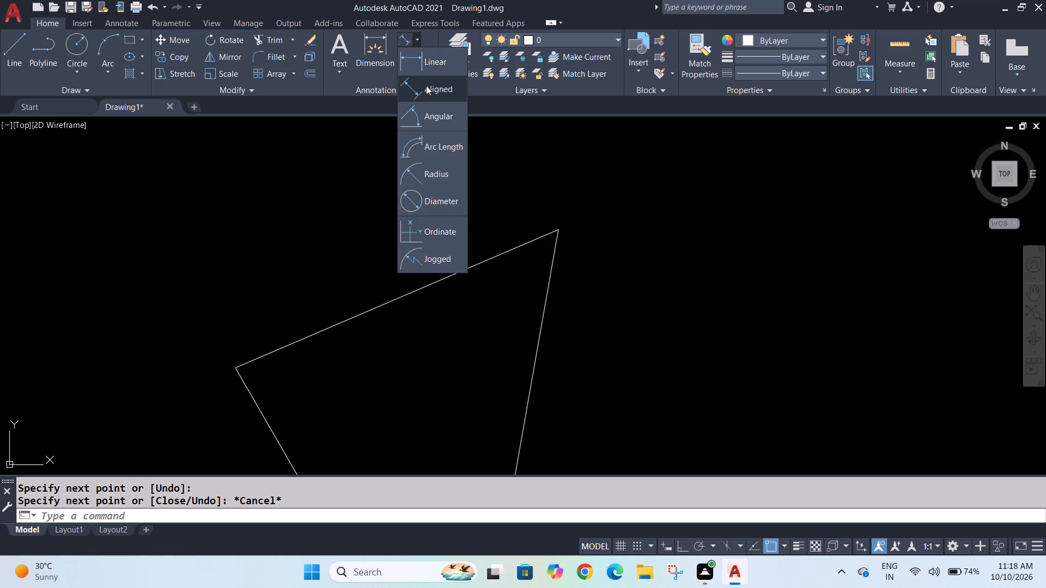
left_click(426, 85)
left_click(232, 365)
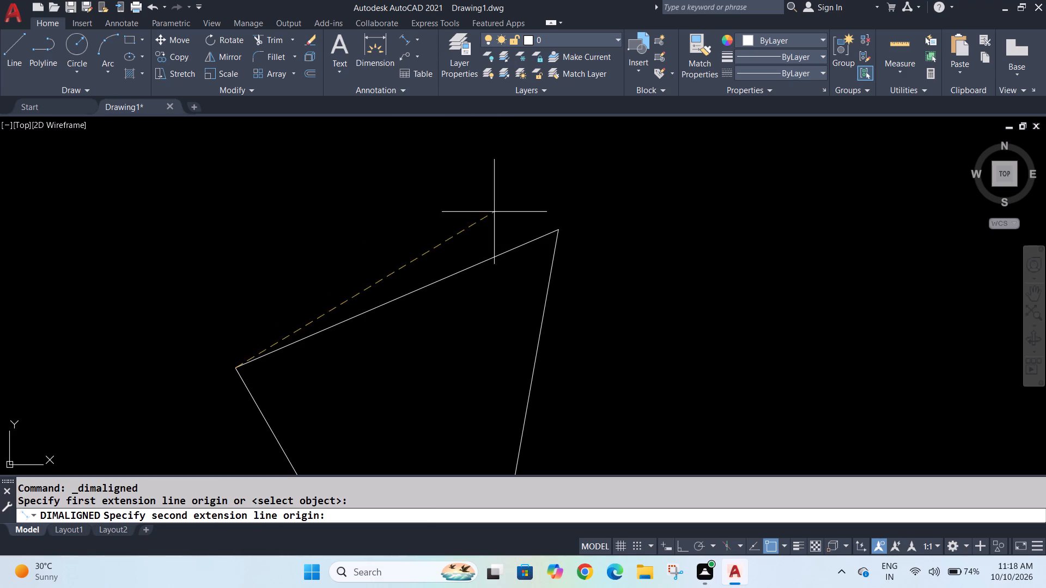
left_click(562, 226)
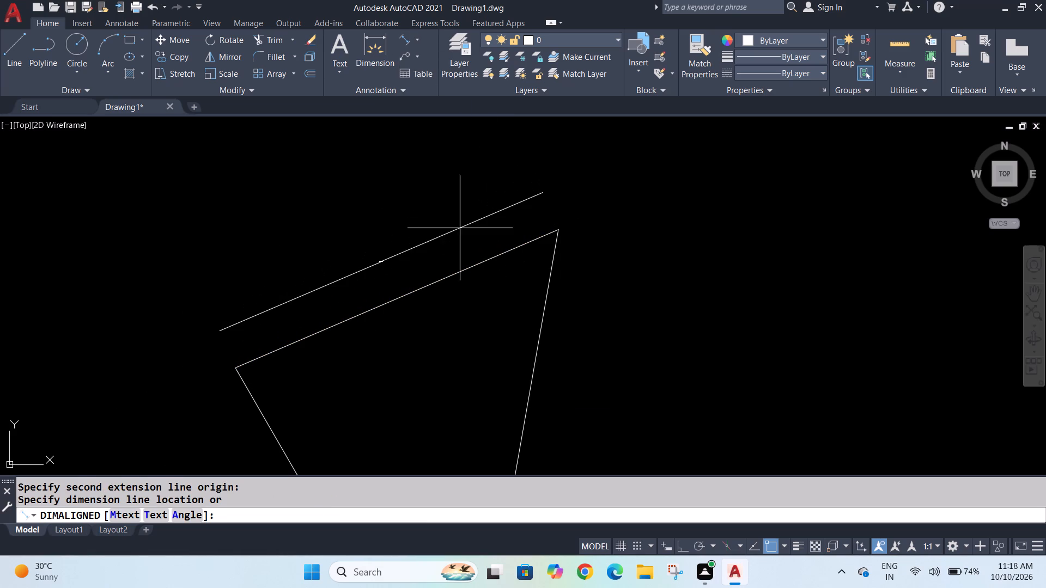
left_click(460, 228)
Modify the Standard dimension style, setting its text height to 0'-7.68".
key("d")
key("Return")
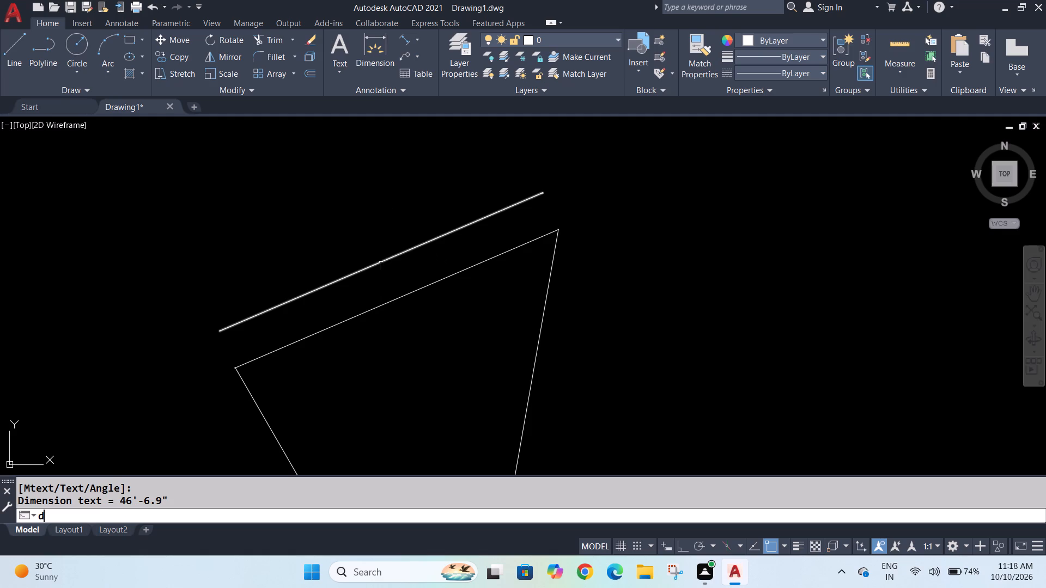
left_click(686, 252)
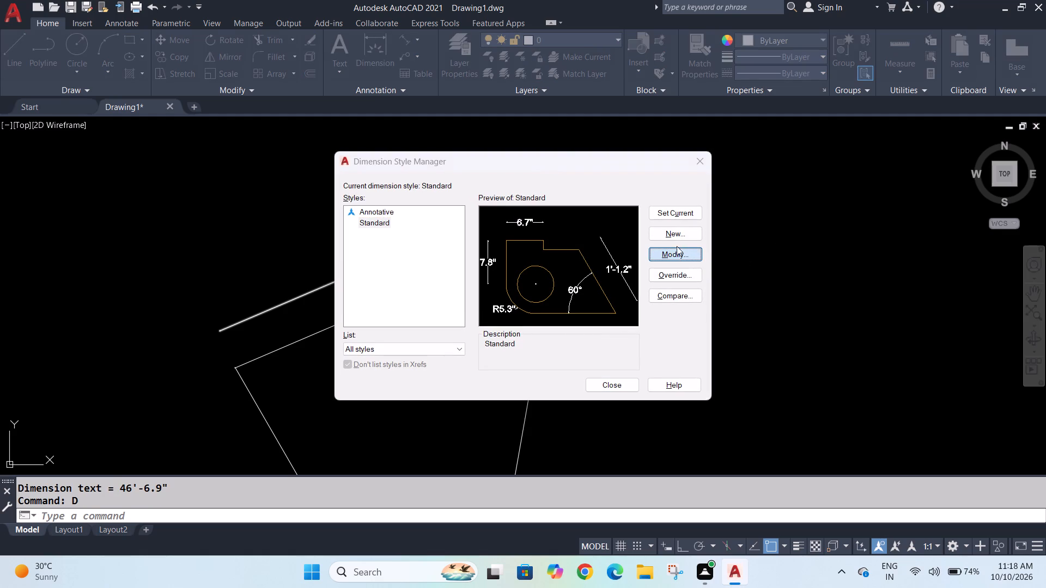
left_click(673, 253)
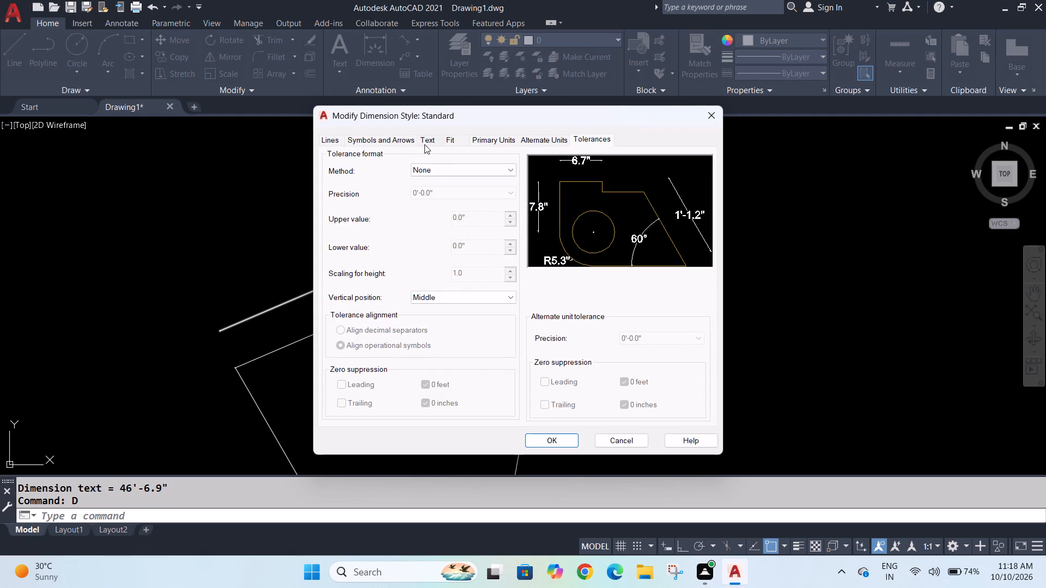
left_click(415, 143)
left_click(424, 143)
triple_click(512, 233)
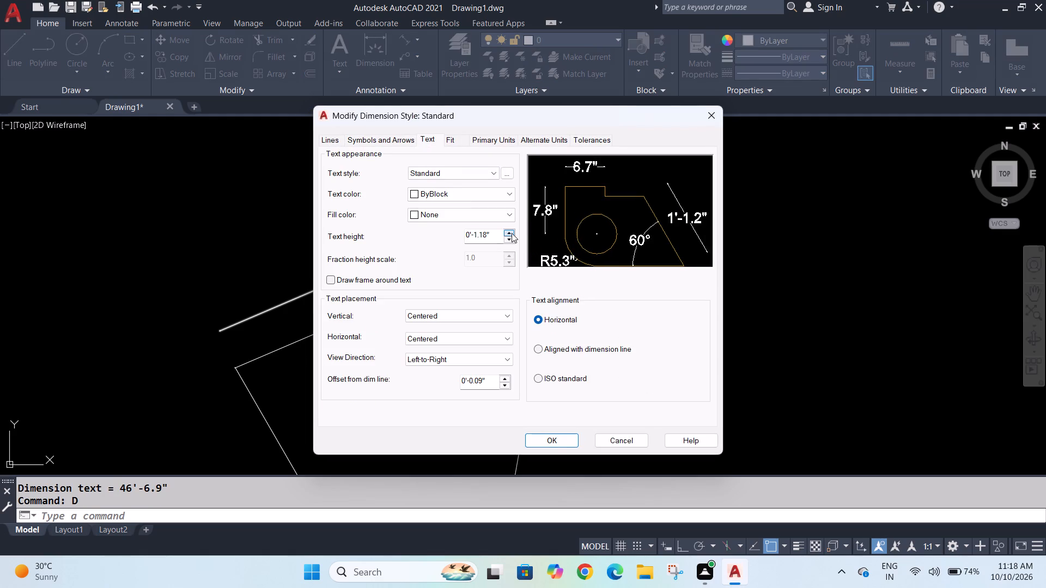
triple_click(512, 233)
triple_click(512, 233)
triple_click(512, 233)
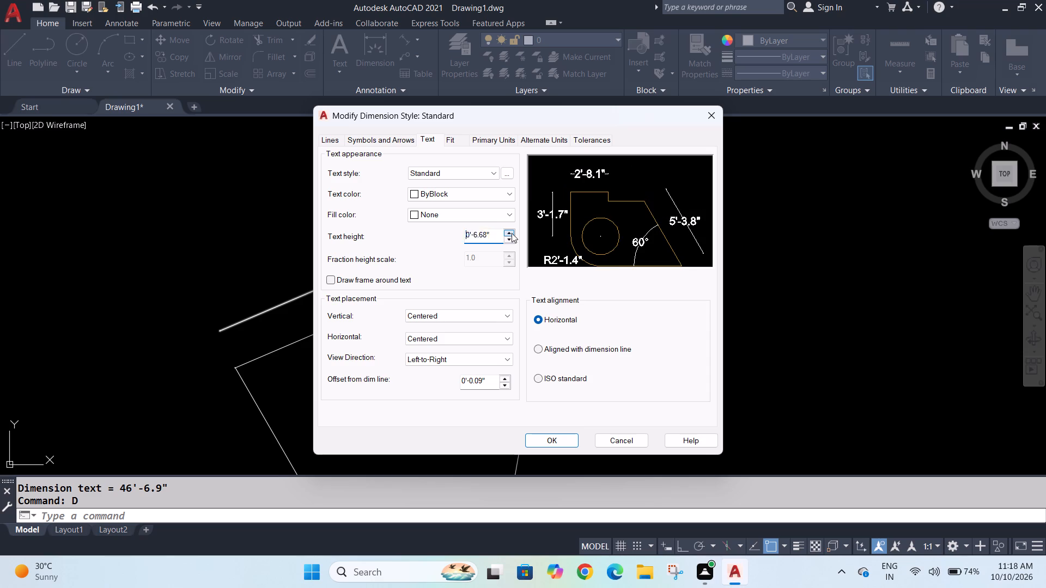
left_click(512, 233)
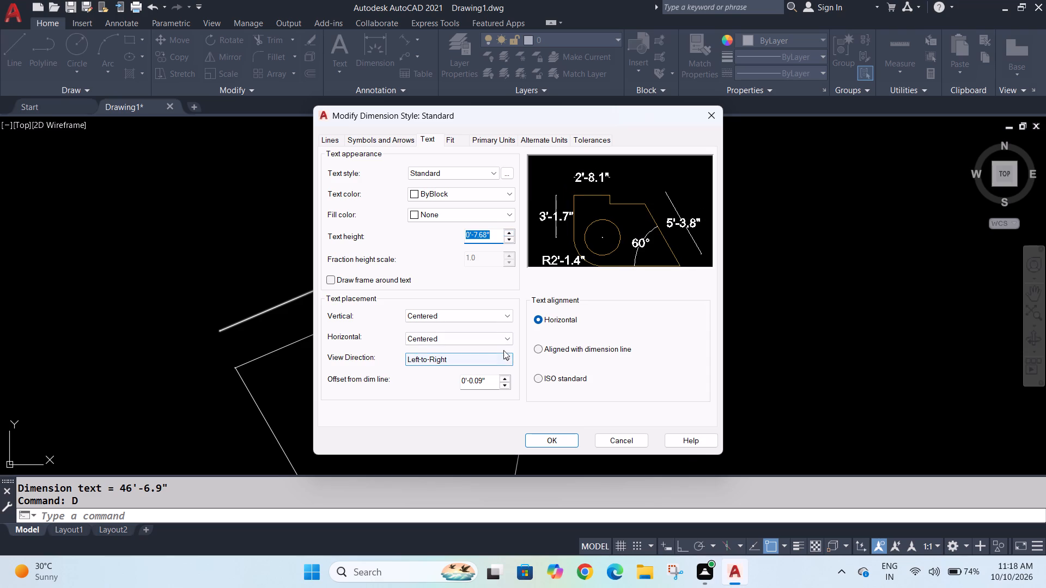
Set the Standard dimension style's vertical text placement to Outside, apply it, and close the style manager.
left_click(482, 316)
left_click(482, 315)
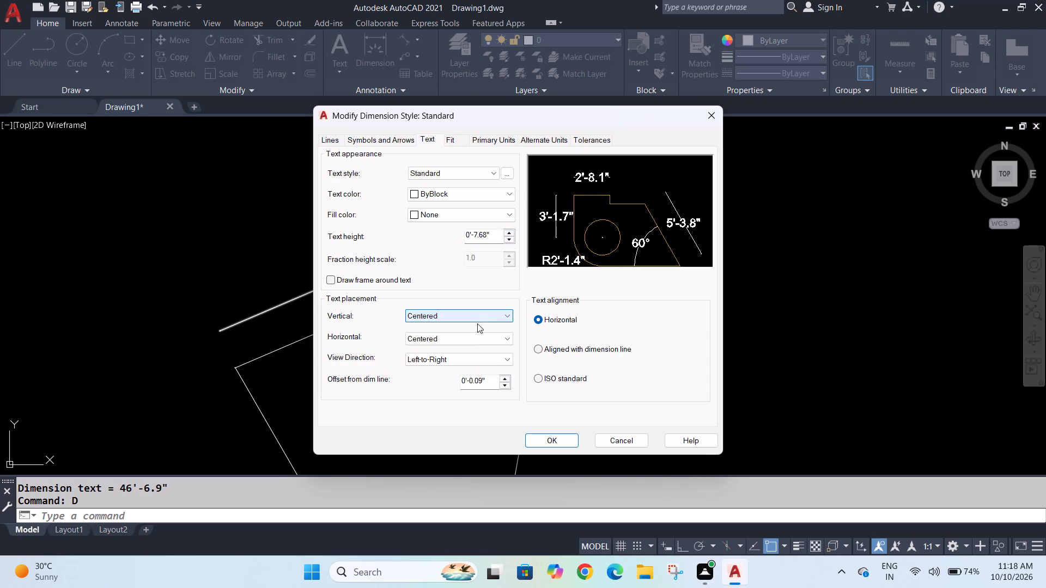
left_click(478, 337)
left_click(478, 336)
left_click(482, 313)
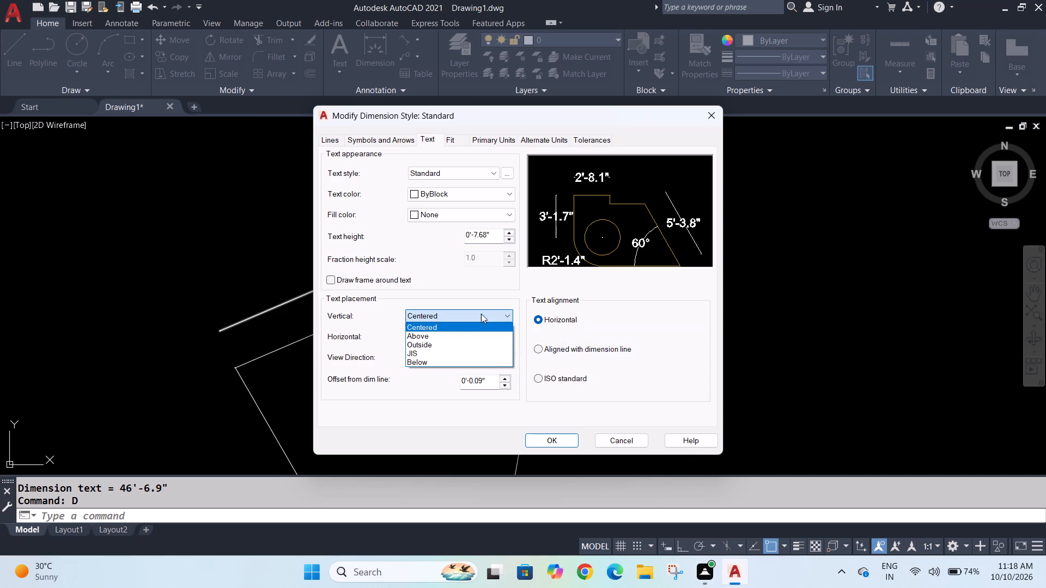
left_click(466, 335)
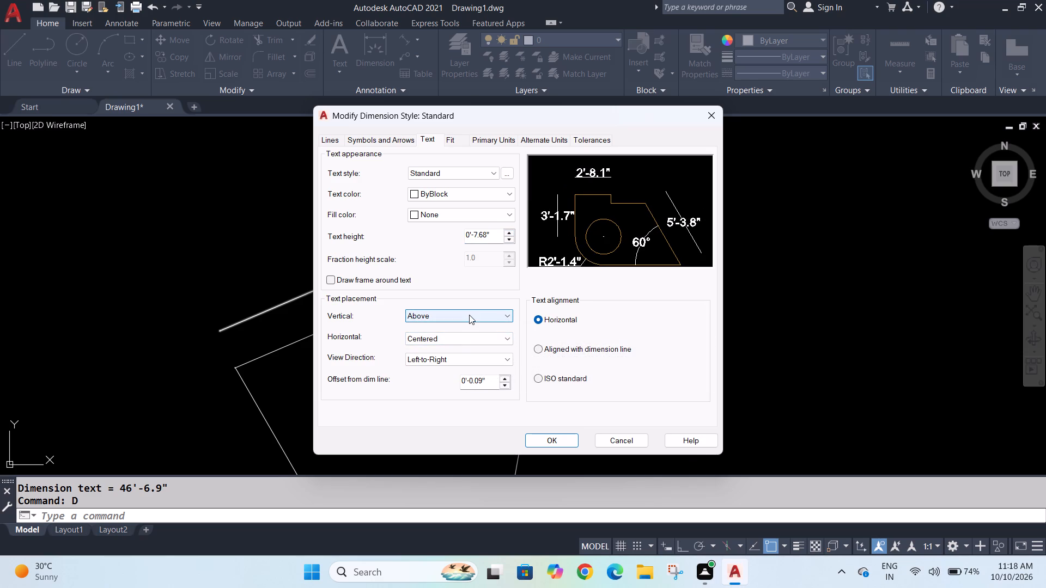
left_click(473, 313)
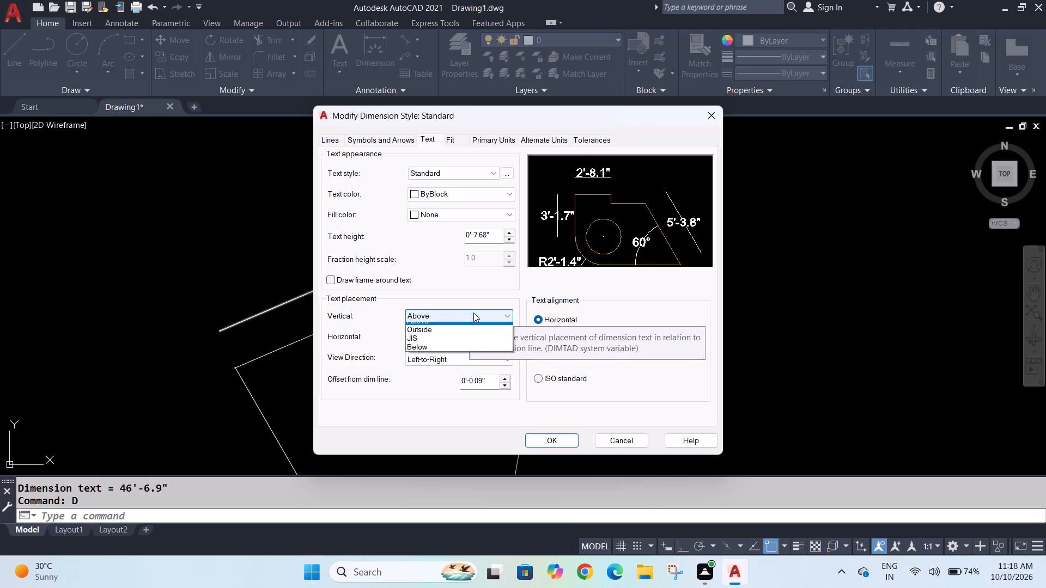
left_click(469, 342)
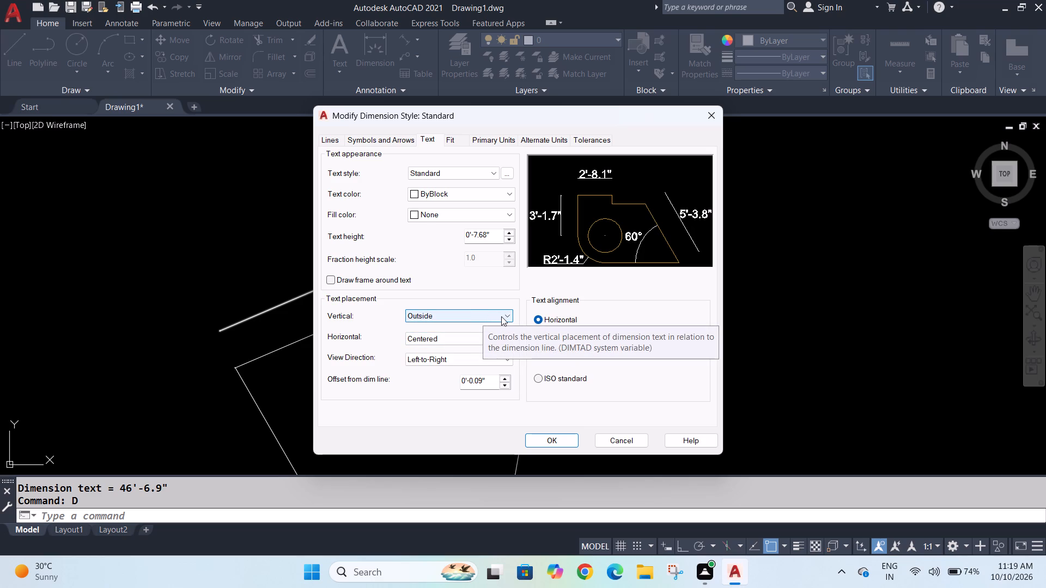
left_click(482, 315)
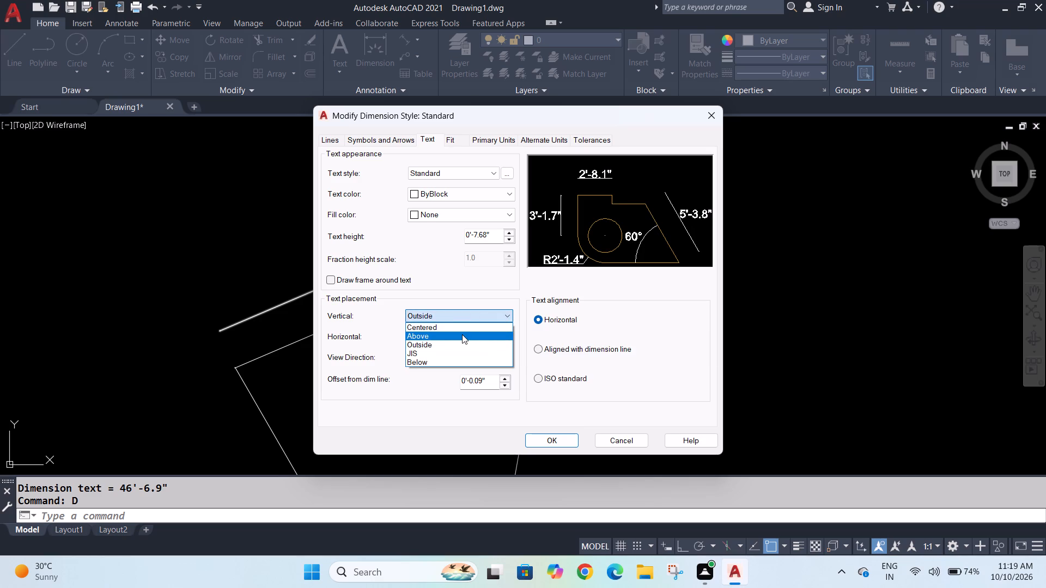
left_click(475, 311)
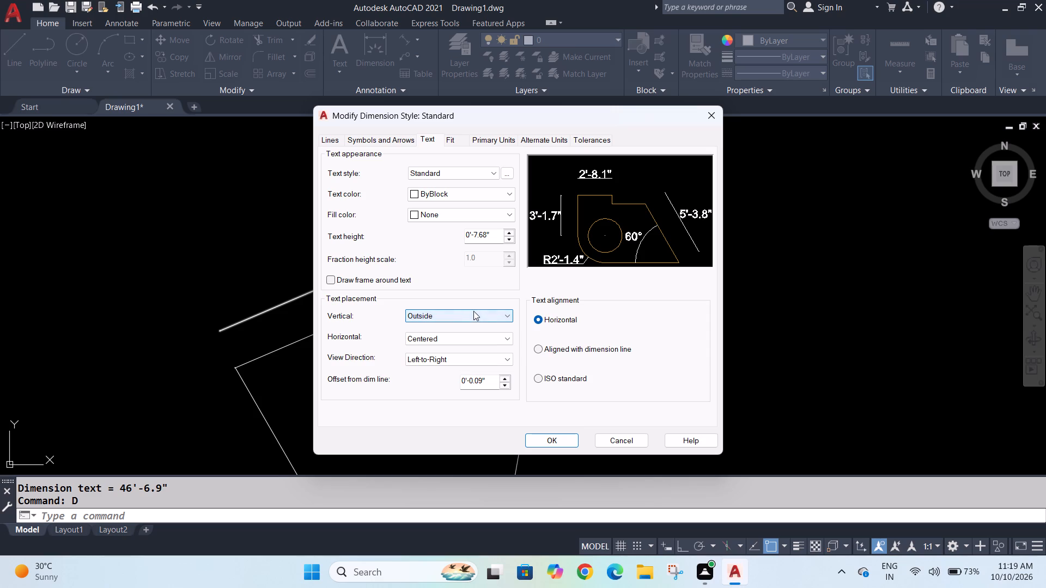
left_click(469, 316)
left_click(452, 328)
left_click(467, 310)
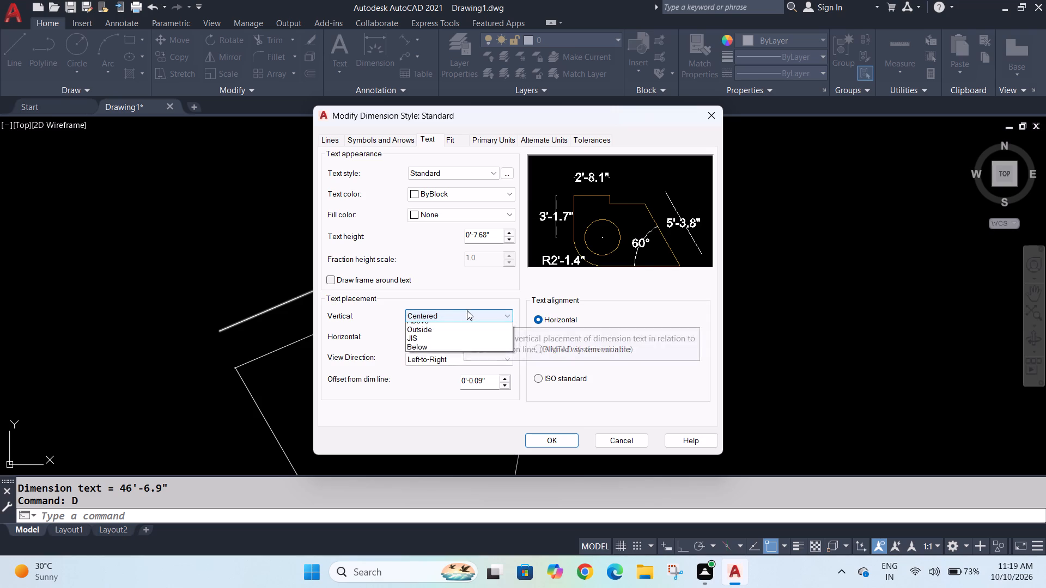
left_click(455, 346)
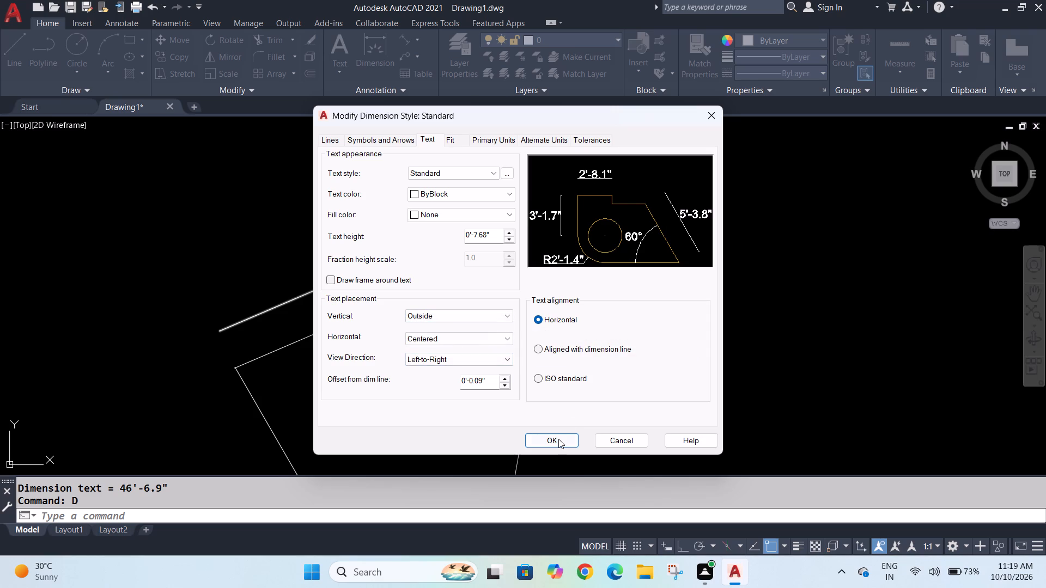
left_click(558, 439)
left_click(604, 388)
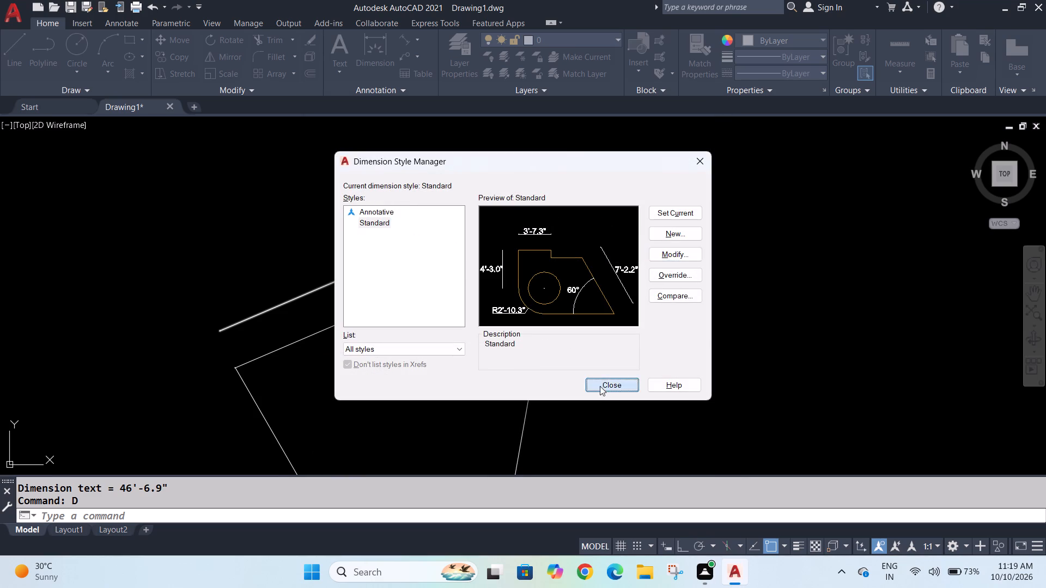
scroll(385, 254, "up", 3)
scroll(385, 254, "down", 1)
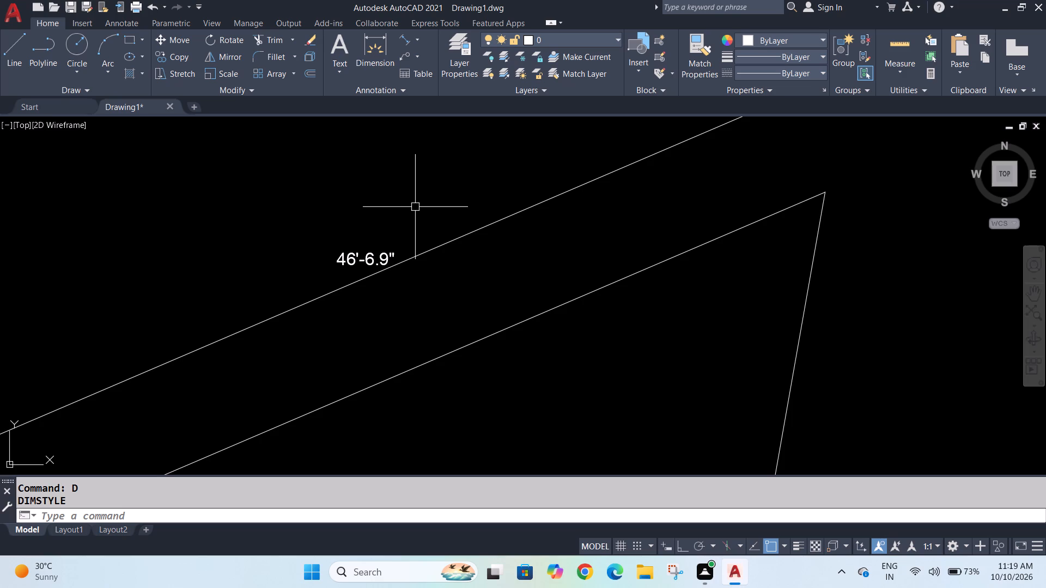
Undo the dimension style modification and the aligned dimension on the sloping top line.
key("ctrl+z")
key("ctrl+z")
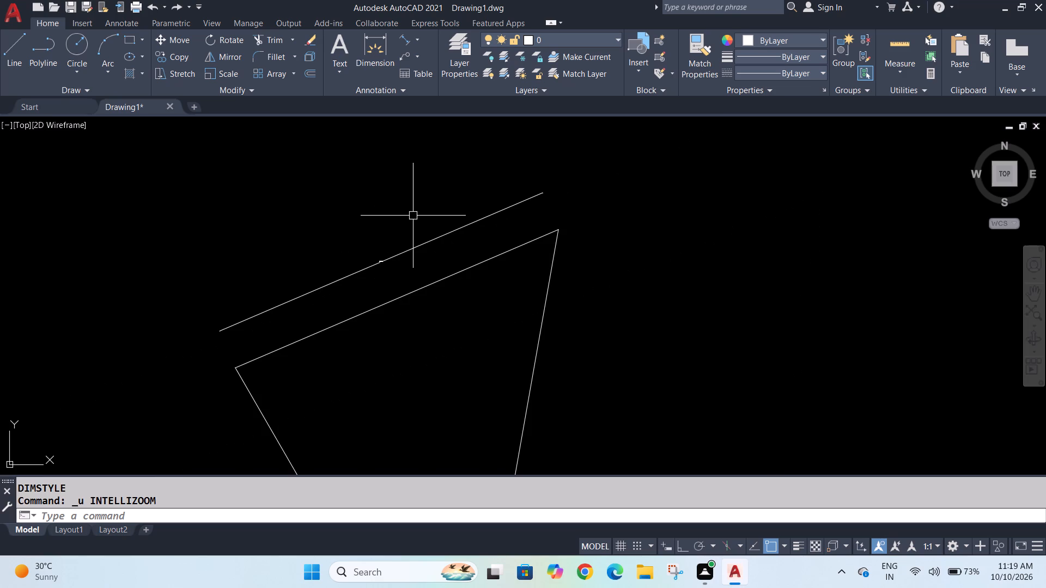
key("ctrl+z")
scroll(451, 259, "down", 1)
middle_click_drag(417, 338, 427, 324)
scroll(417, 338, "up", 1)
scroll(425, 330, "down", 1)
scroll(419, 307, "up", 1)
scroll(416, 303, "down", 1)
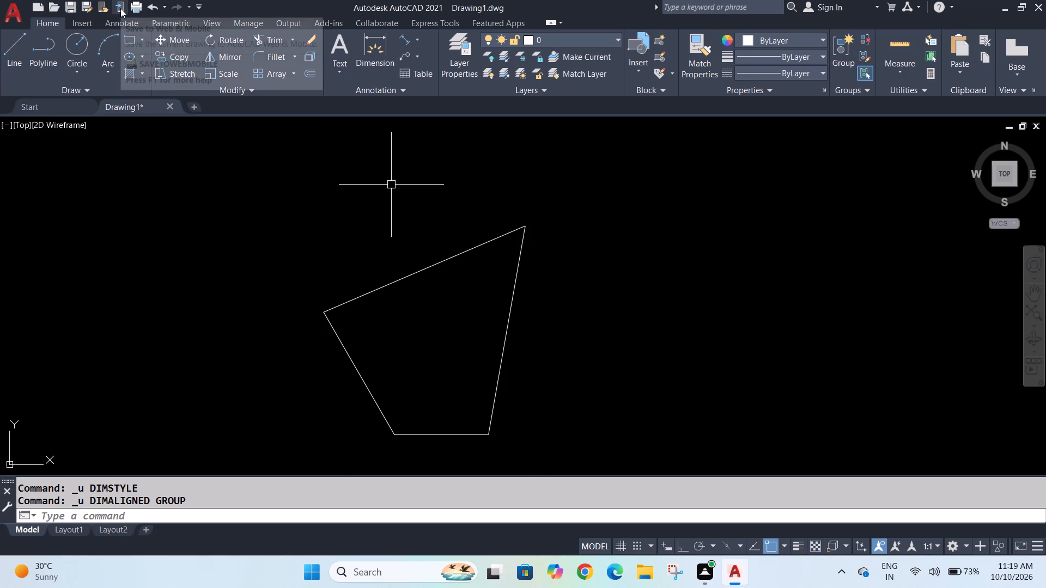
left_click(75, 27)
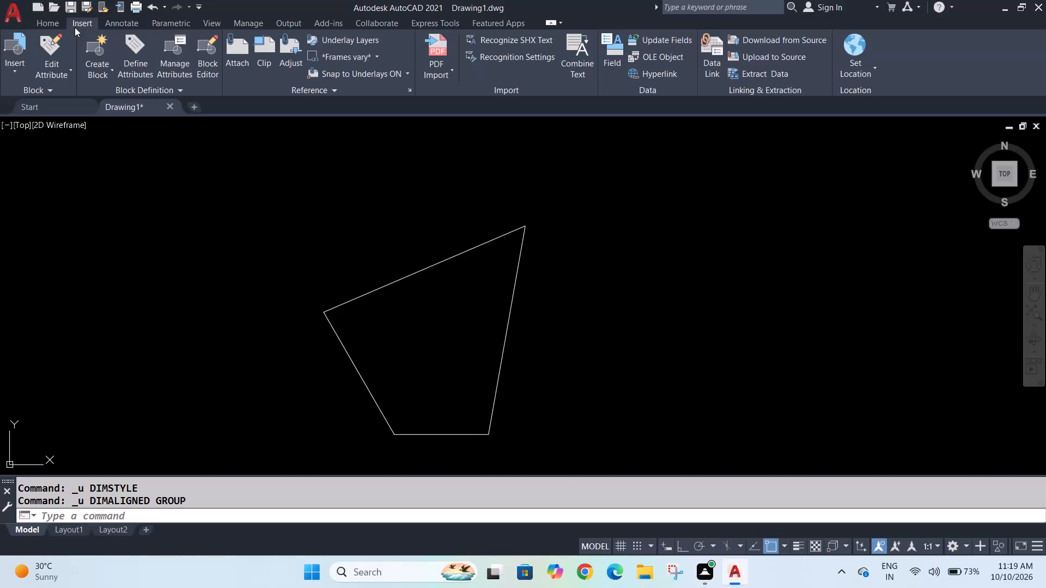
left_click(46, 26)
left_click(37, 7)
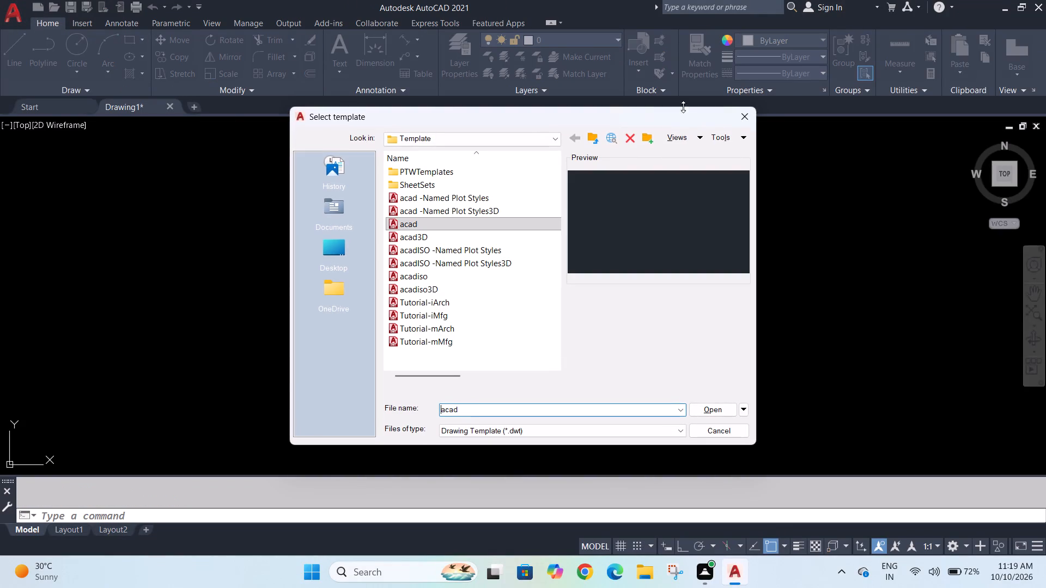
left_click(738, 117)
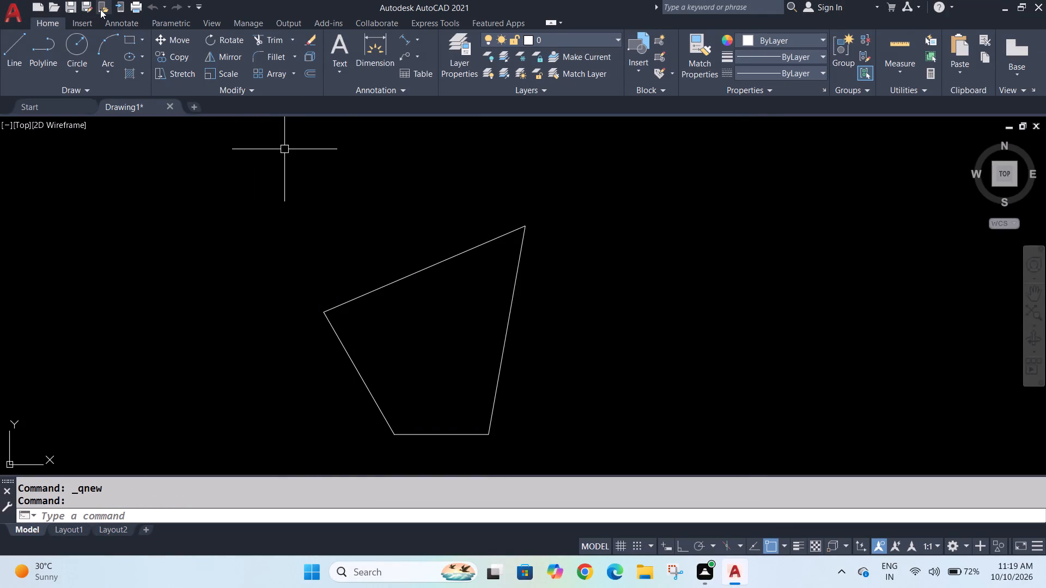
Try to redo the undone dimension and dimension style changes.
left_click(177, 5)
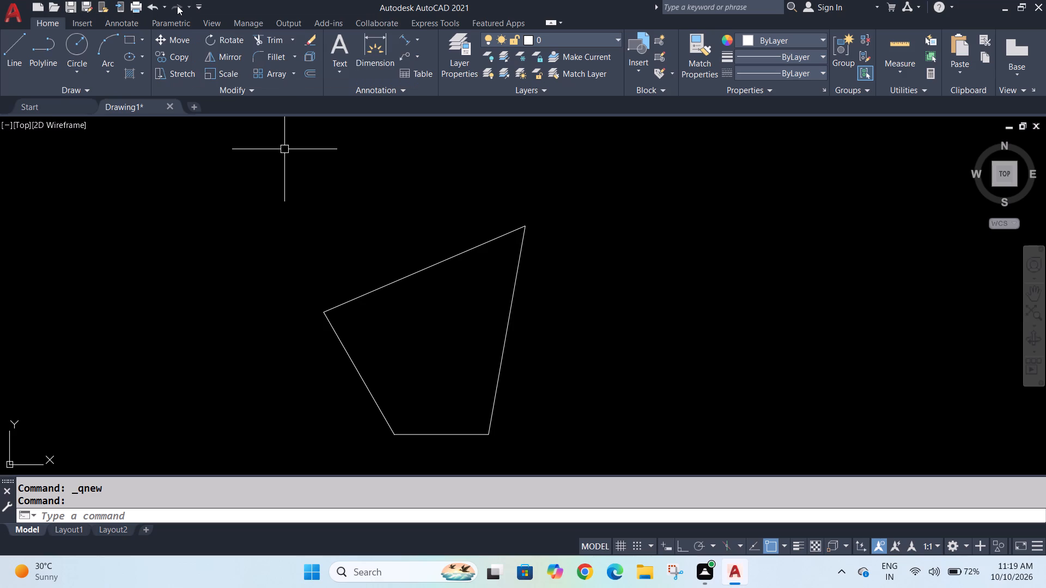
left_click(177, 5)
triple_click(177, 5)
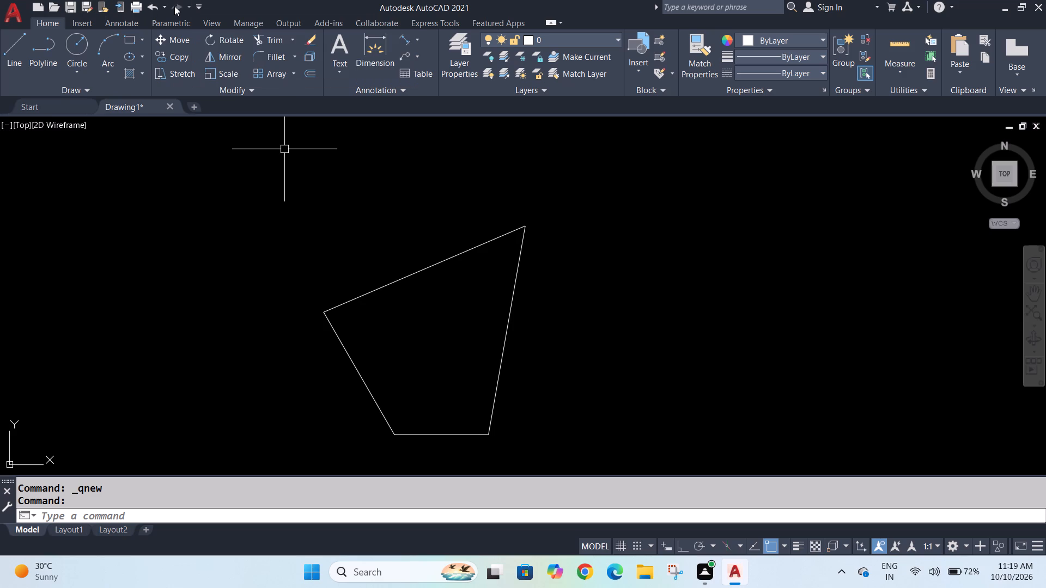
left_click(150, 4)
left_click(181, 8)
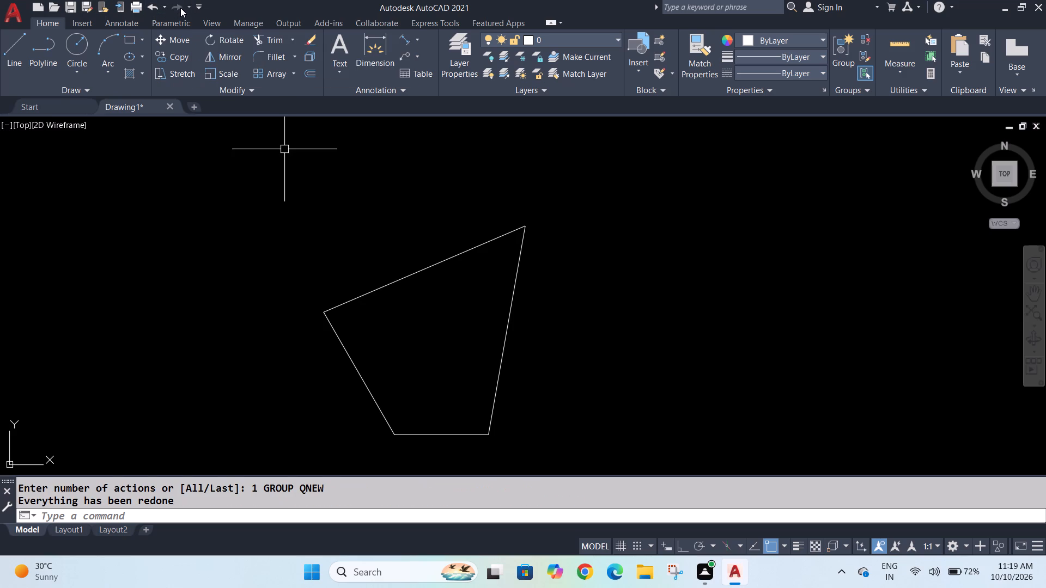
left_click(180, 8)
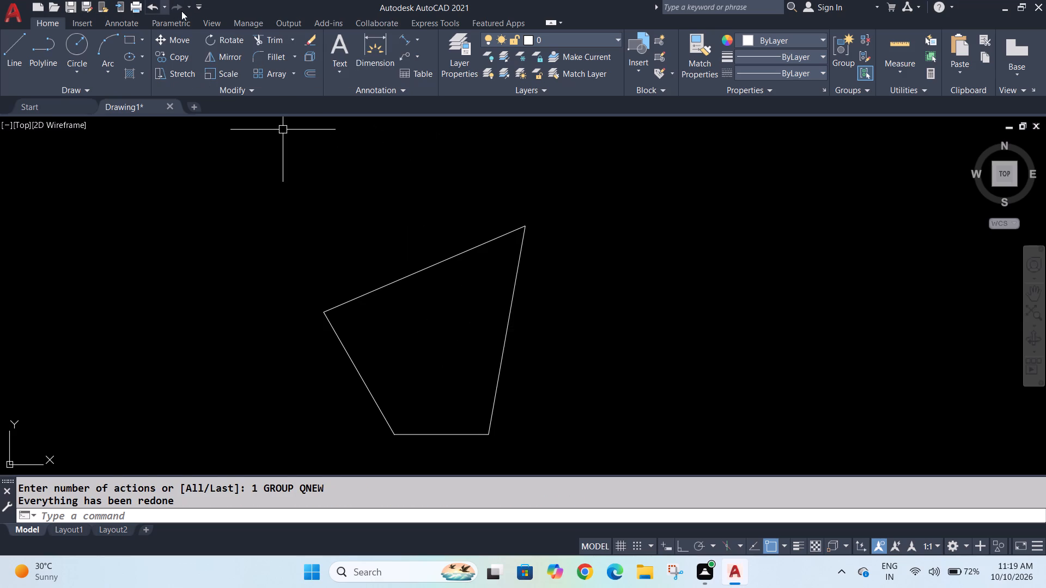
Erase the sloping top line and the 30' angled line at the base line's left end.
left_click(373, 329)
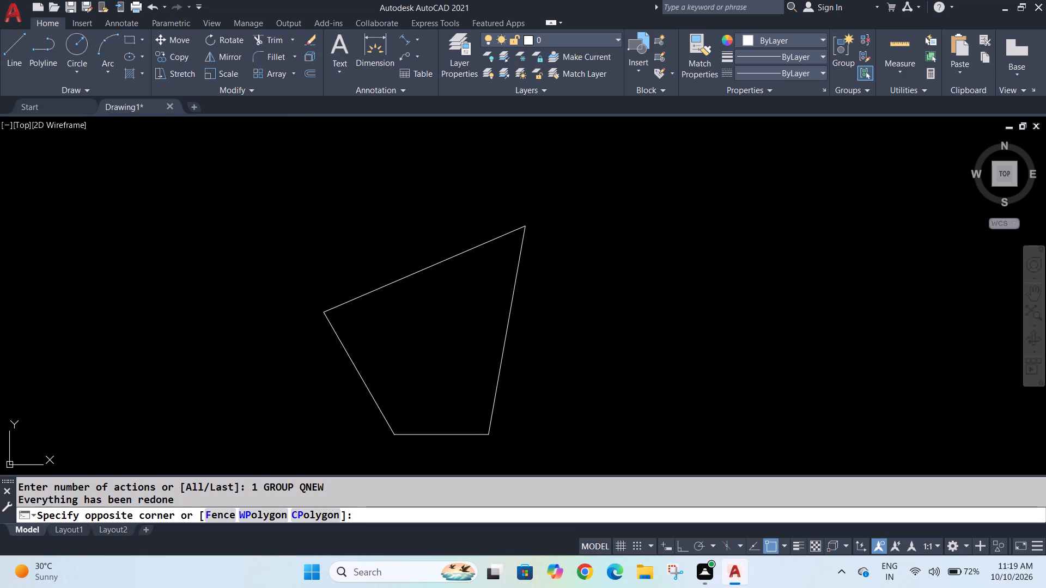
left_click(390, 282)
left_click(391, 280)
key("Delete")
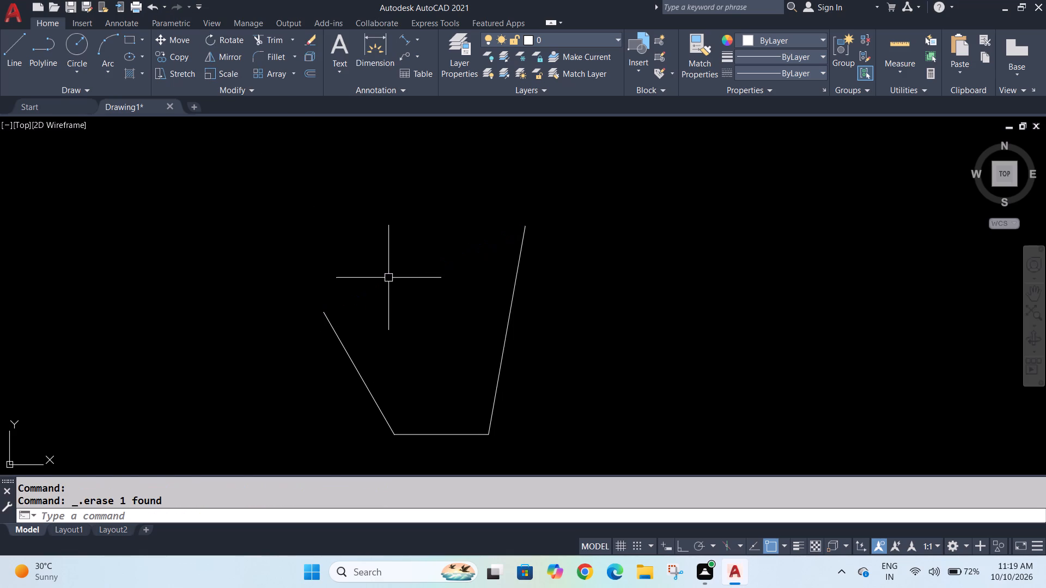
left_click(347, 349)
key("Delete")
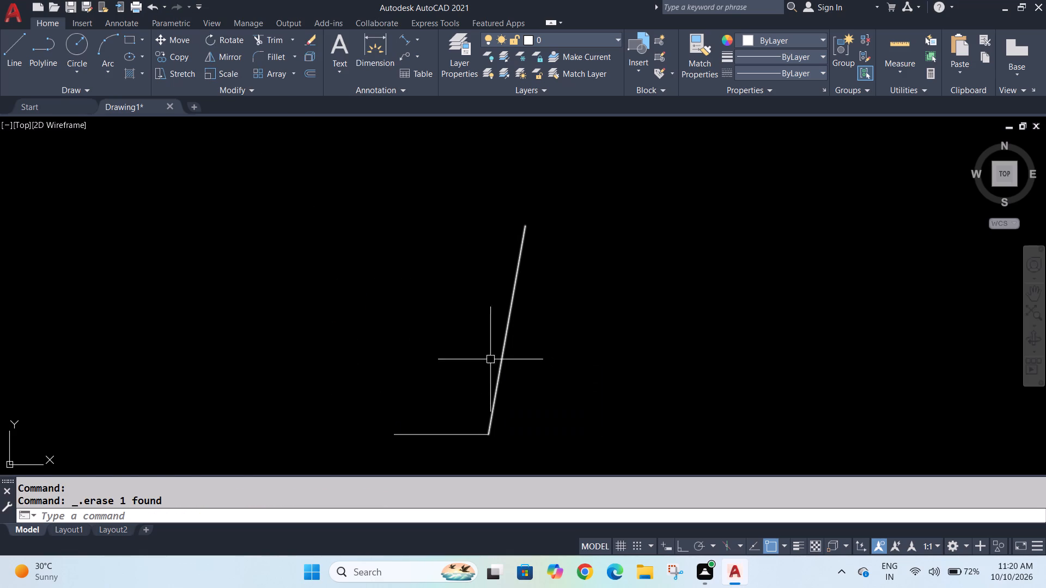
key("l")
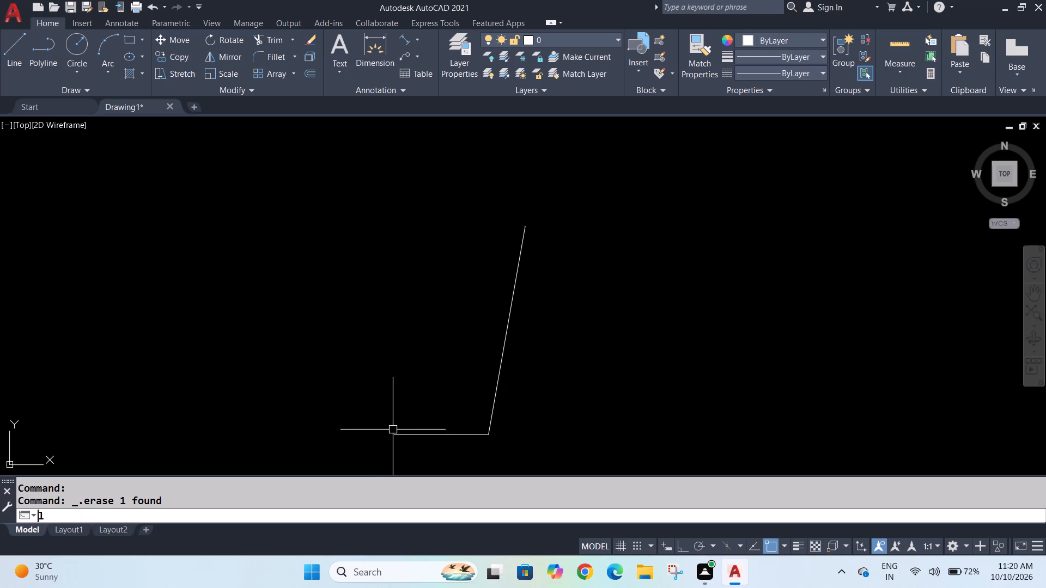
key("Return")
left_click(396, 435)
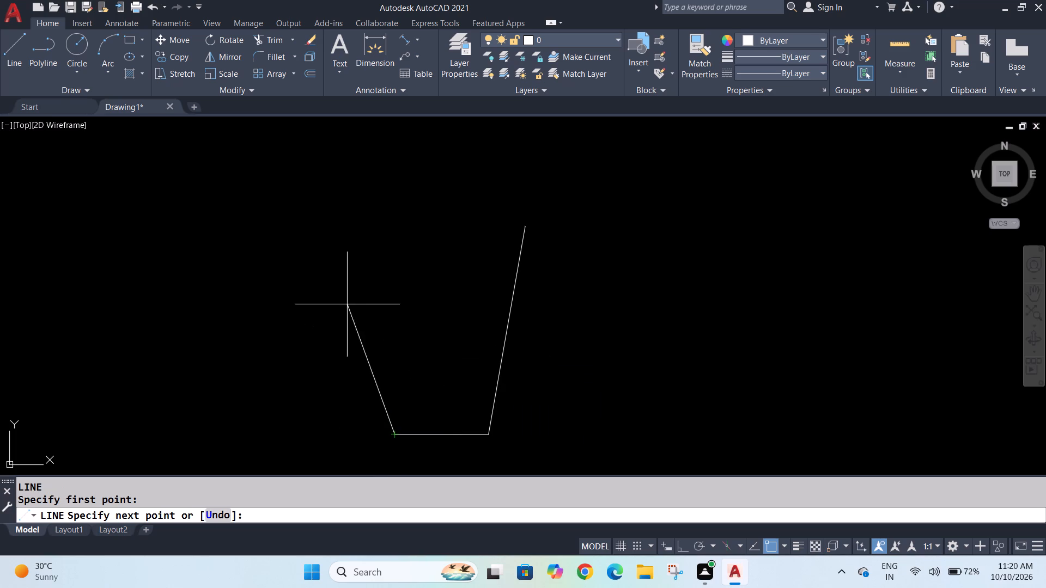
key("shift+at")
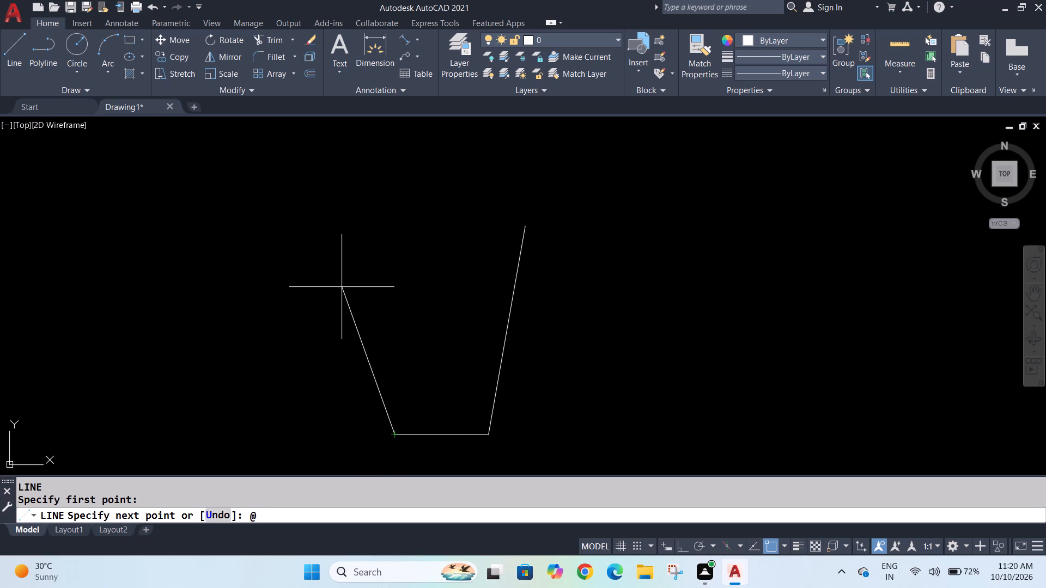
type("30'")
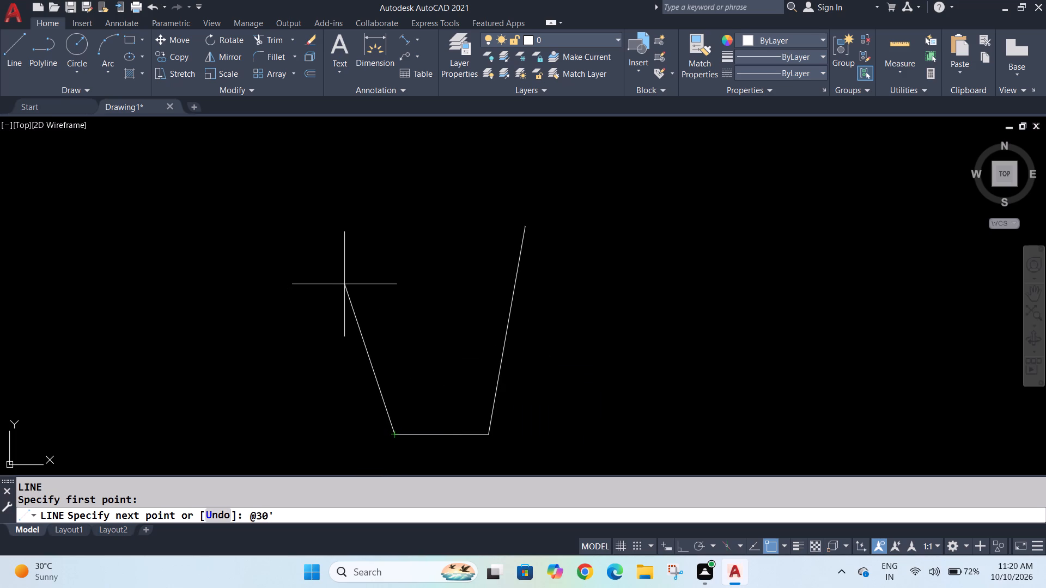
key("shift+less")
type("110")
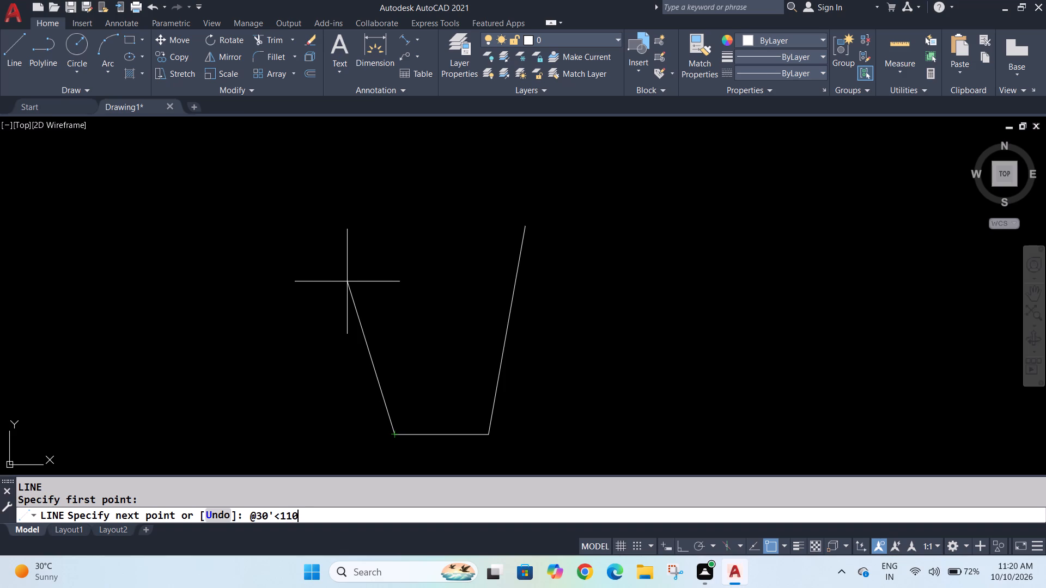
key("Return")
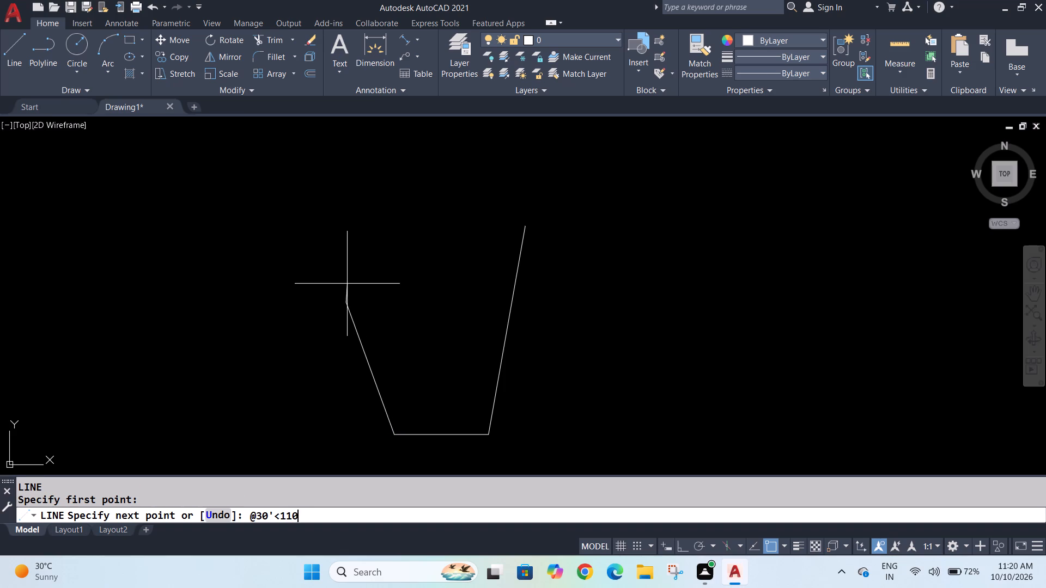
left_click(522, 226)
key("Escape")
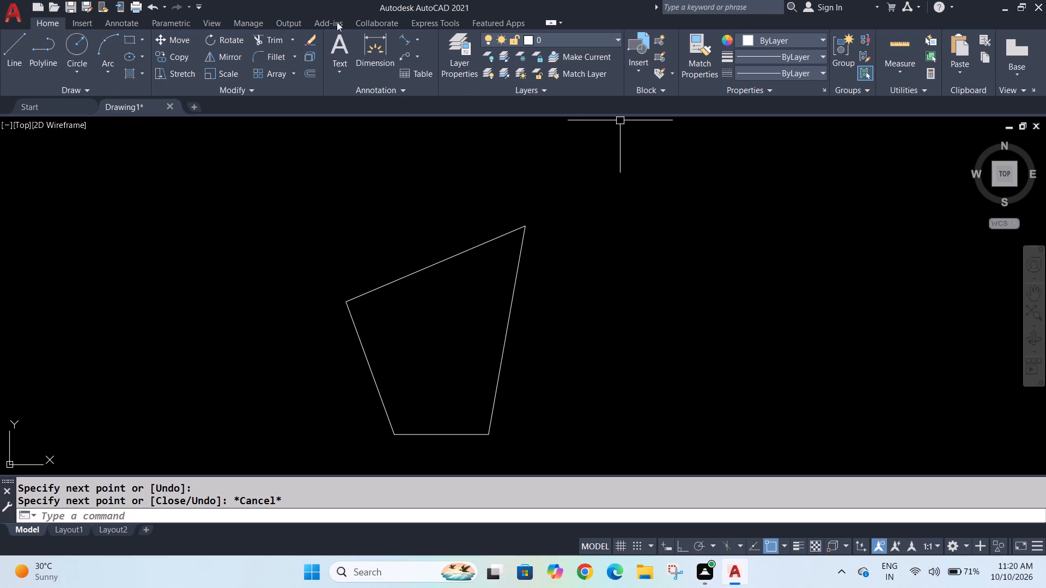
Add an aligned dimension to the sloping top line, placed just above it outside the outline.
left_click(403, 36)
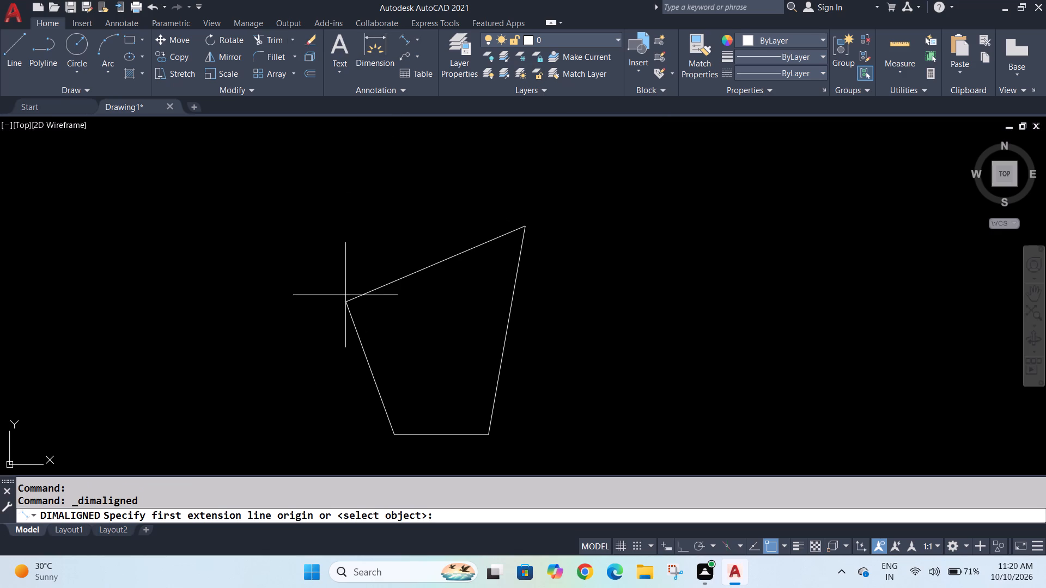
left_click(348, 301)
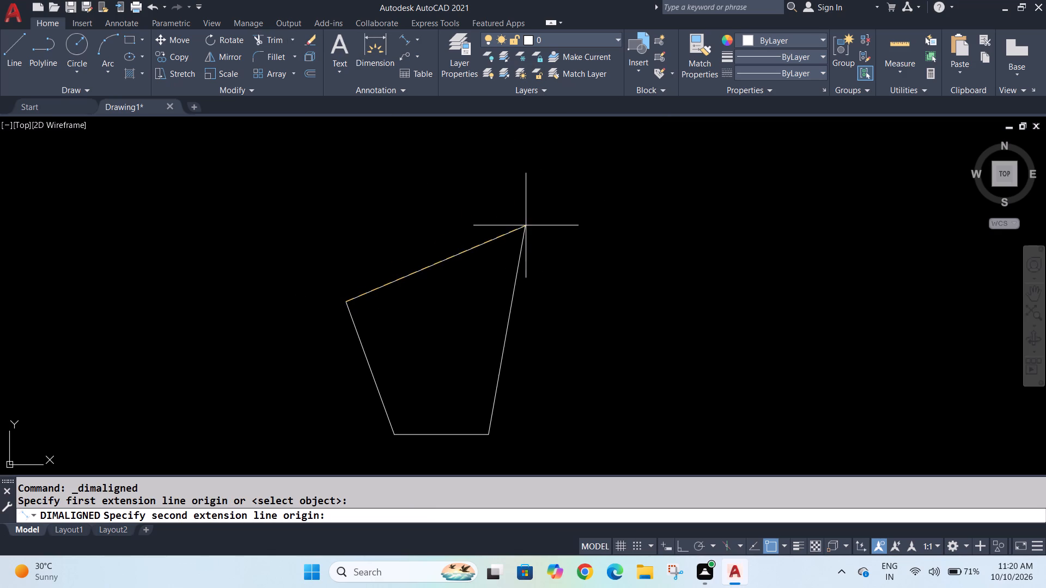
left_click(525, 225)
left_click(434, 232)
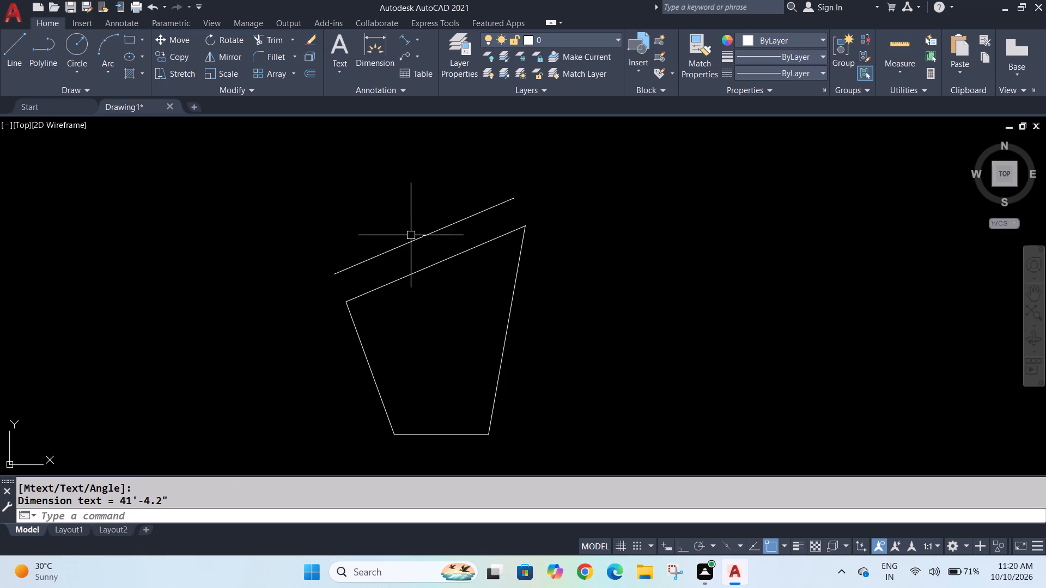
Modify the Standard dimension style to a text height of 0'-4.68" with vertical text placement Outside.
key("d")
key("Return")
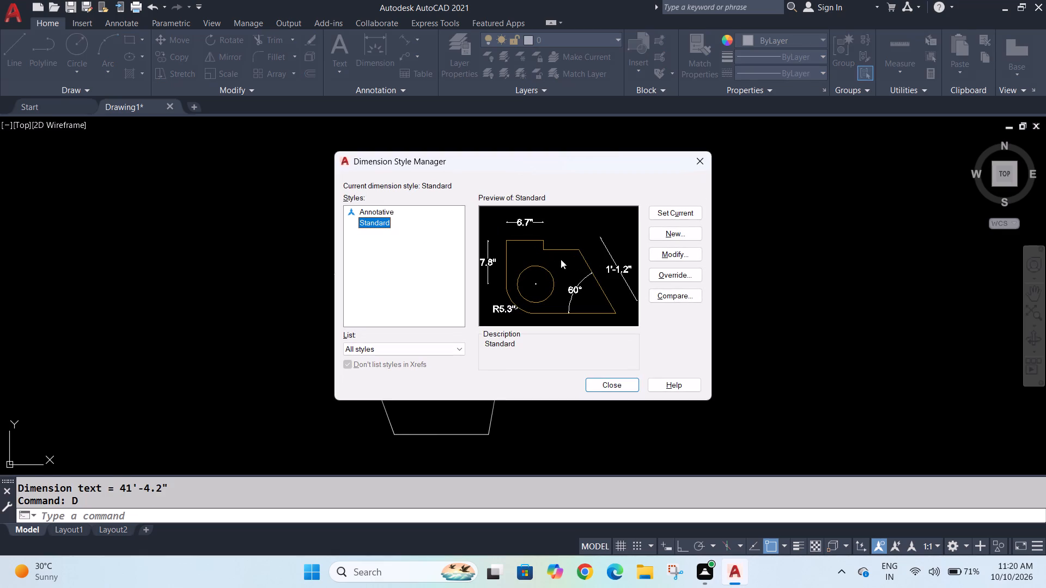
left_click(659, 256)
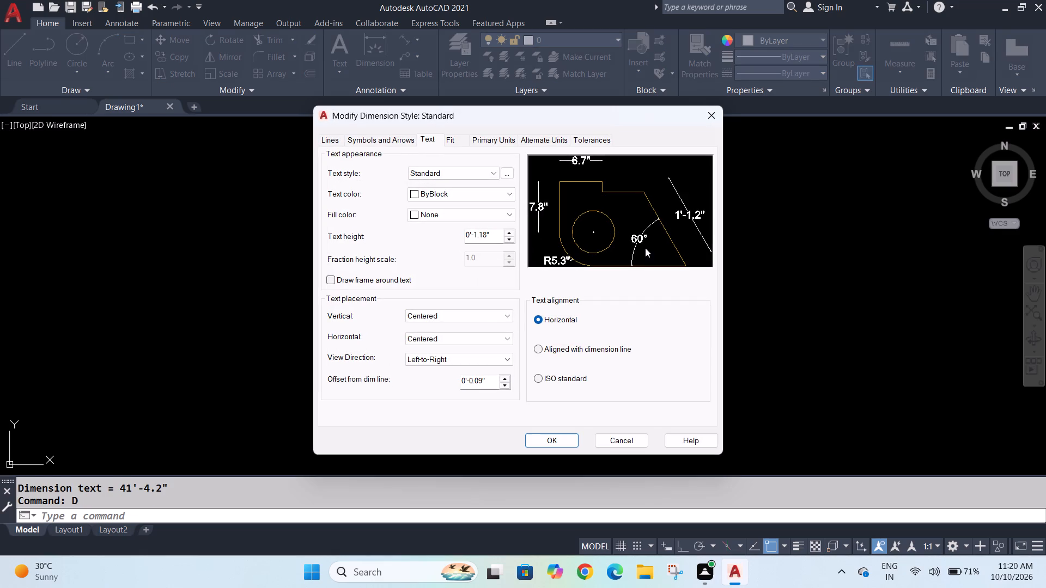
left_click(427, 140)
triple_click(509, 231)
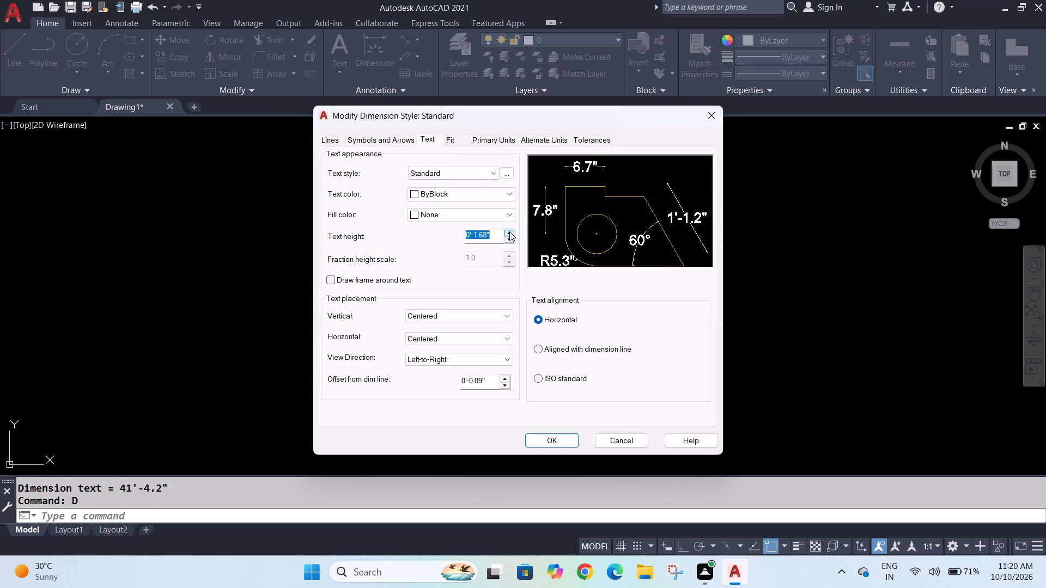
triple_click(509, 231)
left_click(509, 230)
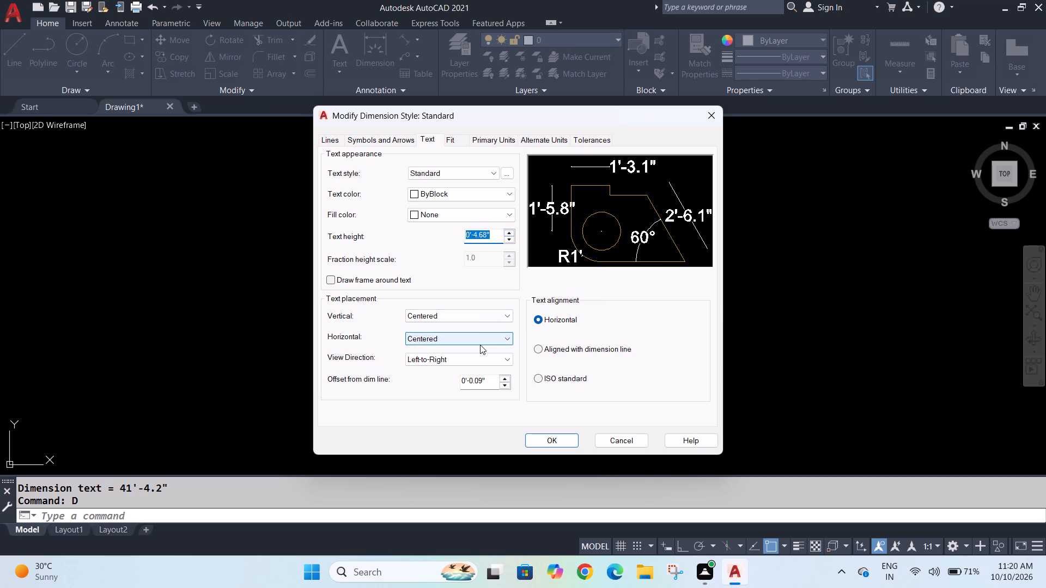
left_click(480, 345)
double_click(479, 315)
left_click(447, 345)
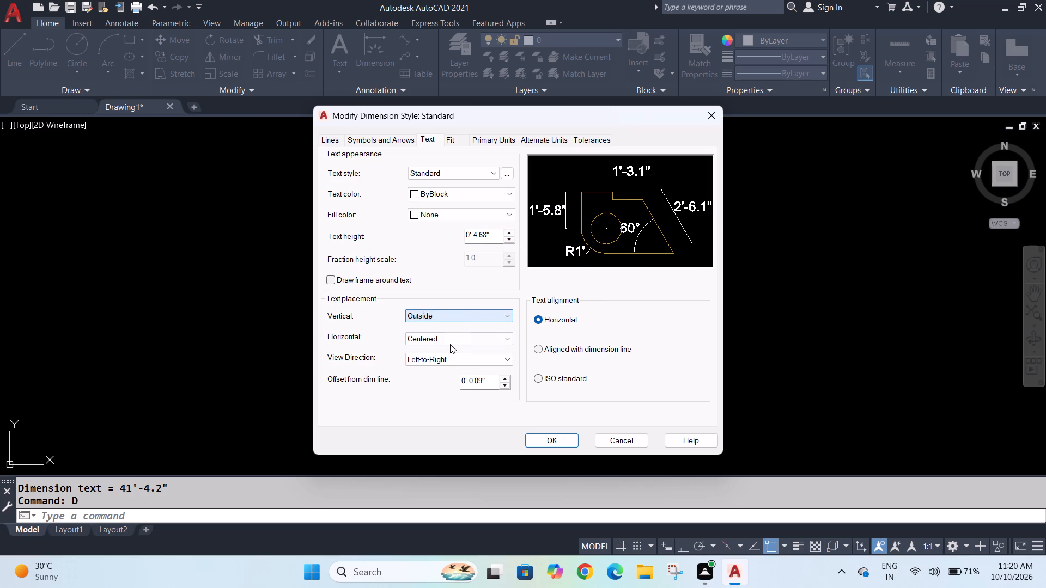
left_click(560, 439)
left_click(606, 388)
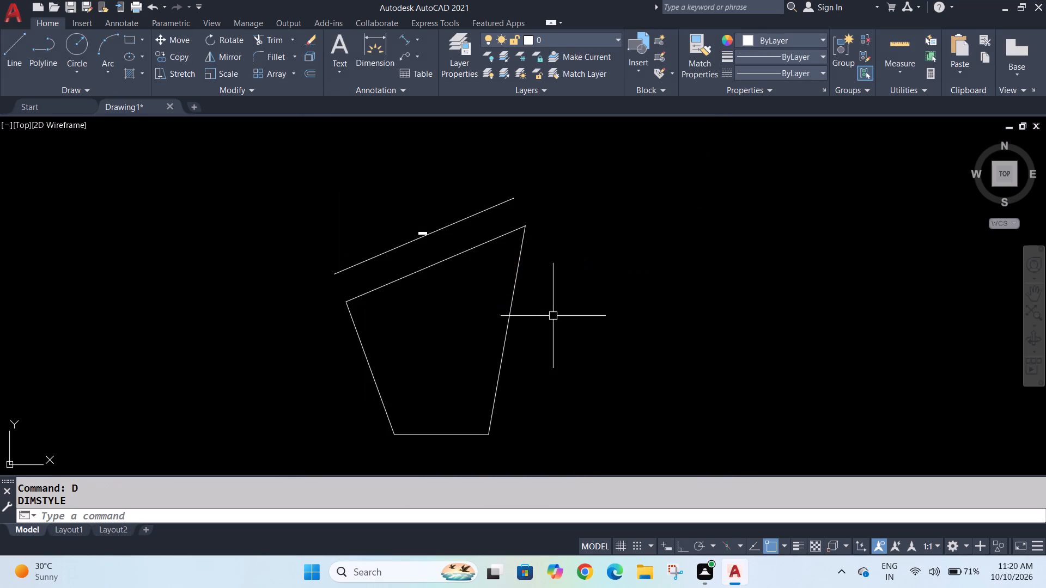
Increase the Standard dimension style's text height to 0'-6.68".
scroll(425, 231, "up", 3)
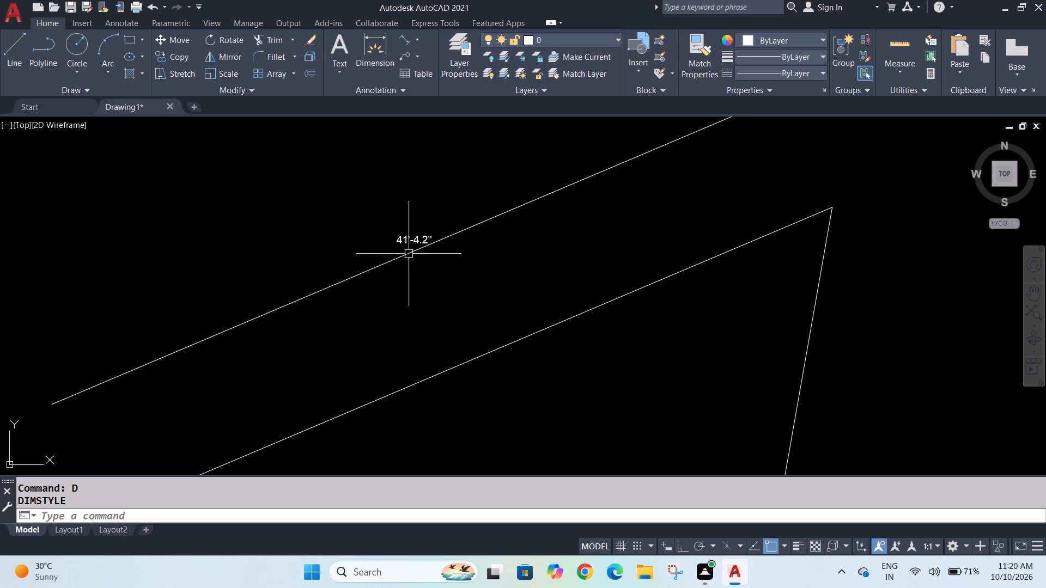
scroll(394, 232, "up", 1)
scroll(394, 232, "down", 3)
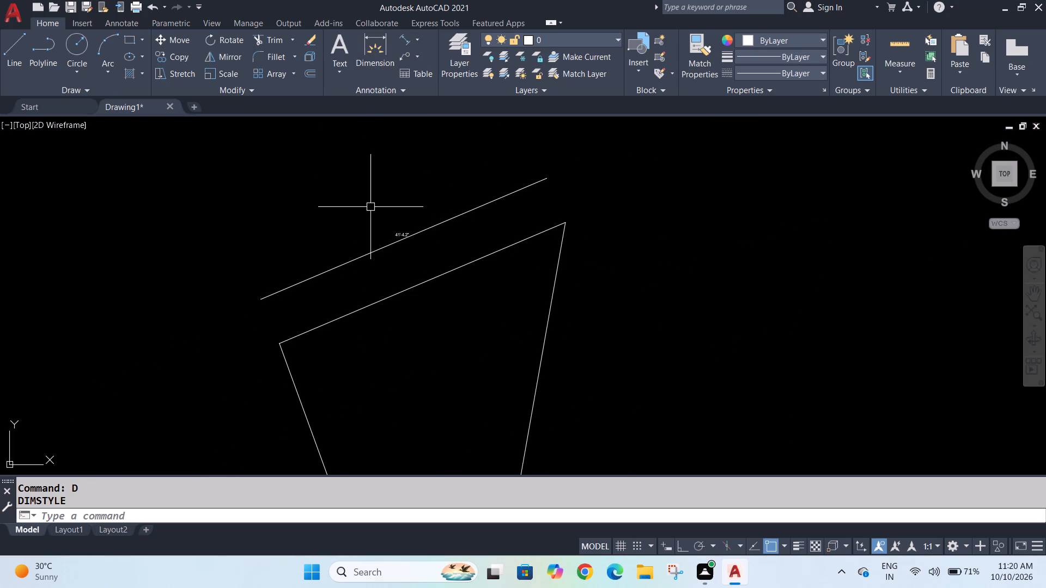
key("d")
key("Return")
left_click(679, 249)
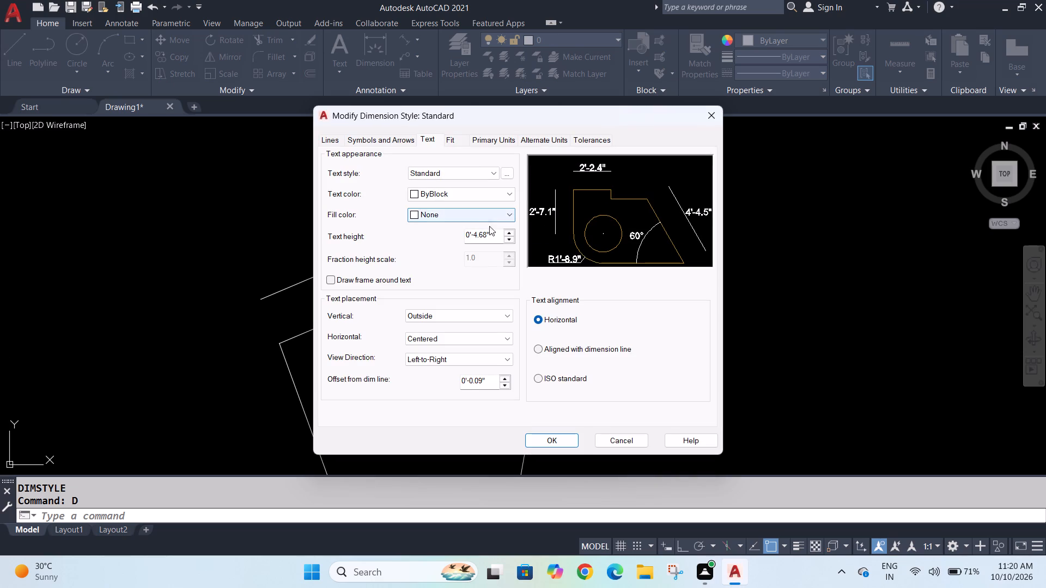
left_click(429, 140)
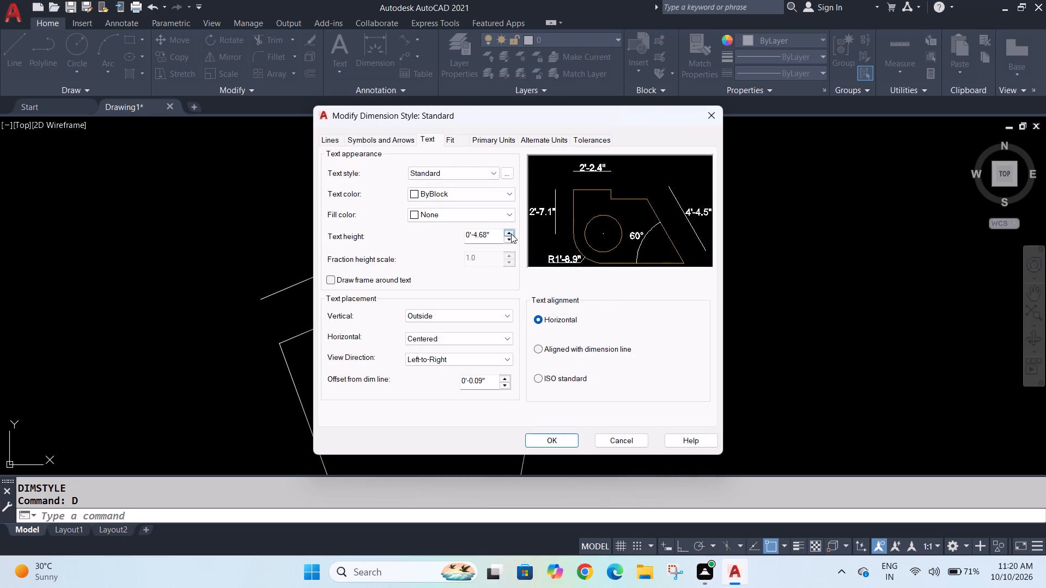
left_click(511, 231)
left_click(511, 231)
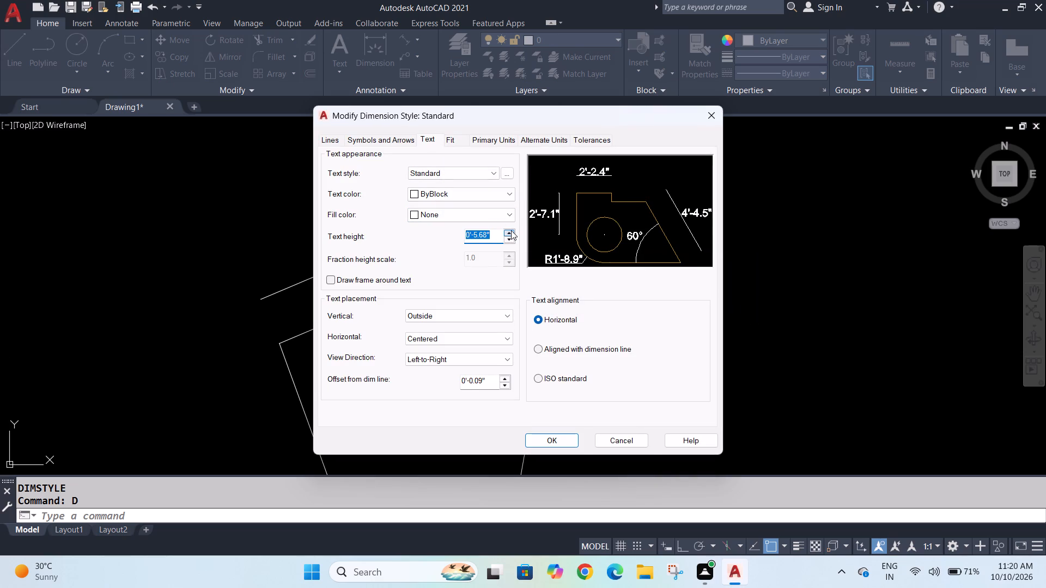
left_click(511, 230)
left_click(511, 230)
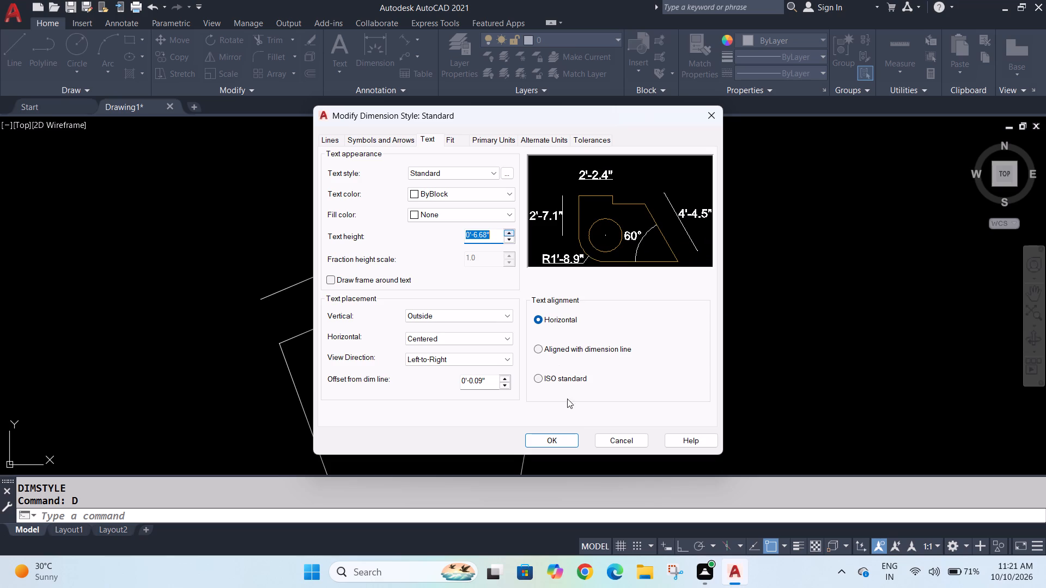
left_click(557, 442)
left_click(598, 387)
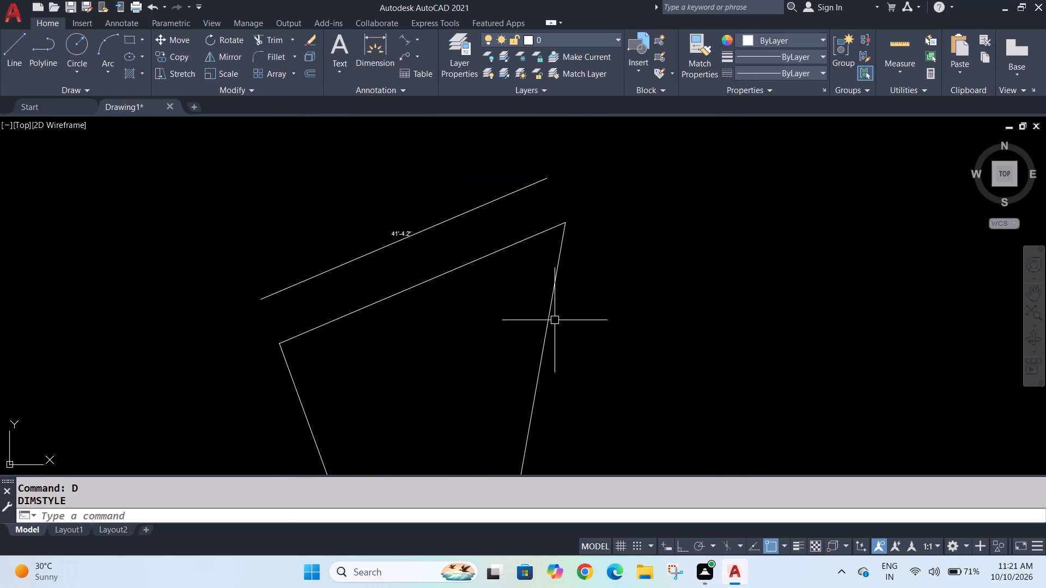
Increase the Standard dimension style's text height to 0'-11.68" and clear the dimension selection.
left_click(405, 232)
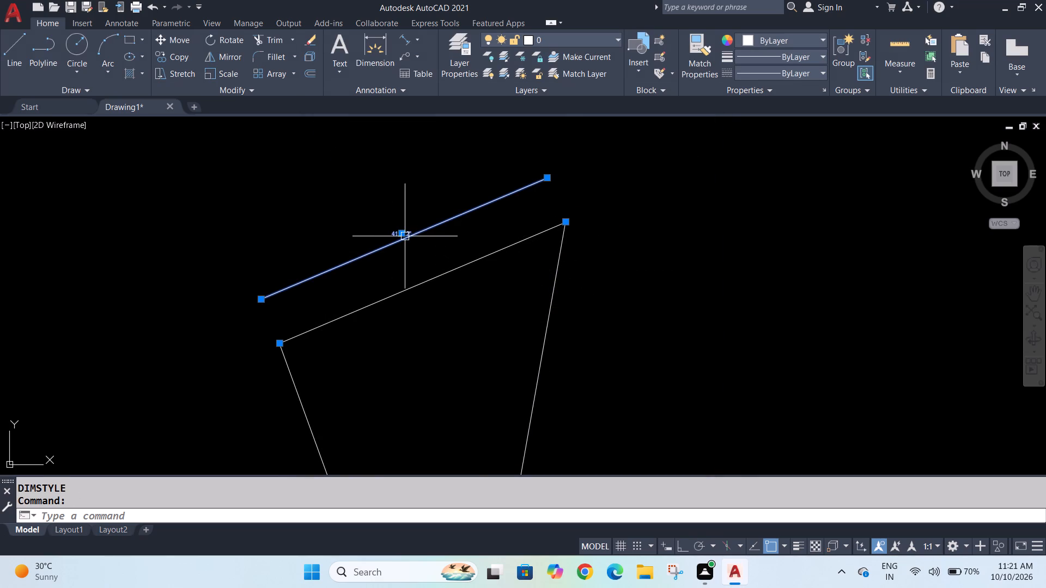
key("d")
key("Return")
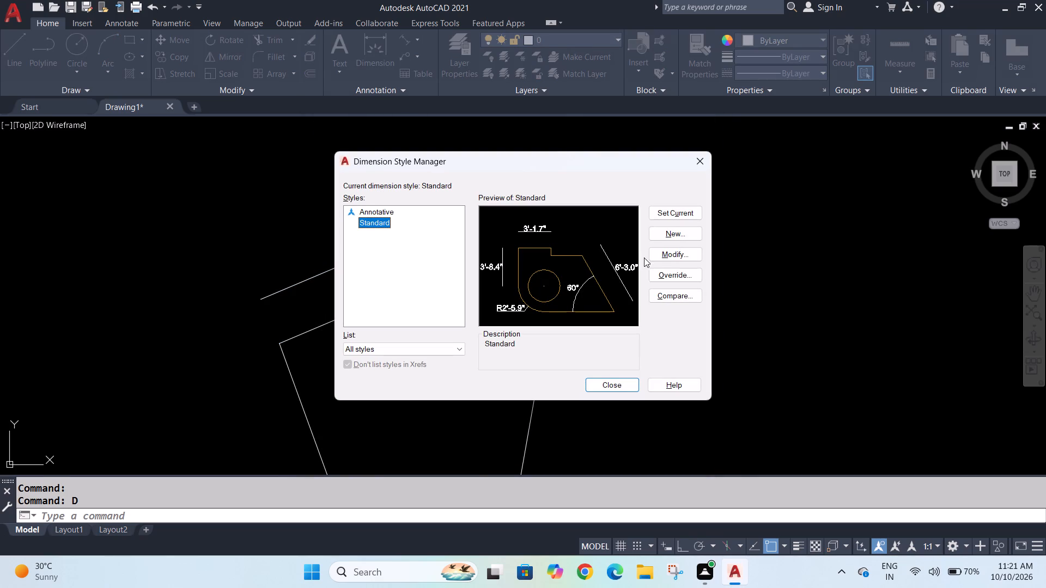
left_click(672, 252)
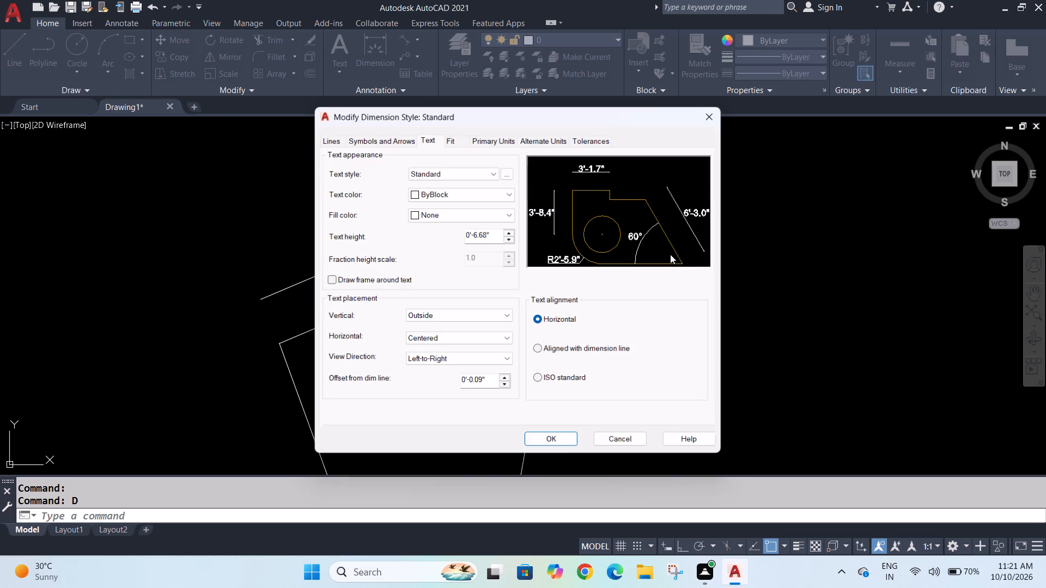
triple_click(512, 233)
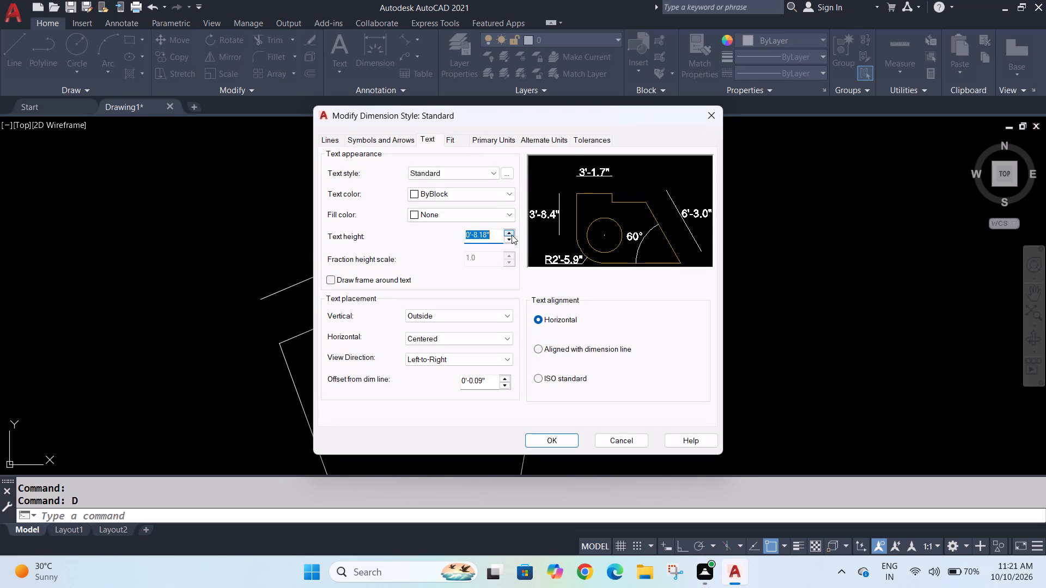
triple_click(512, 235)
triple_click(511, 236)
left_click(511, 236)
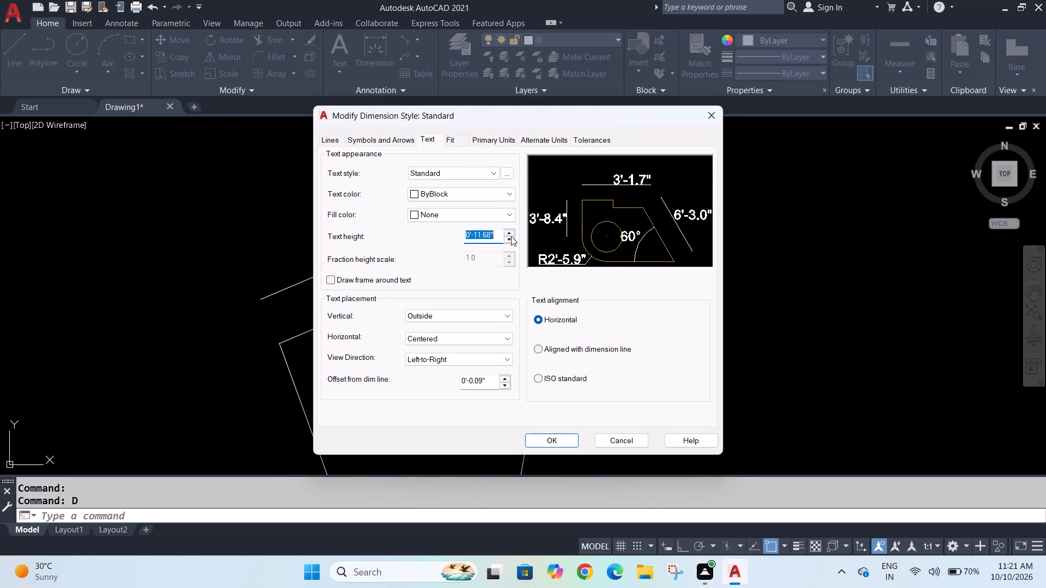
left_click(560, 440)
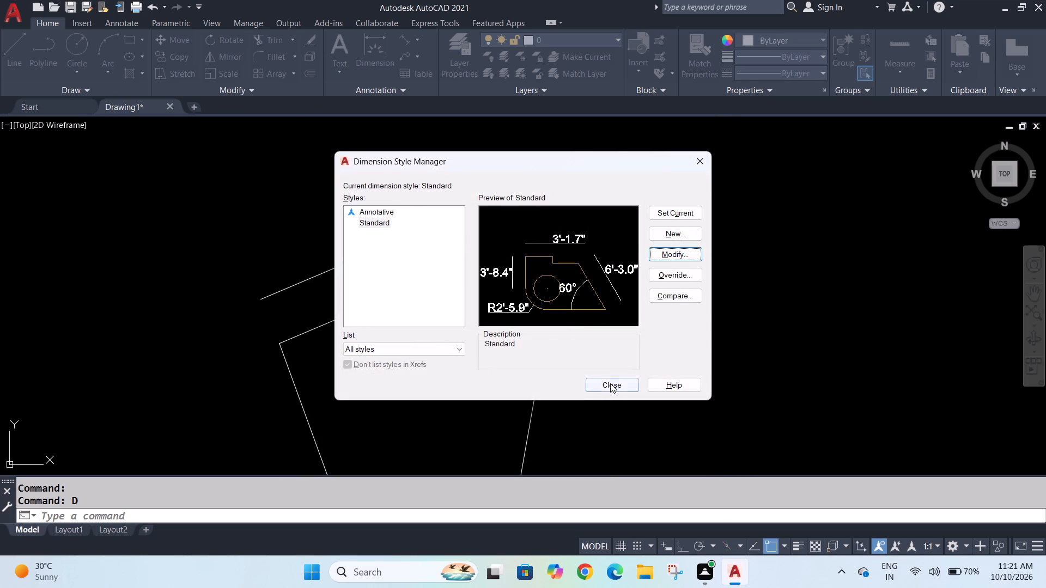
left_click(608, 386)
key("Escape")
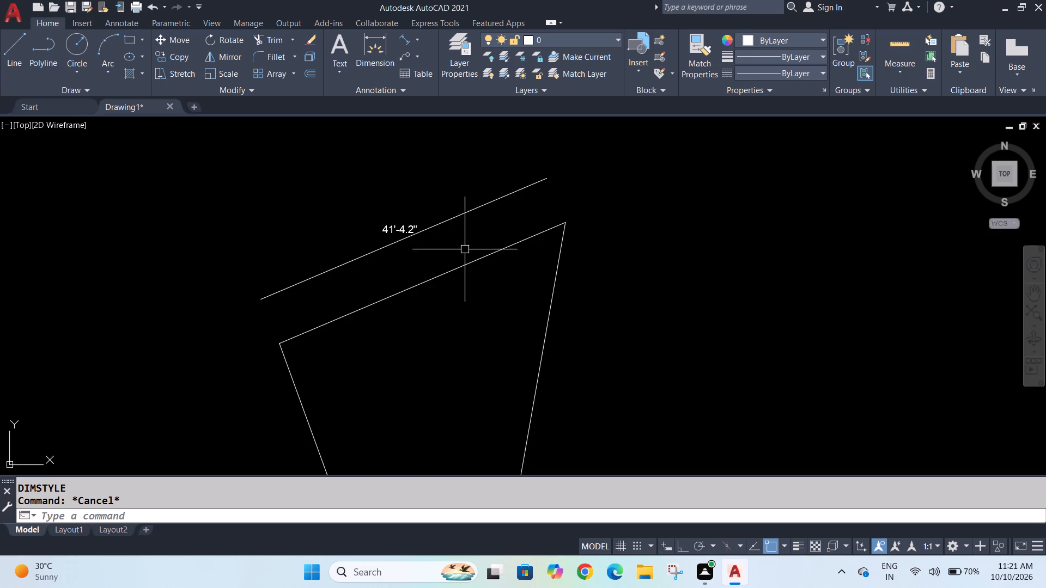
Erase the aligned dimension above the sloping top line.
scroll(483, 310, "down", 2)
scroll(465, 333, "up", 2)
middle_click(467, 333)
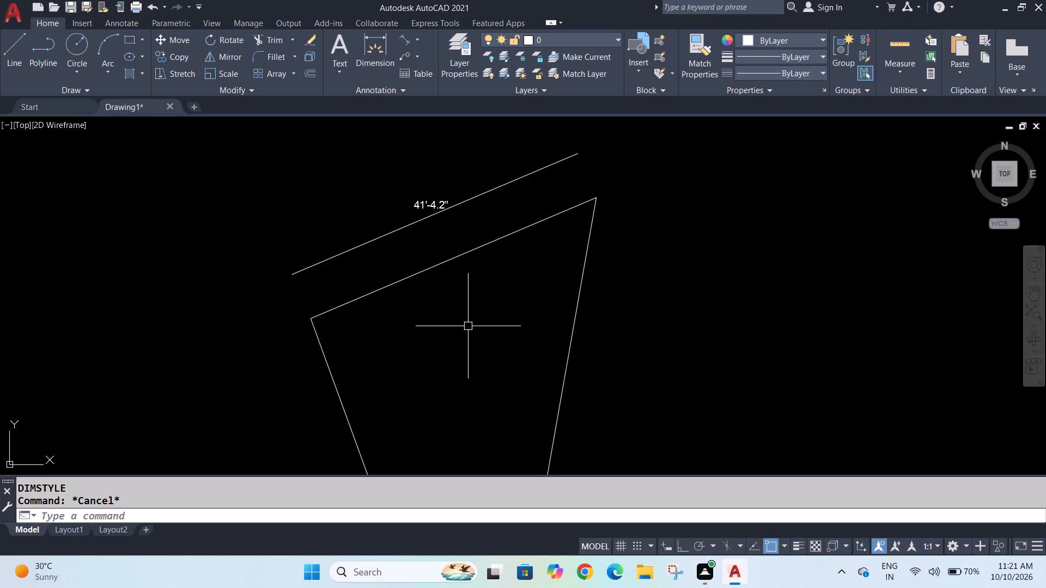
key("Escape")
key("z")
key("Return")
key("e")
key("Return")
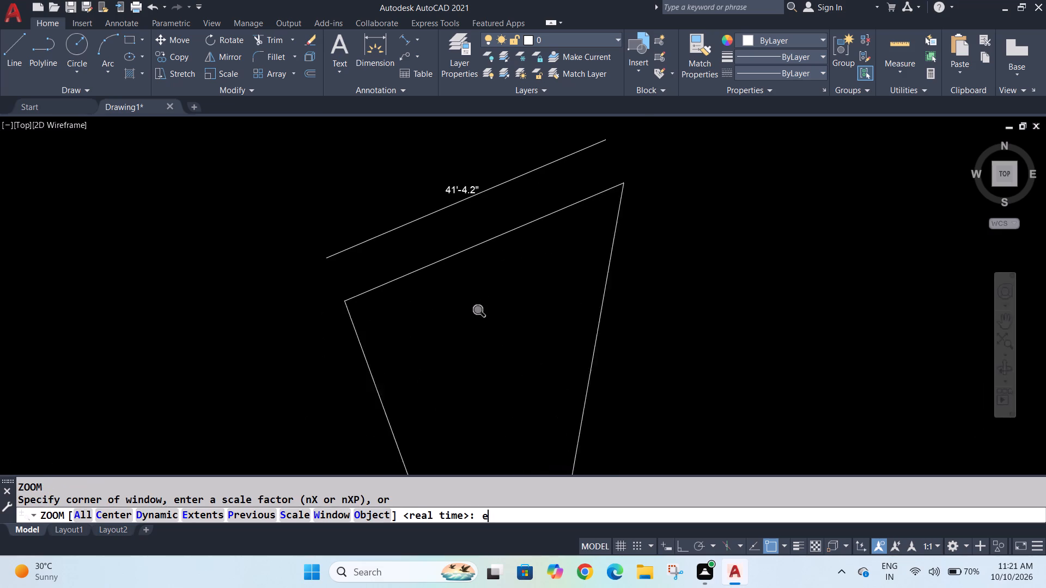
left_click(472, 189)
key("Delete")
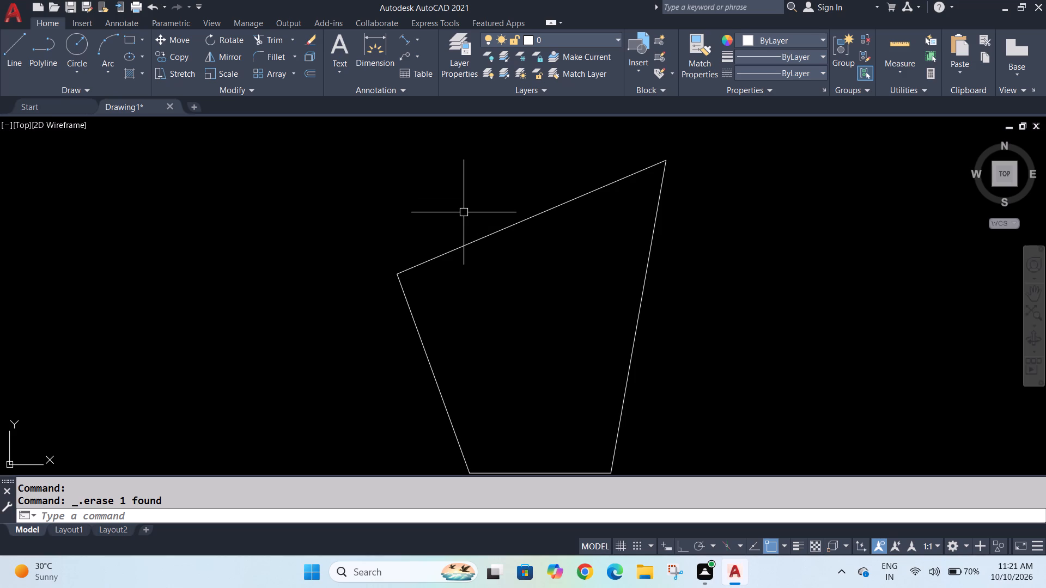
Erase the sloping top line and the 45' angled side, leaving the base and the 30' side.
scroll(599, 210, "down", 1)
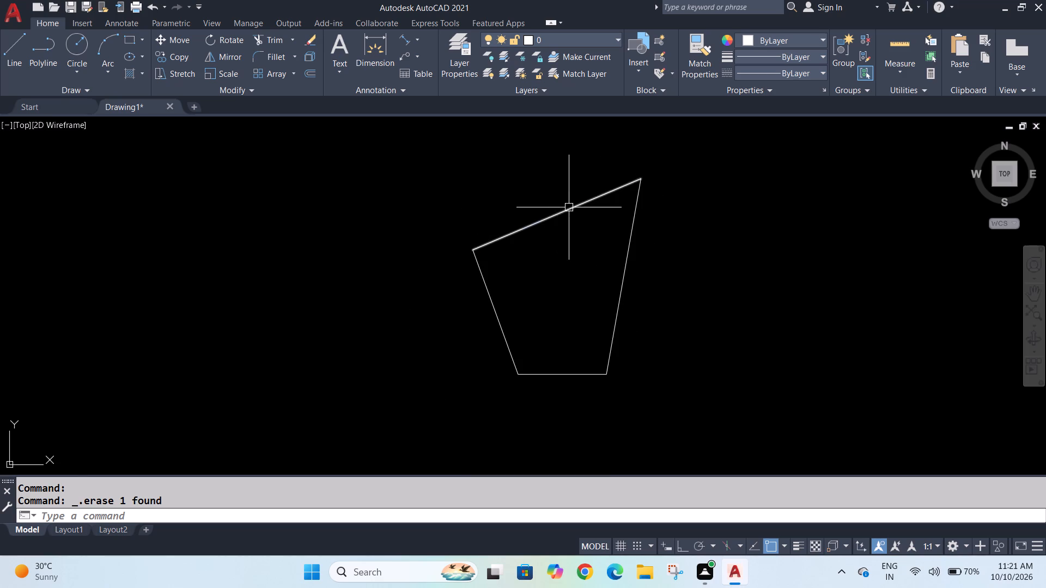
left_click(570, 207)
key("Delete")
left_click(624, 270)
key("Delete")
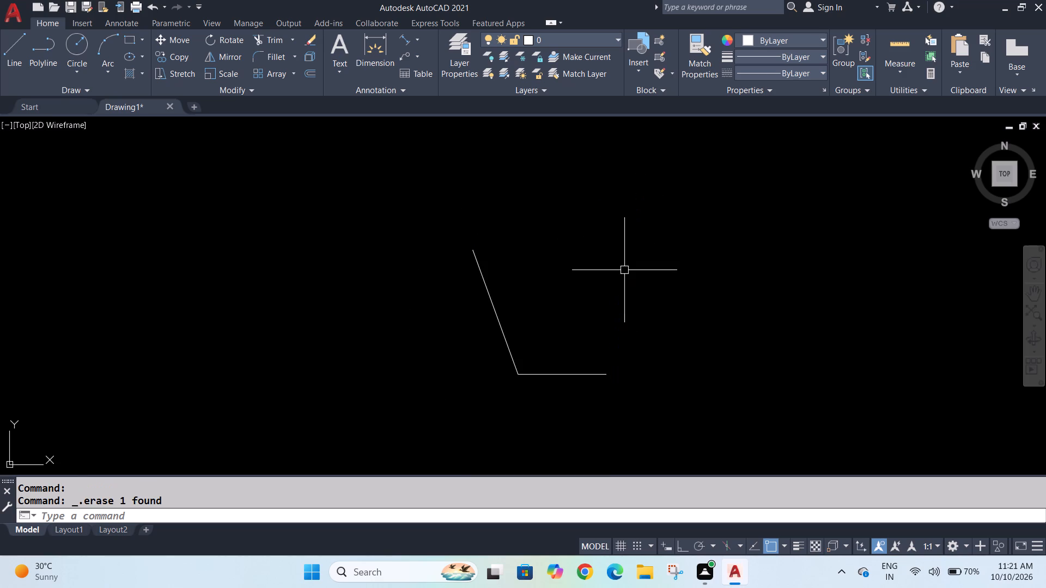
key("l")
key("Return")
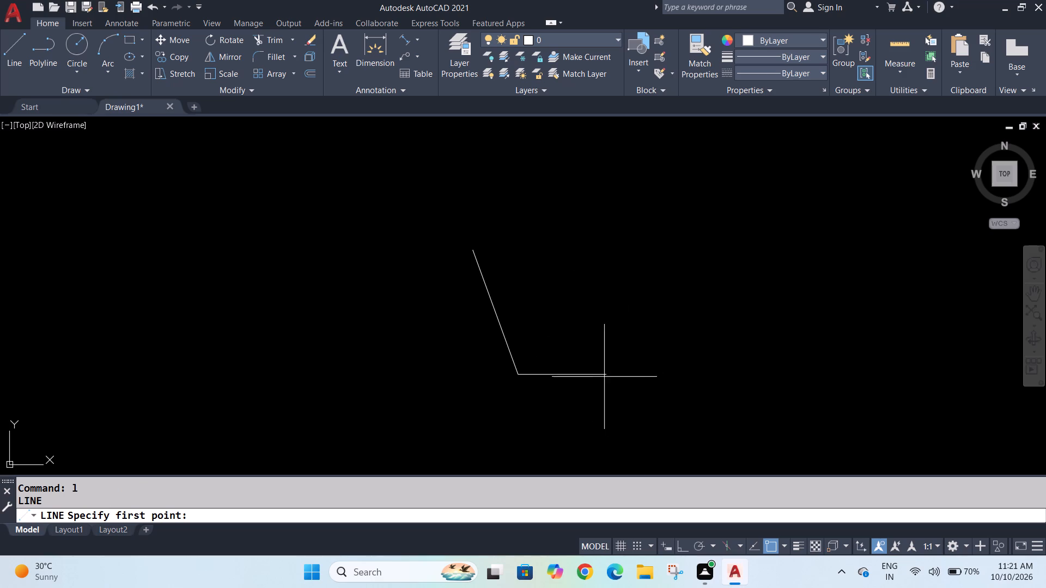
left_click(604, 377)
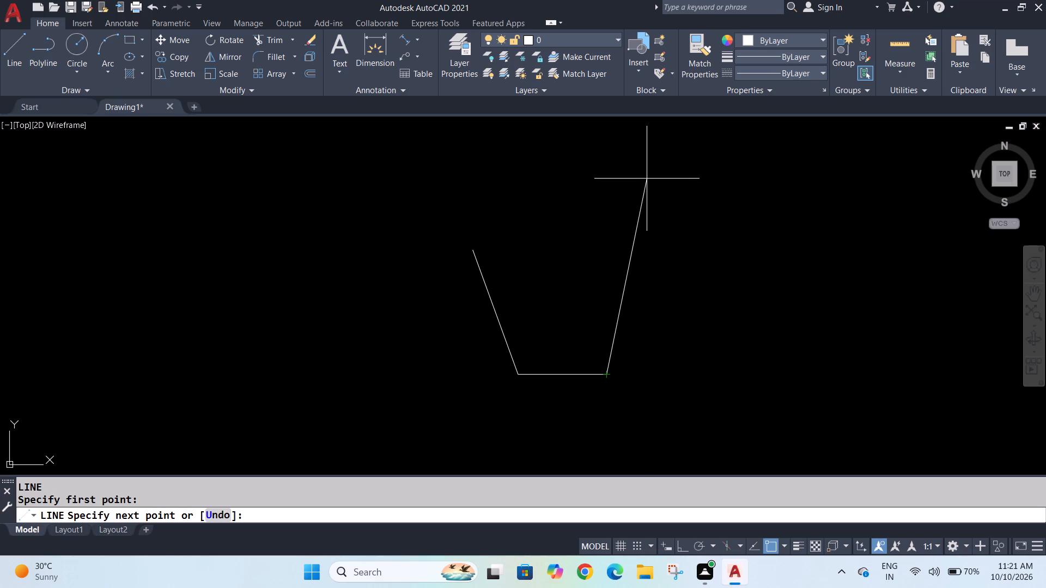
key("shift+at")
type("45")
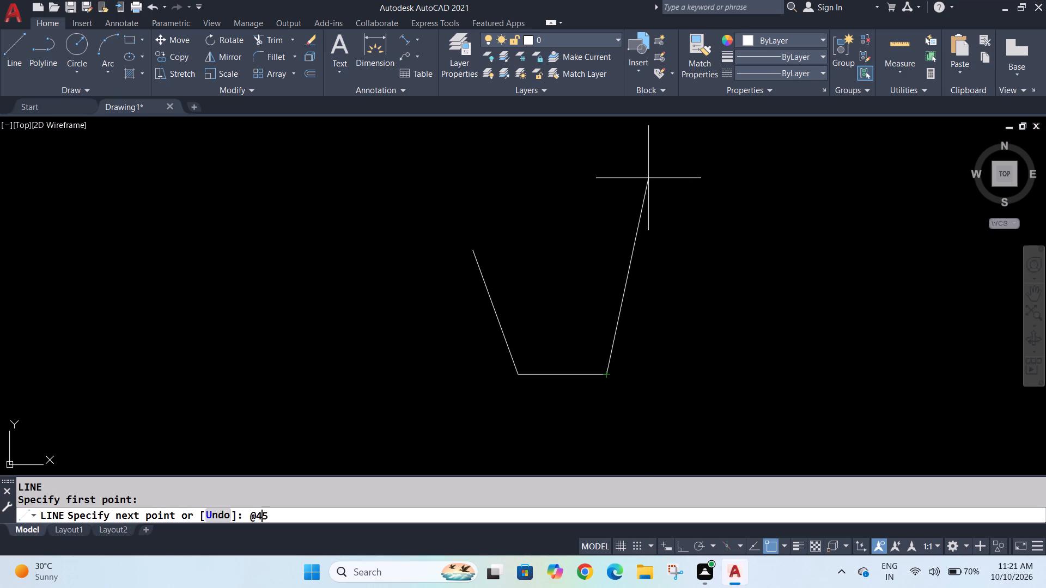
key("shift+less")
type("80")
key("Left")
key("Left")
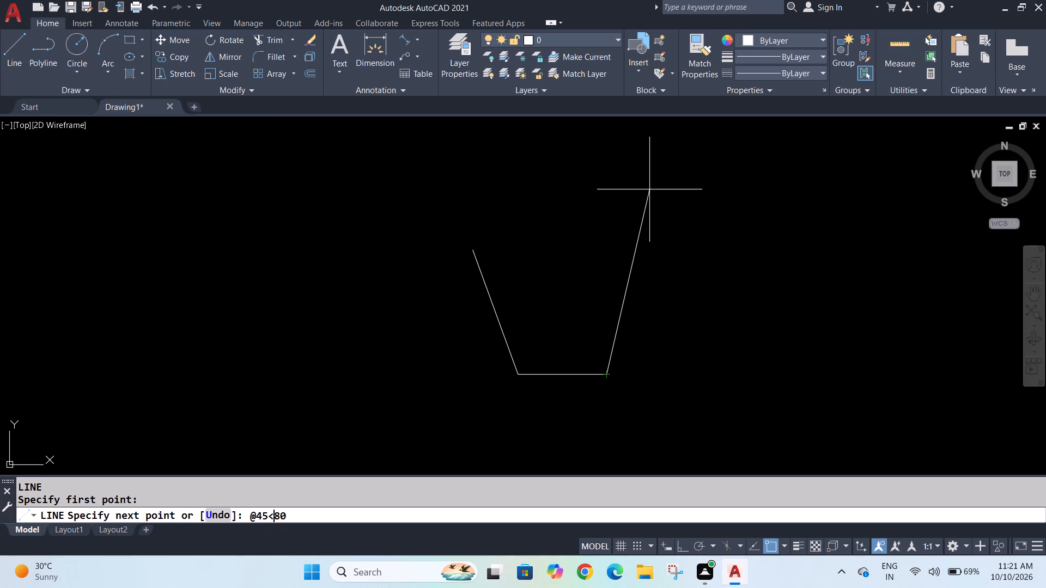
key("Left")
key("Left")
key("Right")
key("apostrophe")
key("Return")
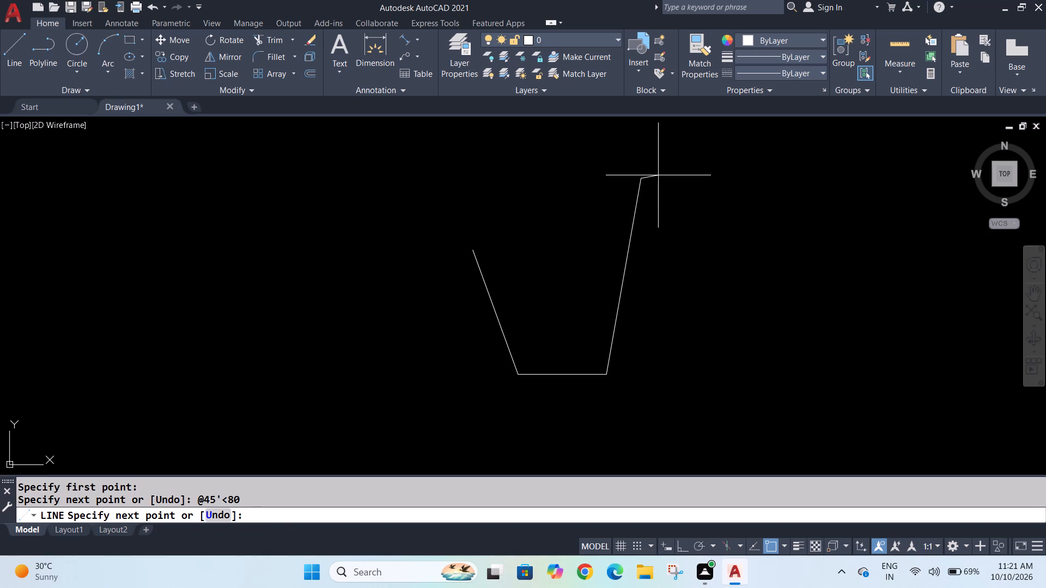
key("Escape")
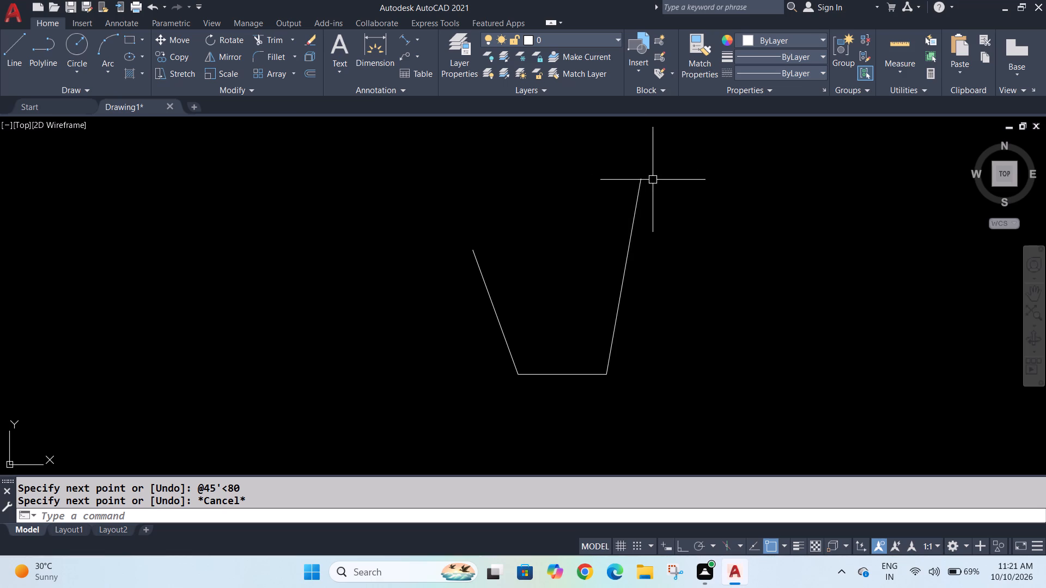
Close the outline with a line from the 45' side's upper endpoint to the 30' side's upper endpoint.
key("l")
key("Return")
left_click(641, 176)
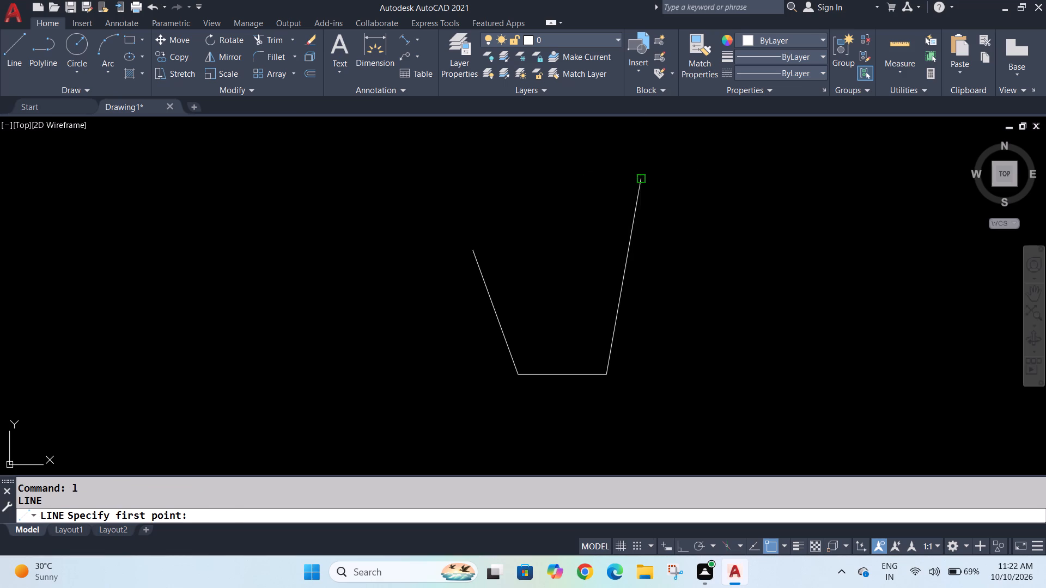
left_click(476, 249)
key("Escape")
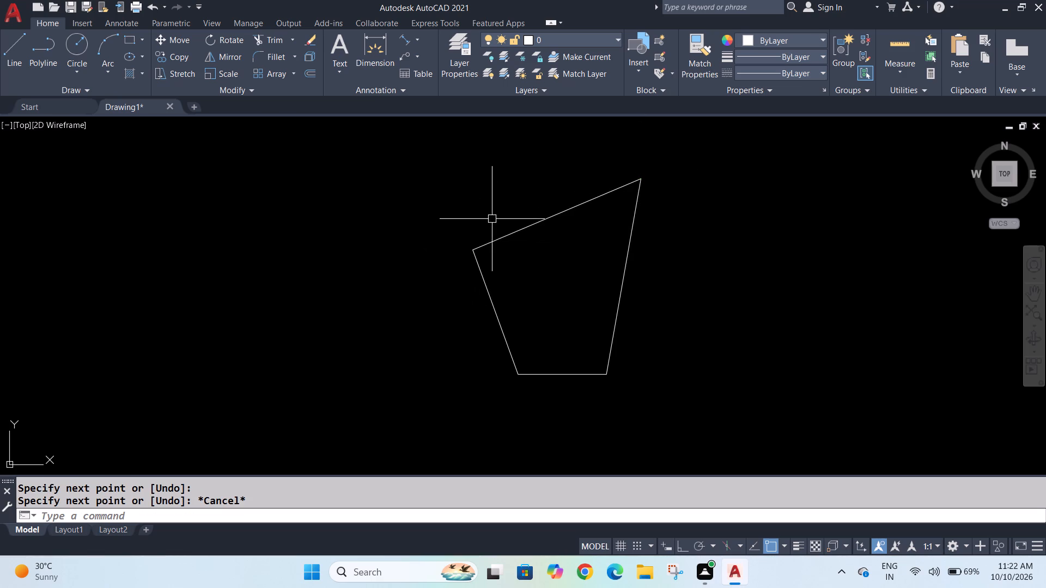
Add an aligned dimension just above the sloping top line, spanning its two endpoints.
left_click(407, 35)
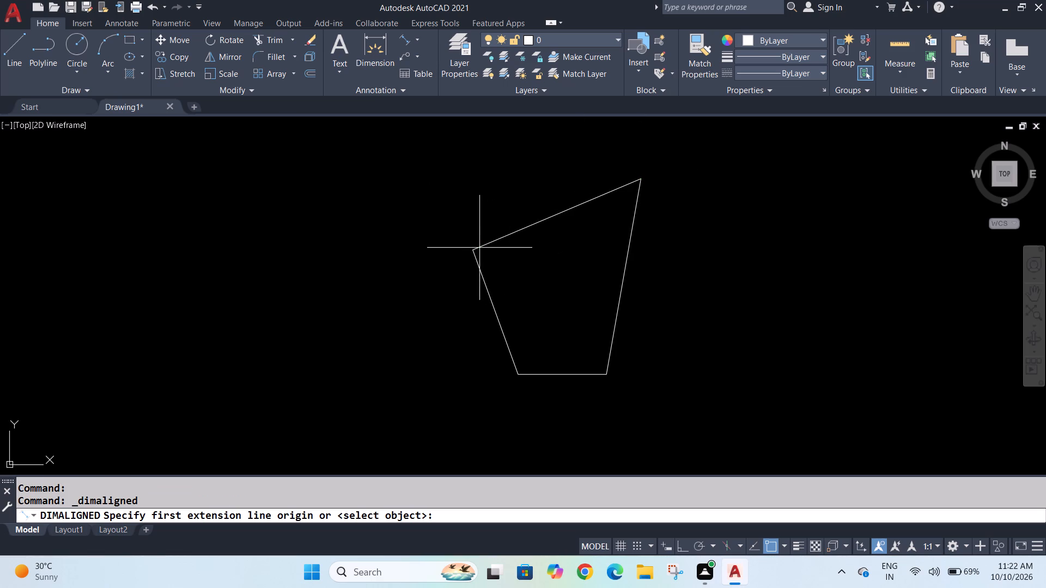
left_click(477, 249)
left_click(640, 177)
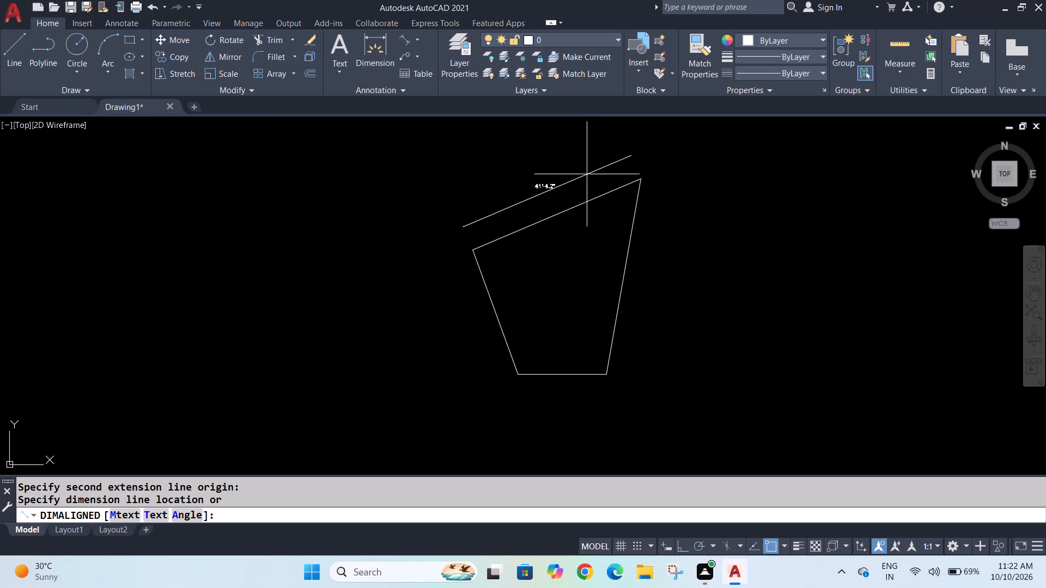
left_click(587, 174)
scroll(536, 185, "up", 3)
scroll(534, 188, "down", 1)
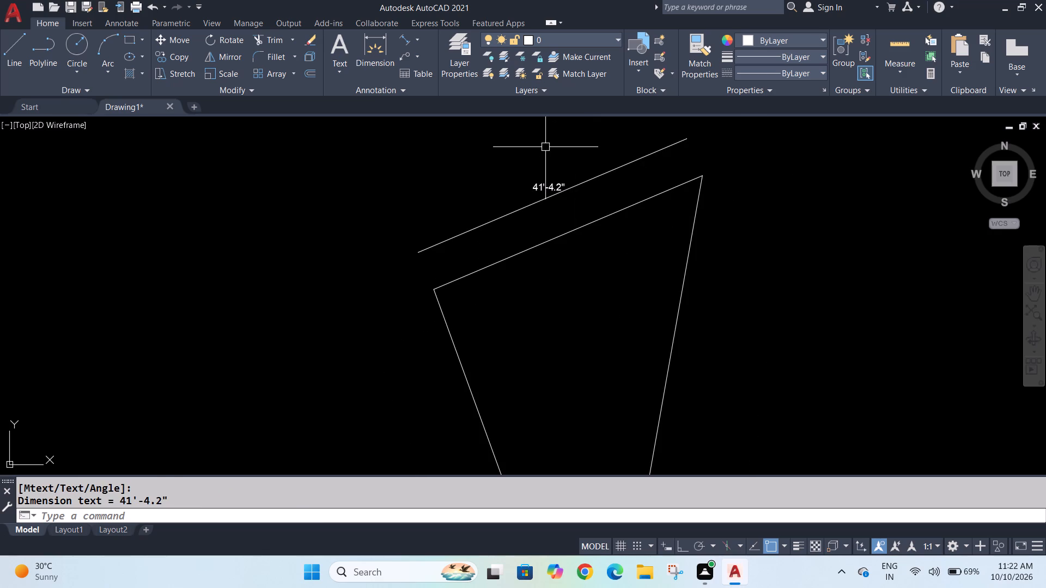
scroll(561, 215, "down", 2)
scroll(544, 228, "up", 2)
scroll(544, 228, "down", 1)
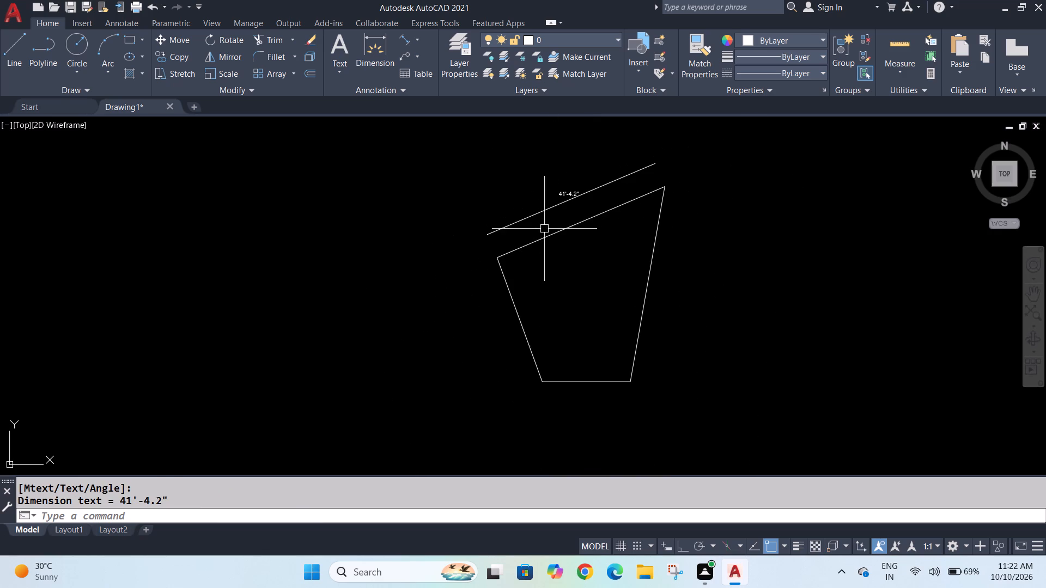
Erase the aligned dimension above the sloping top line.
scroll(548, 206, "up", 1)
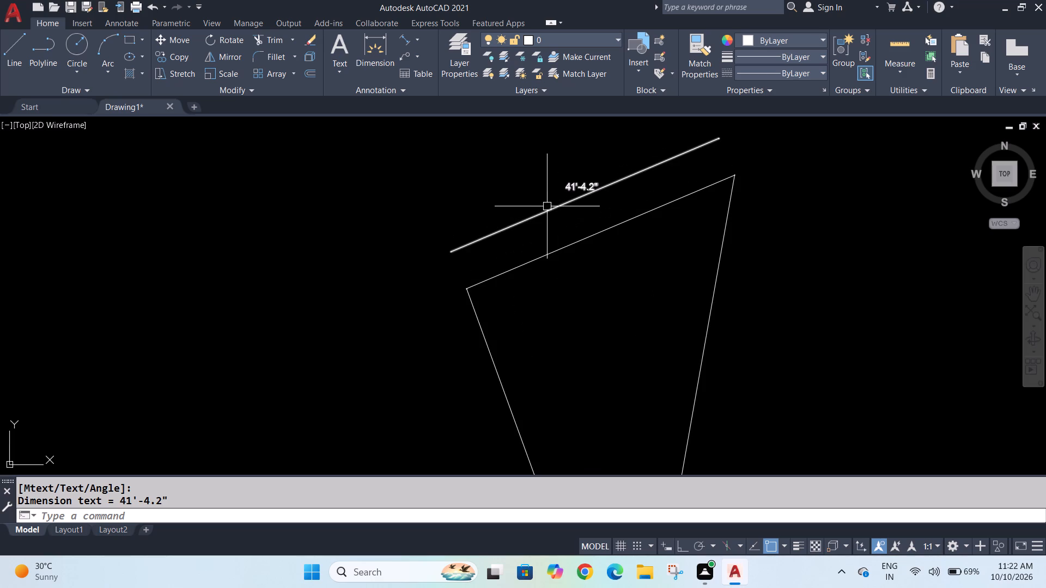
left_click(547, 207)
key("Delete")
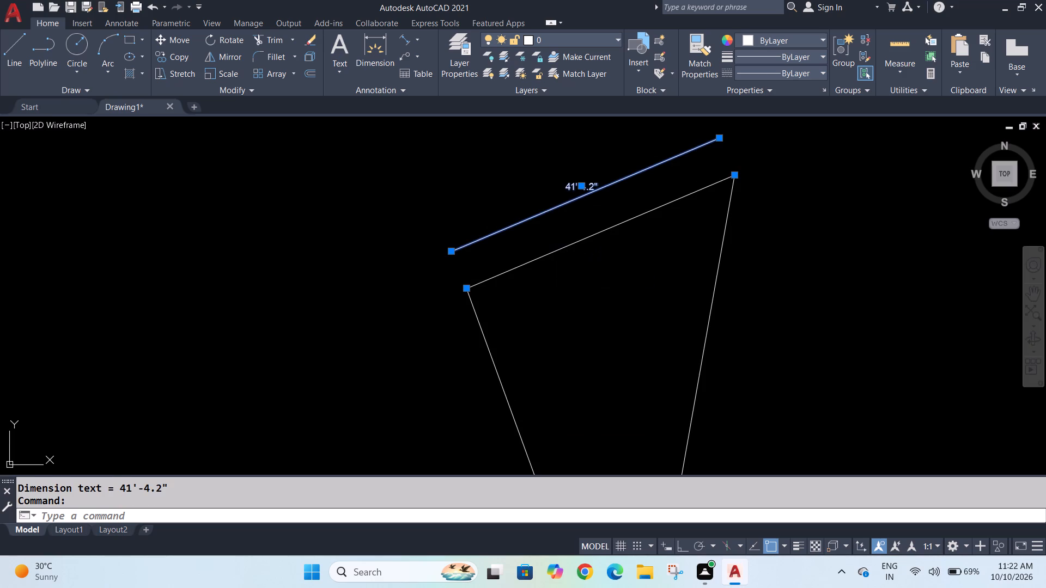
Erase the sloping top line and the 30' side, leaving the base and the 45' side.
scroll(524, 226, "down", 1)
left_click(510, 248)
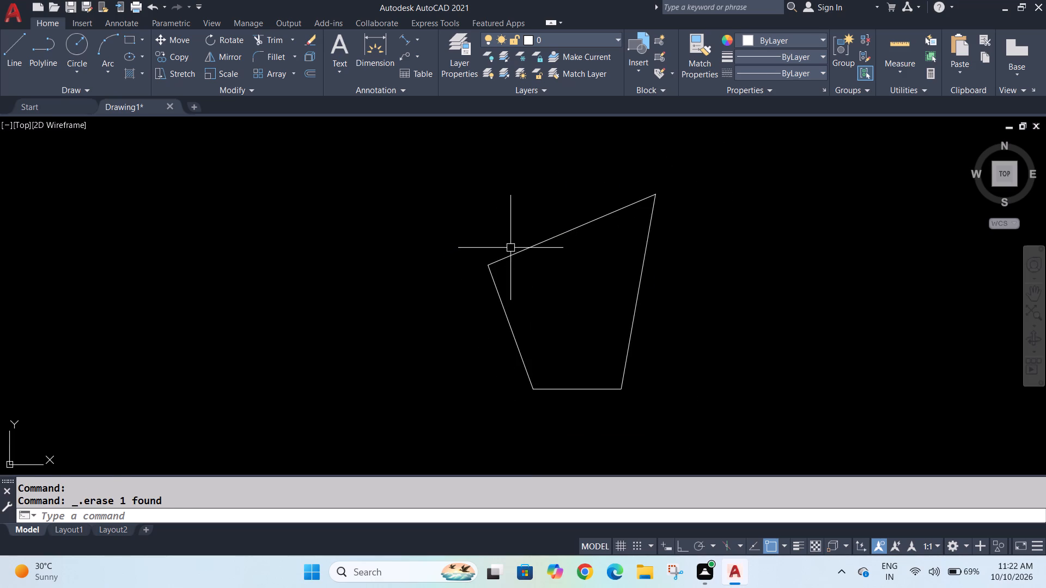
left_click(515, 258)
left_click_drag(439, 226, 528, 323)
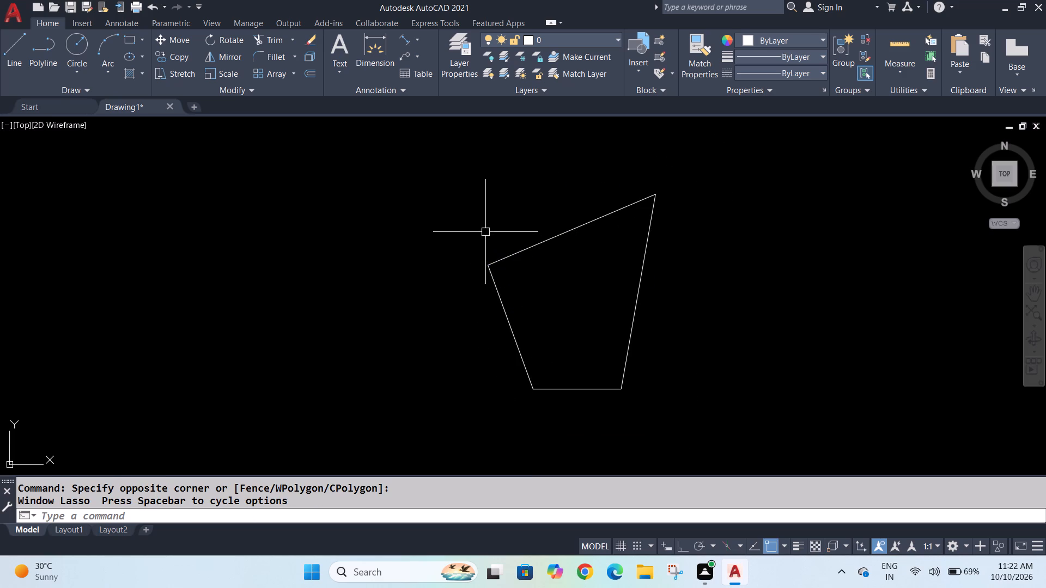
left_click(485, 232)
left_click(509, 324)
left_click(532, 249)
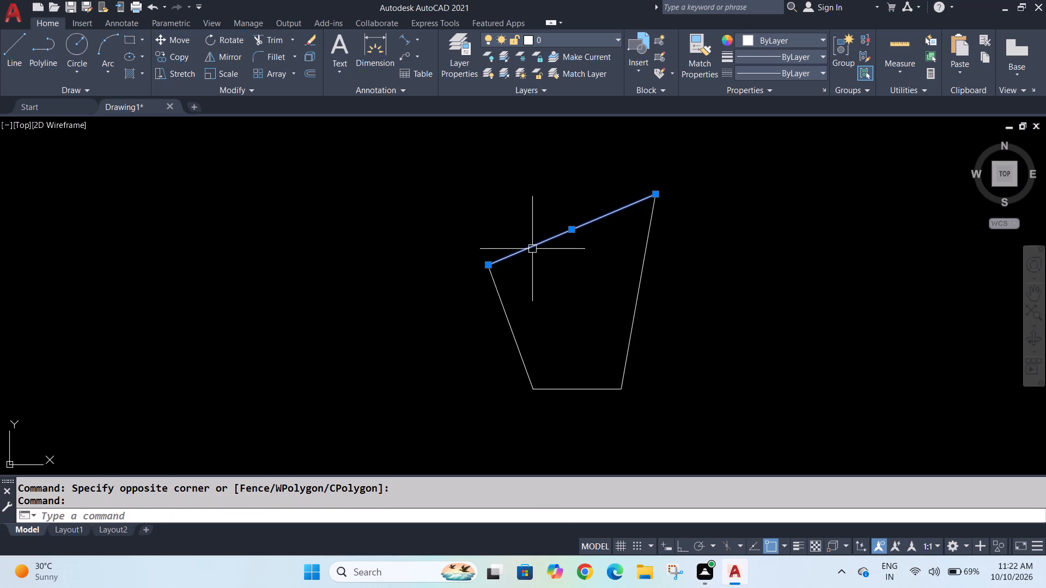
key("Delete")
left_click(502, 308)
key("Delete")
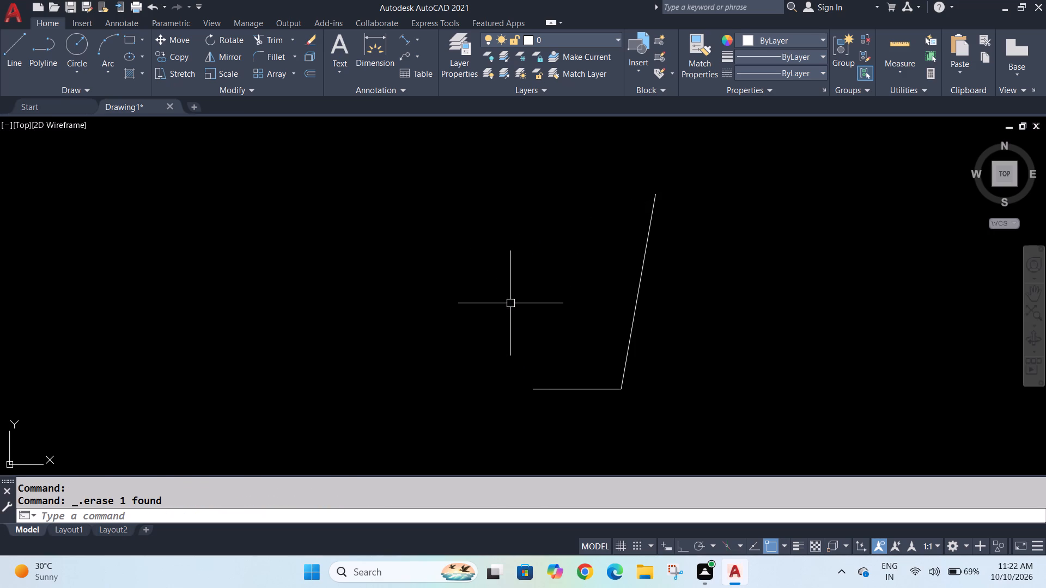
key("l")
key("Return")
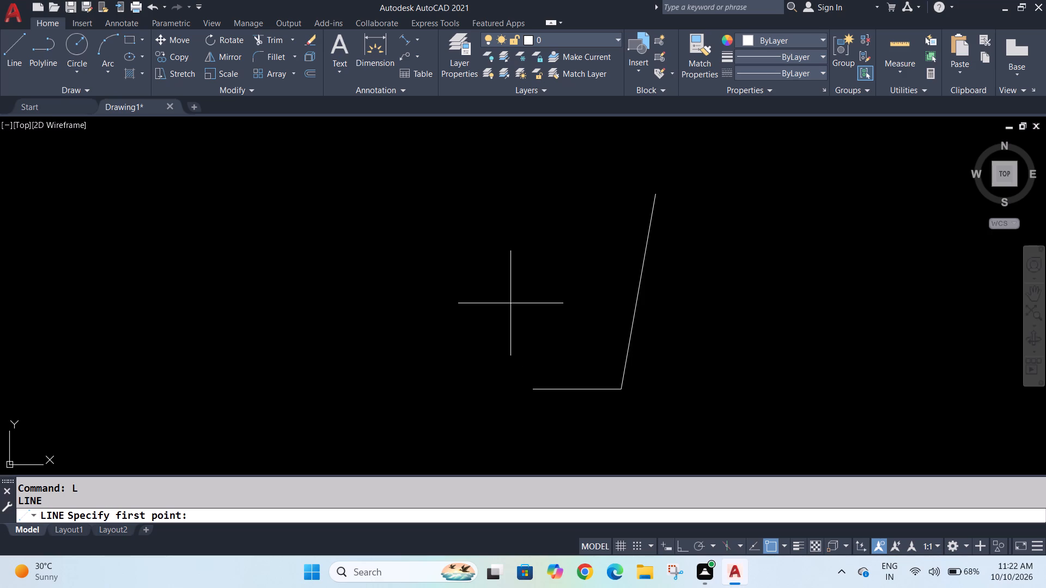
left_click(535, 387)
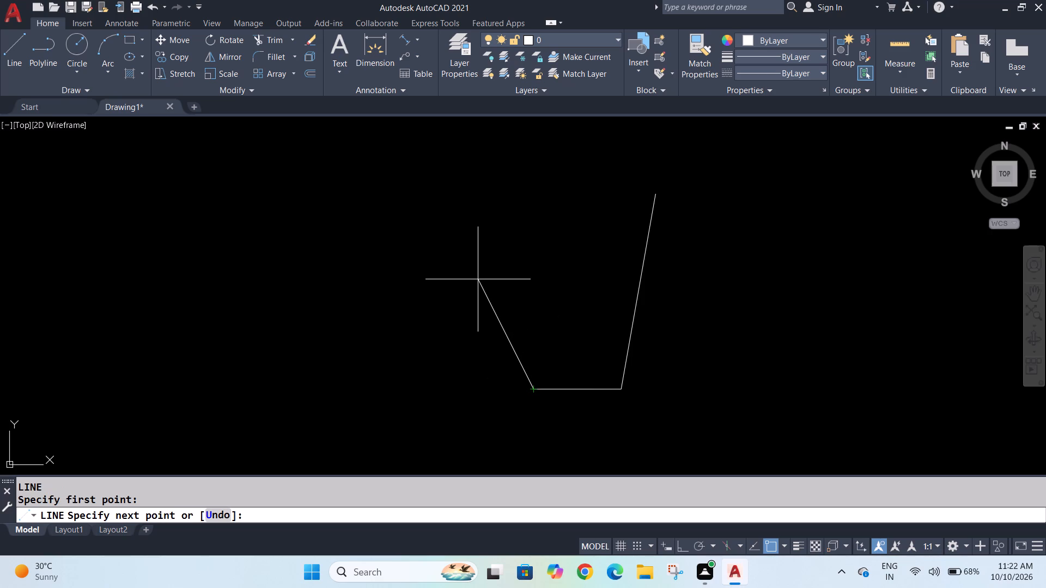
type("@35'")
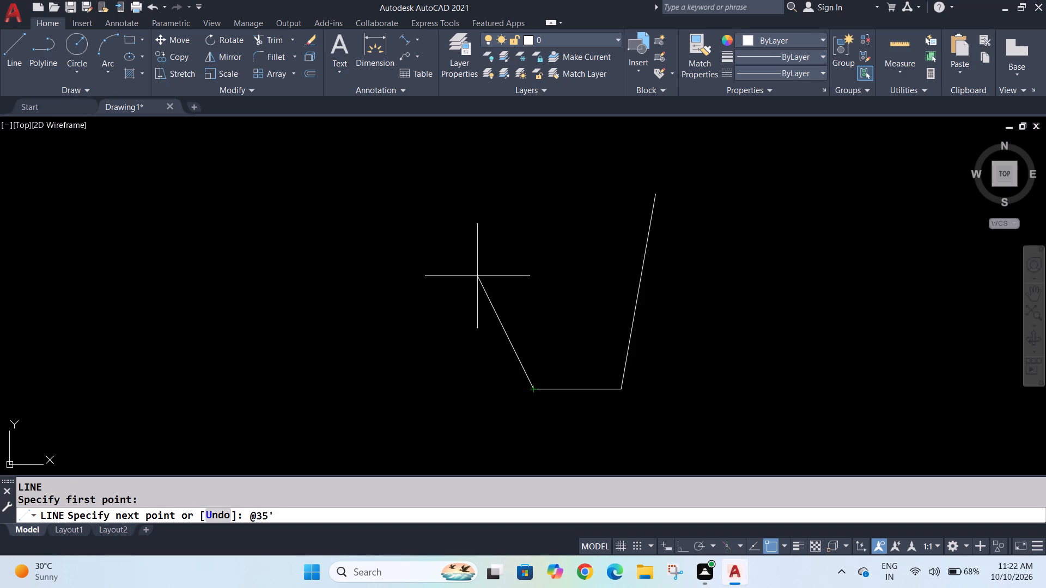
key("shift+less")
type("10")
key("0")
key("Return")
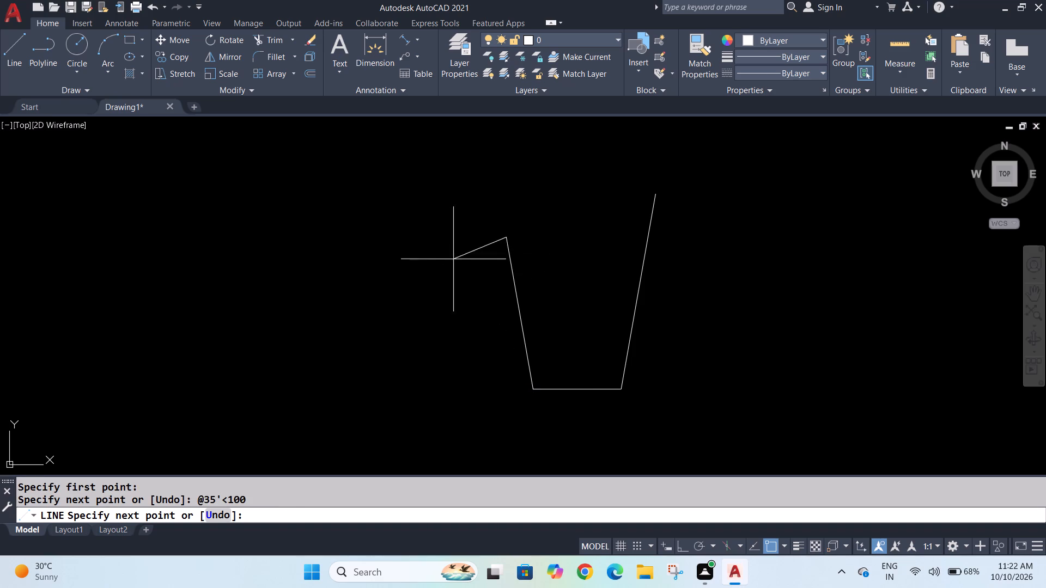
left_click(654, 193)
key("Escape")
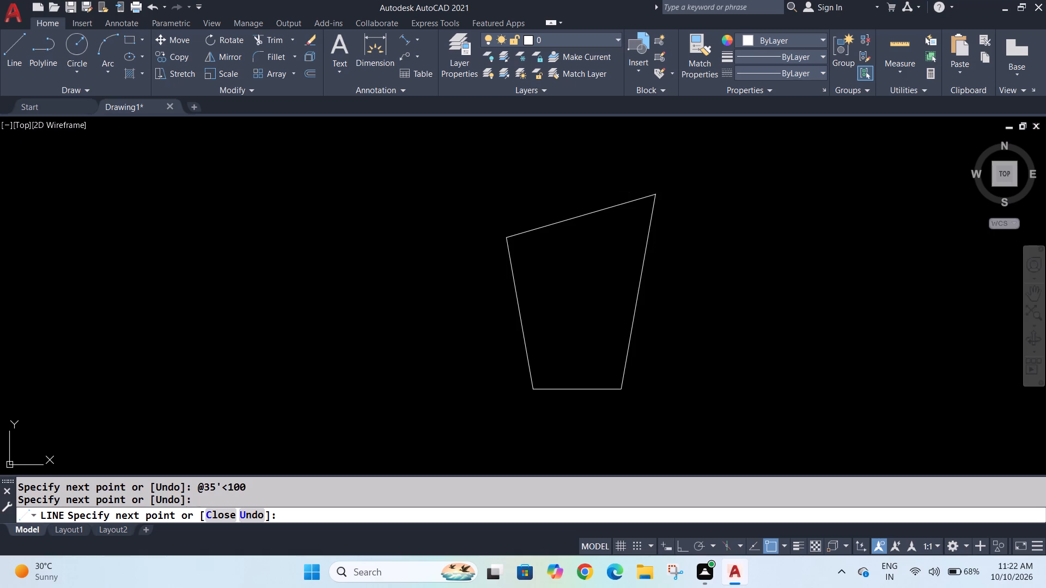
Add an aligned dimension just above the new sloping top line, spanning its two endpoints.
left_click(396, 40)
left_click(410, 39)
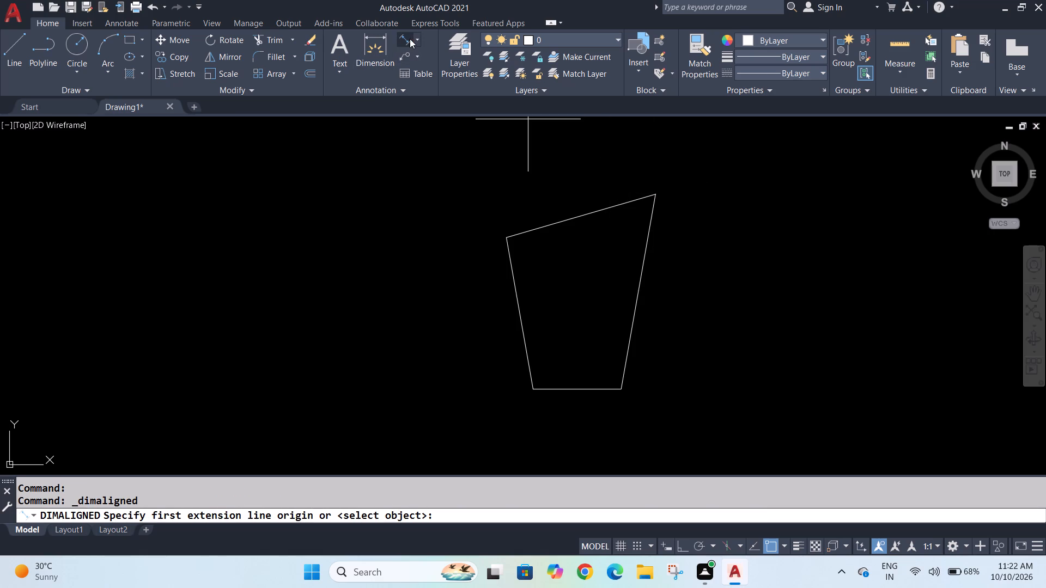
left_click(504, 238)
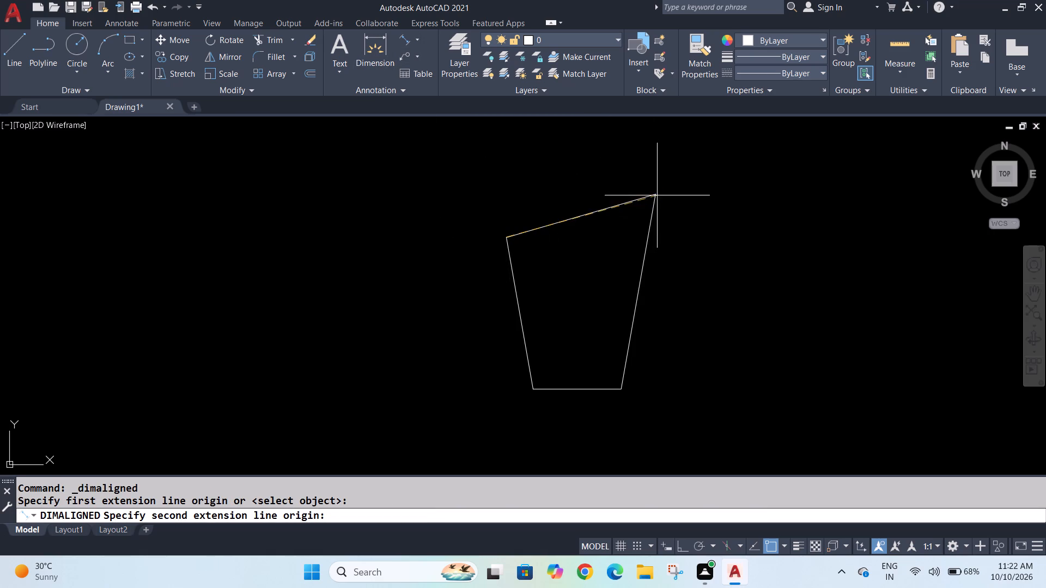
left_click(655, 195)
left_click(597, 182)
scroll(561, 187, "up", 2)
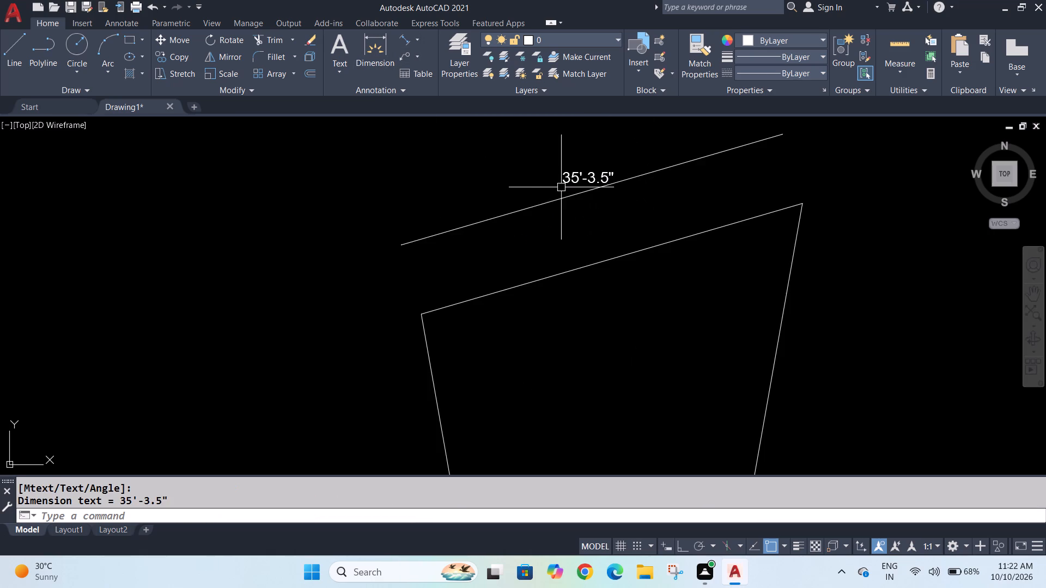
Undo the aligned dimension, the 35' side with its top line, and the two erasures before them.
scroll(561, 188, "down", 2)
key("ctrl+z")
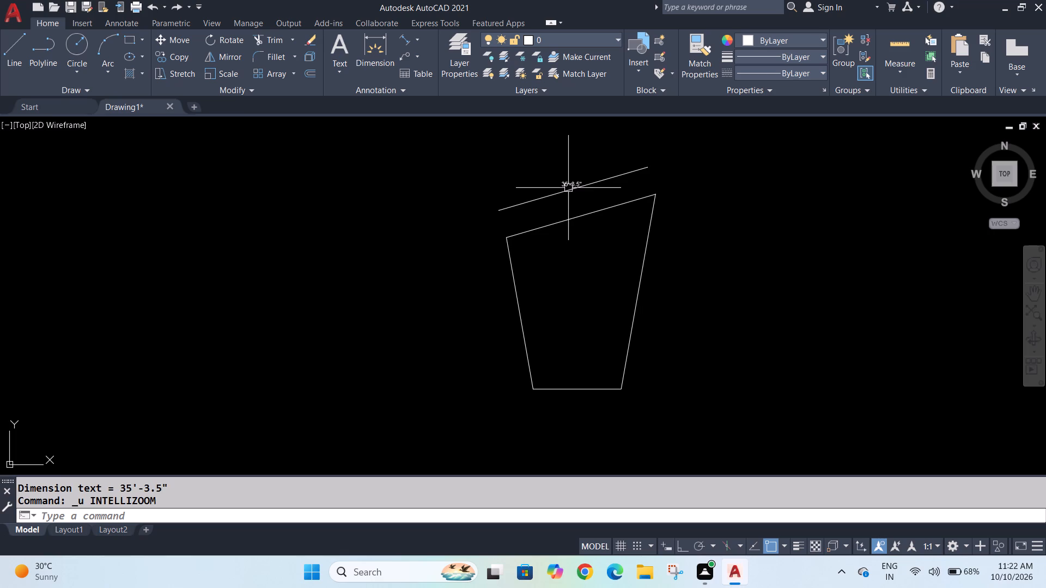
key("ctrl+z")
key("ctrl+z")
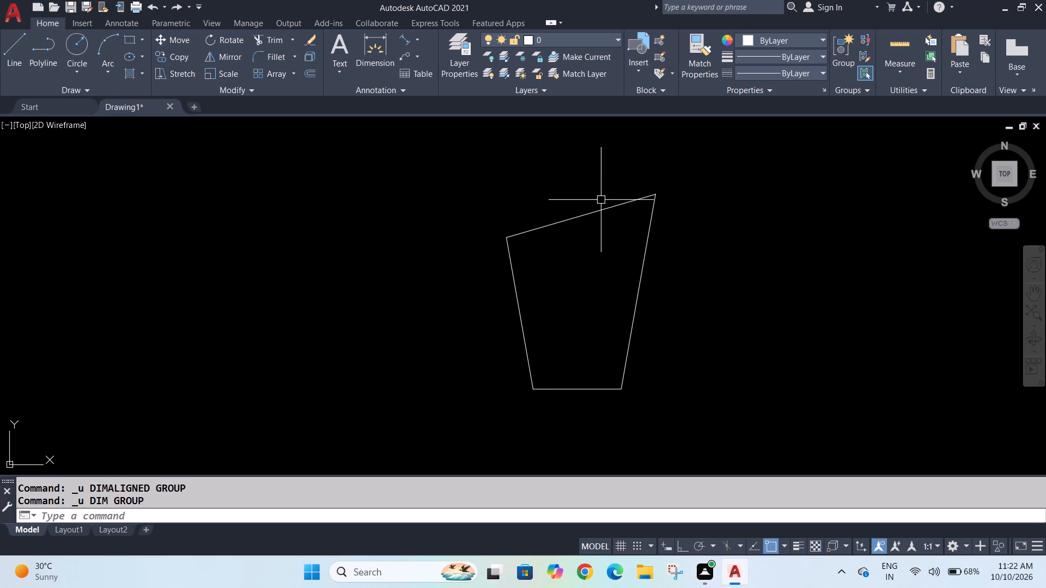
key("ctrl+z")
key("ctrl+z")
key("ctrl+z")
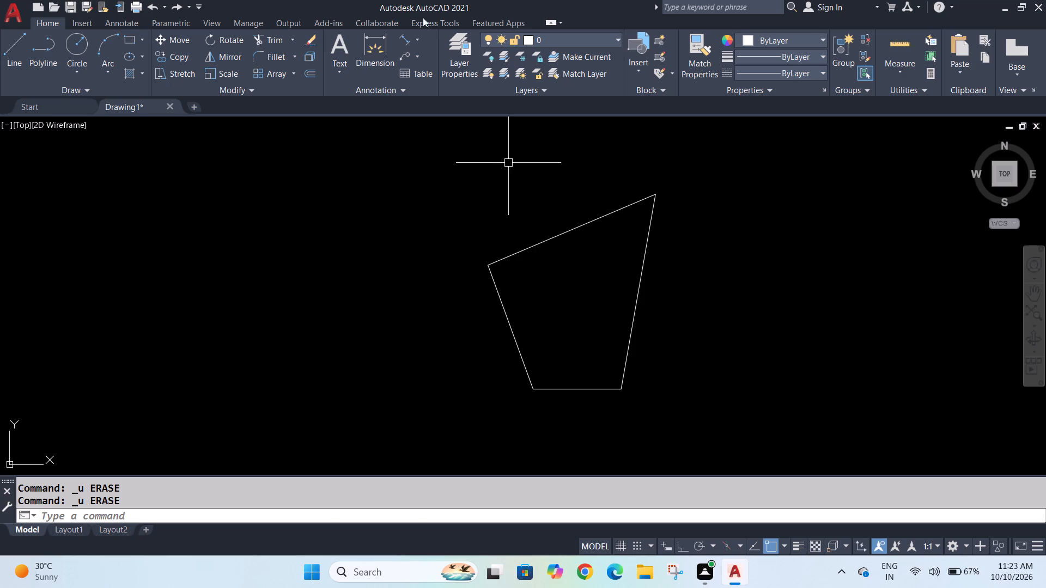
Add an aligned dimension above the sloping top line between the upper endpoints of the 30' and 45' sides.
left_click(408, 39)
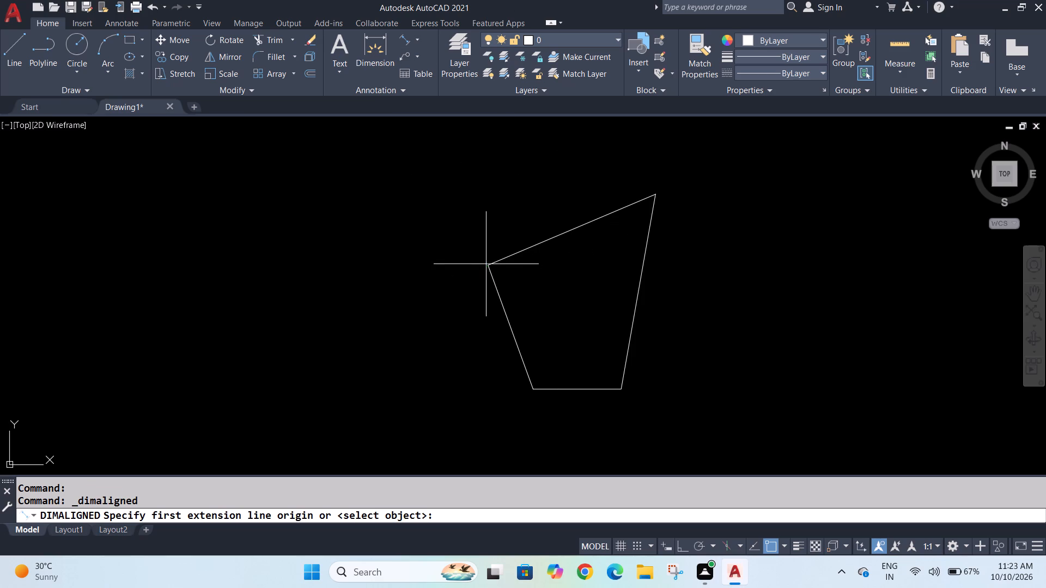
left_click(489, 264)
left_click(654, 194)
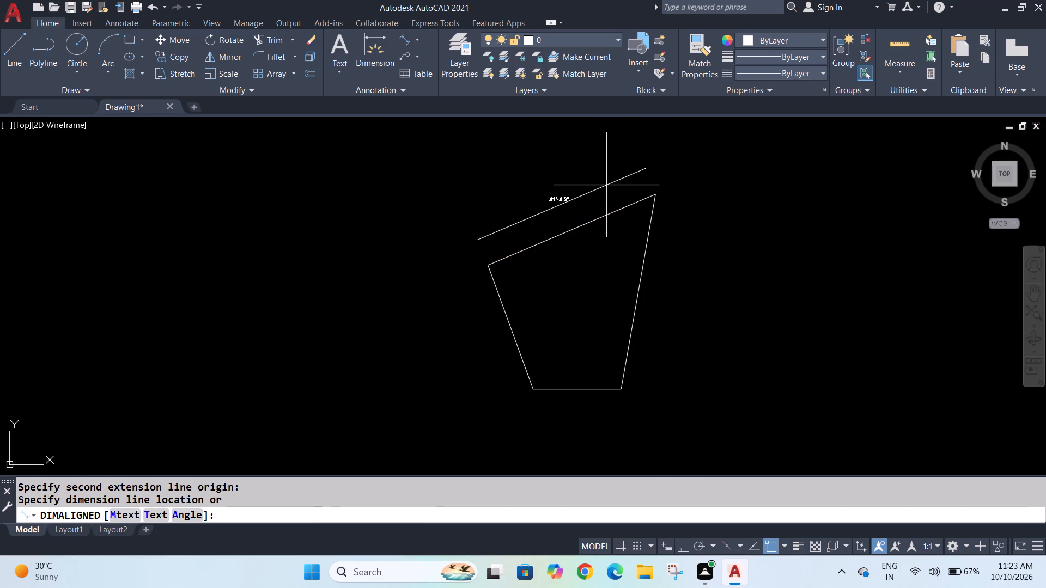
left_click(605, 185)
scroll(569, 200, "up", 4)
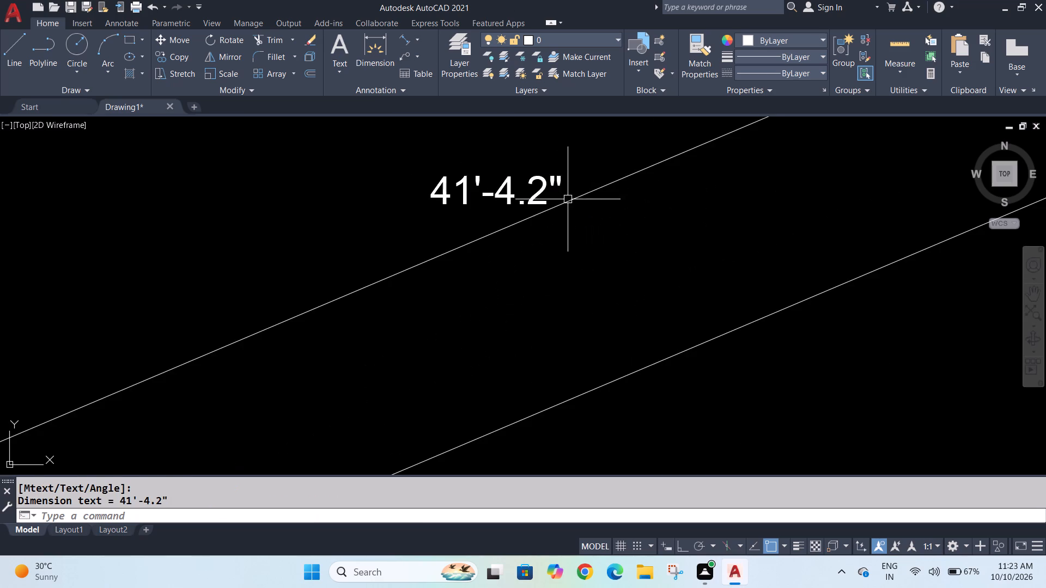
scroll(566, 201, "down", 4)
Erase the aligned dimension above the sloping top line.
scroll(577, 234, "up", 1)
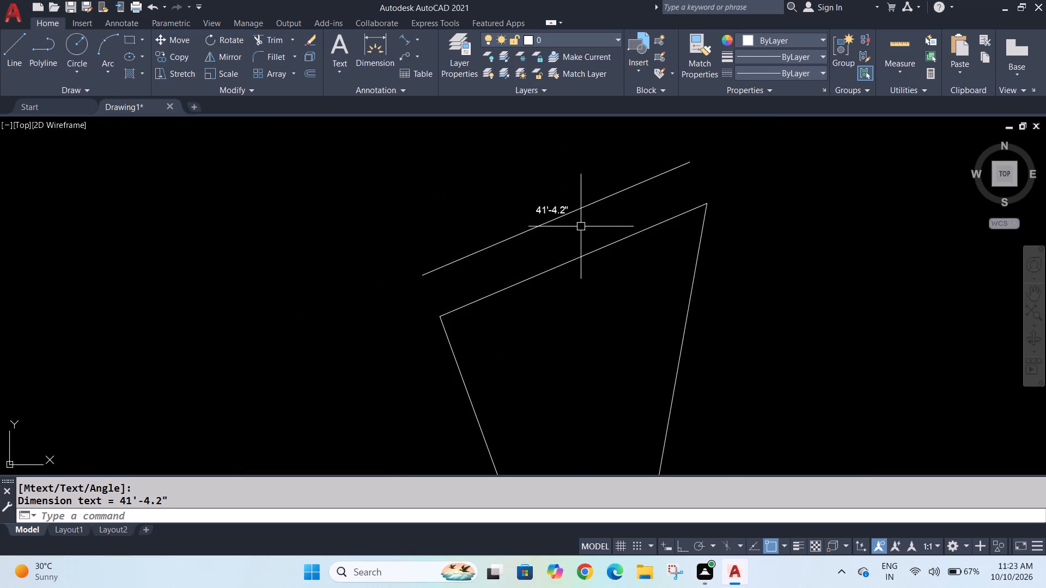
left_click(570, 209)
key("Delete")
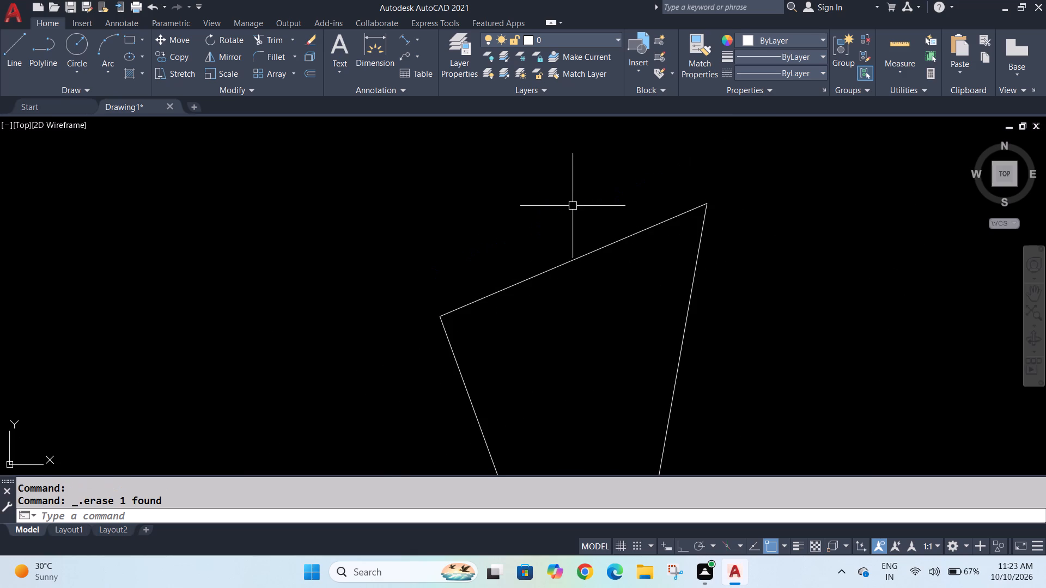
Offset the base line 7'-9" upward into the outline.
scroll(572, 222, "down", 1)
scroll(586, 278, "up", 1)
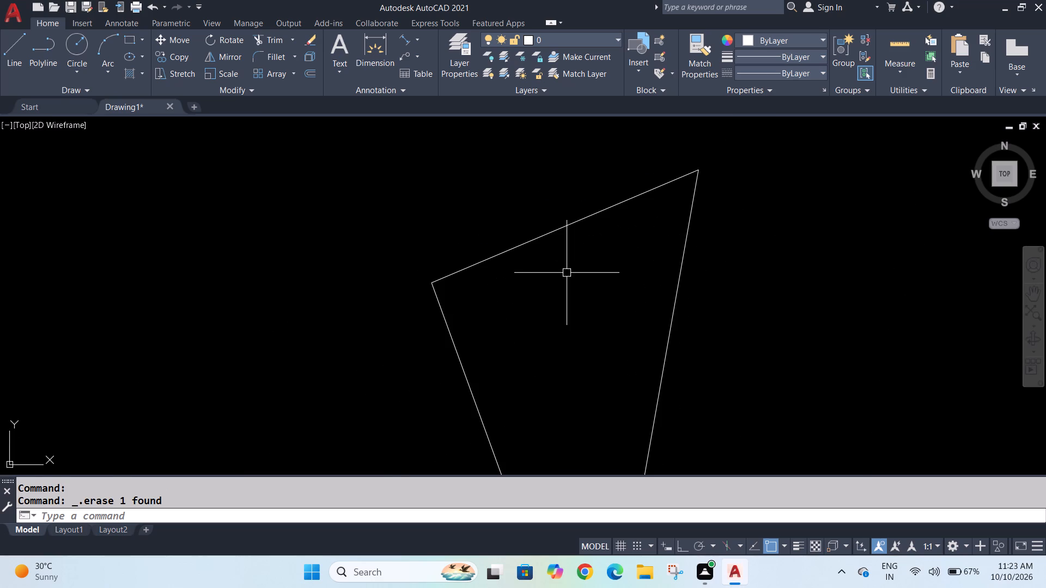
key("z")
key("Return")
key("e")
key("Return")
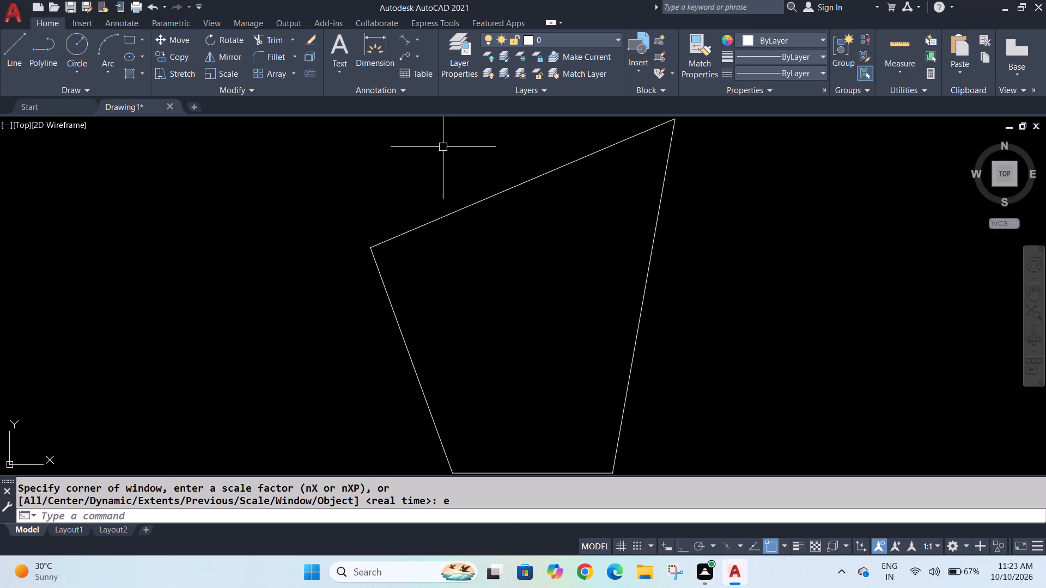
left_click(489, 196)
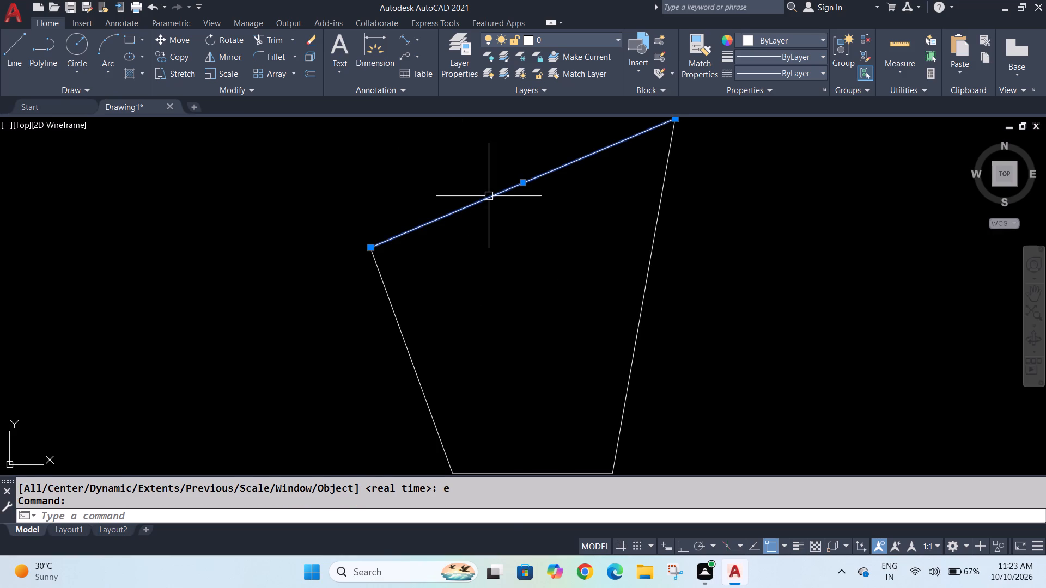
key("Escape")
key("Escape")
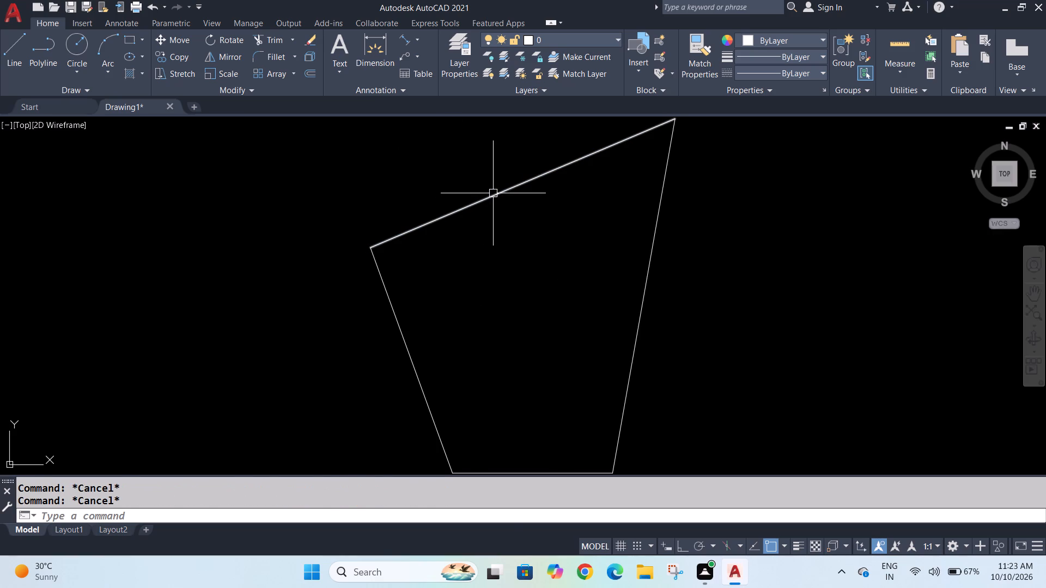
key("o")
key("Return")
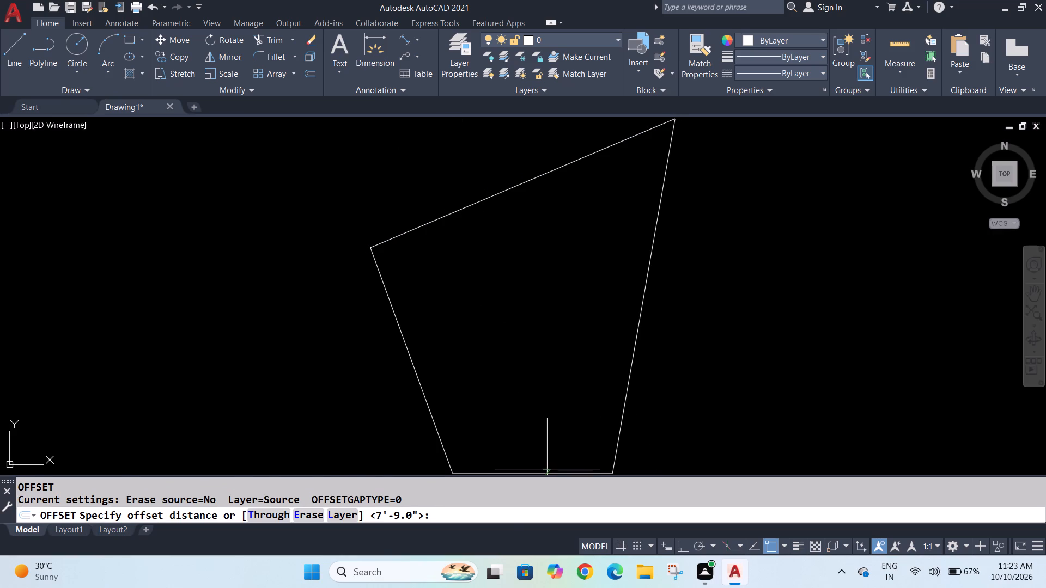
key("7")
key("apostrophe")
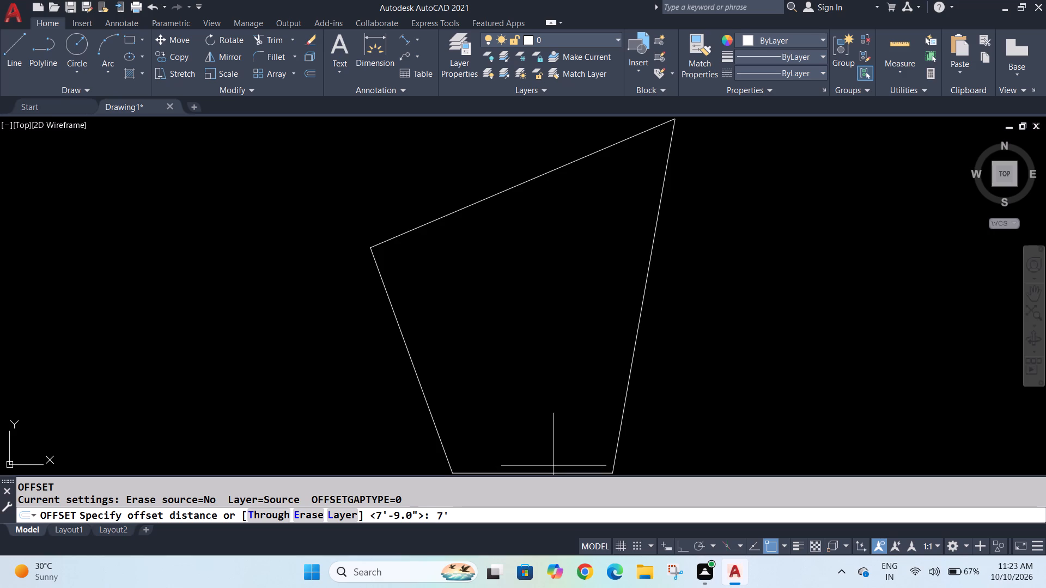
key("minus")
type("9\"")
key("Return")
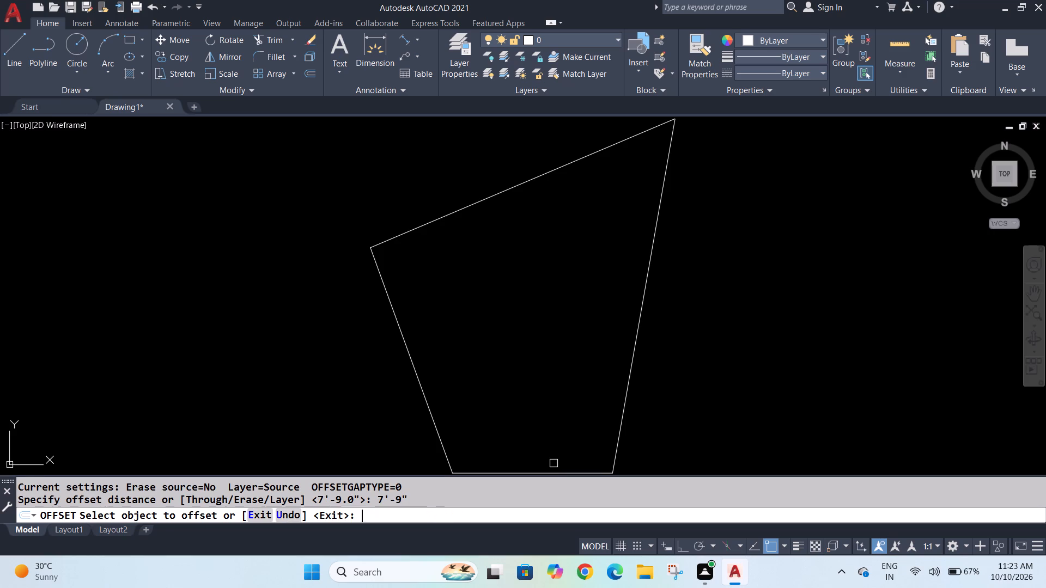
left_click(528, 471)
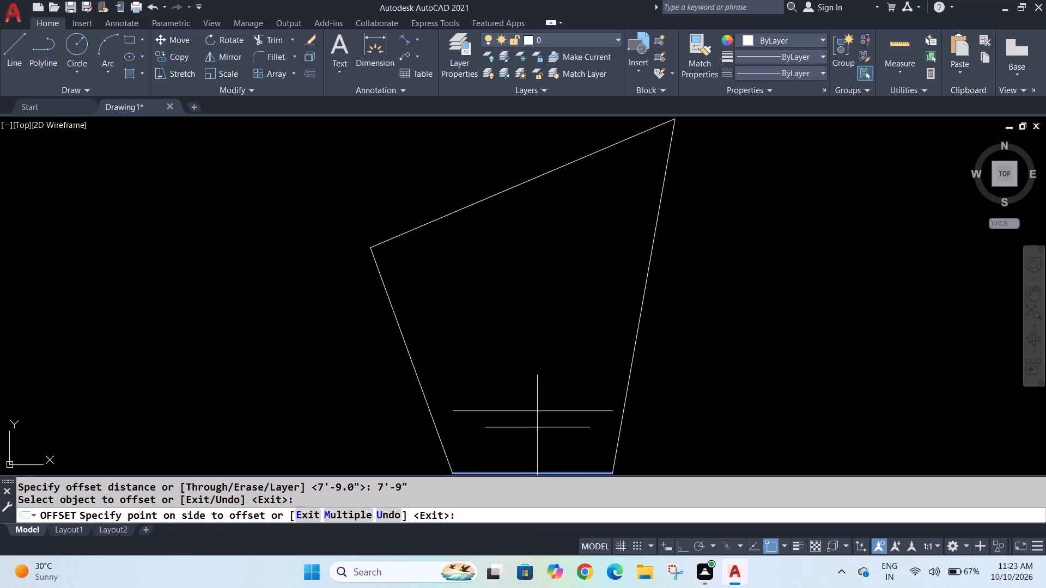
left_click(537, 427)
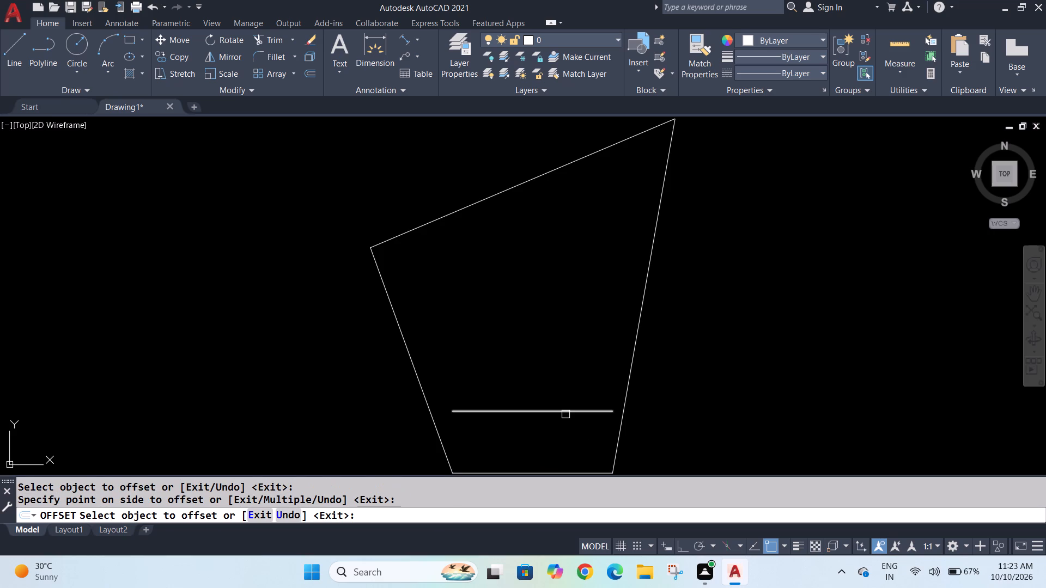
Extend the line offset 7'-9" from the base to meet the 45' side.
key("Escape")
key("Escape")
type("ex")
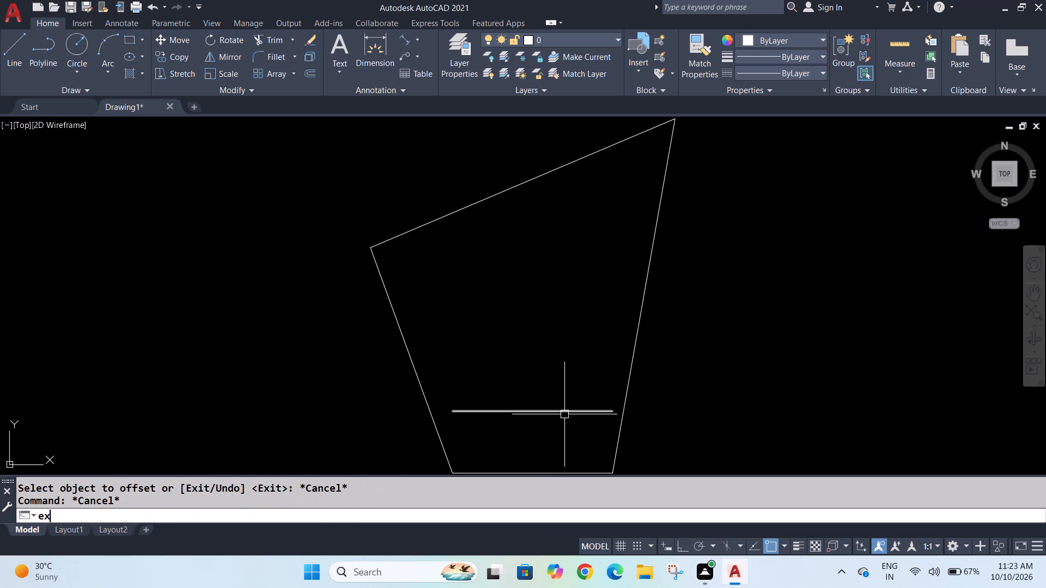
key("Return")
left_click(583, 414)
key("Escape")
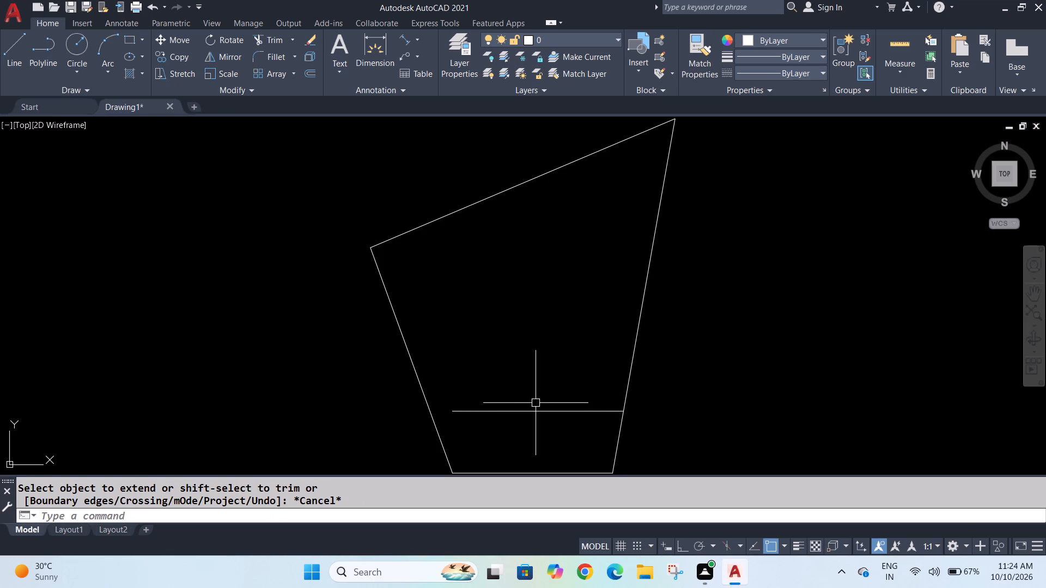
key("Escape")
Offset the extended interior line 6" upward to form a wall pair.
key("o")
key("Return")
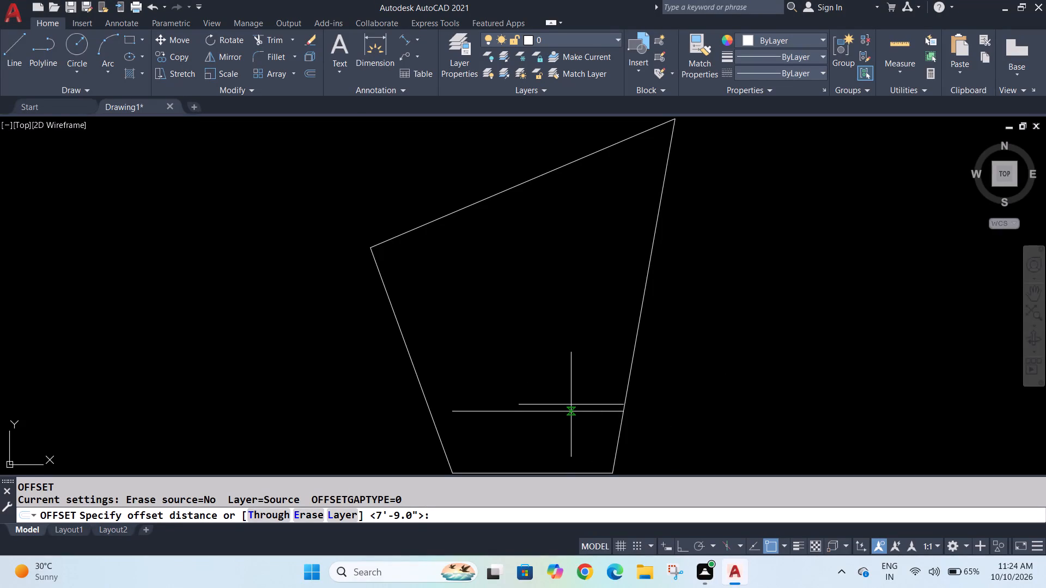
key("o")
key("Return")
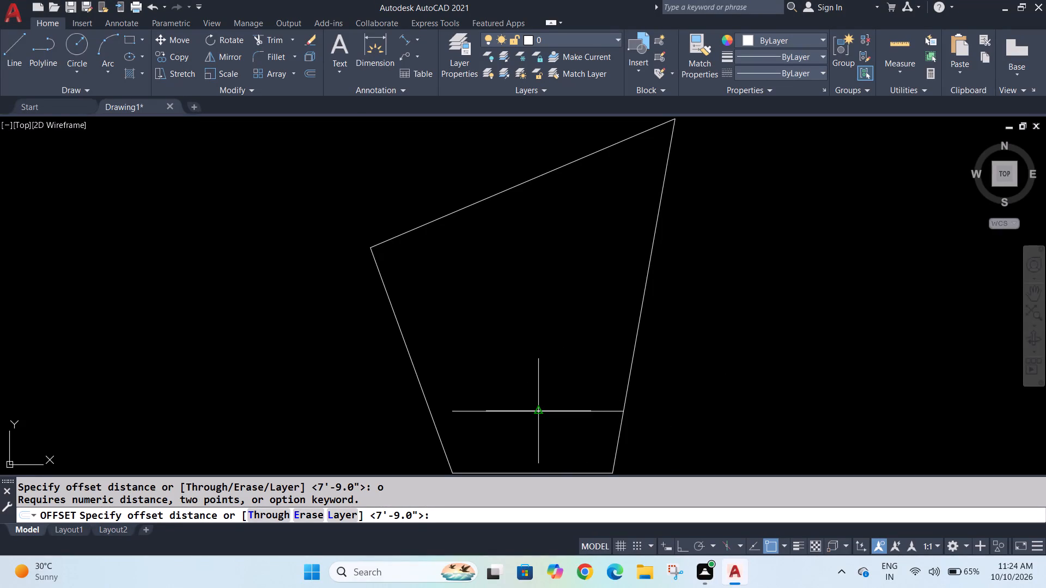
type("6\"")
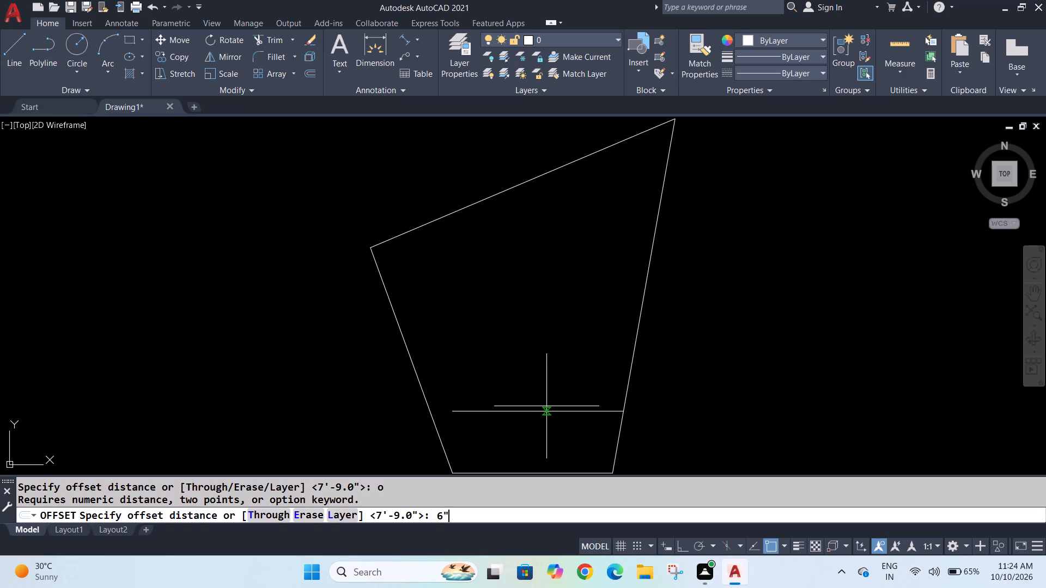
key("Return")
left_click(545, 413)
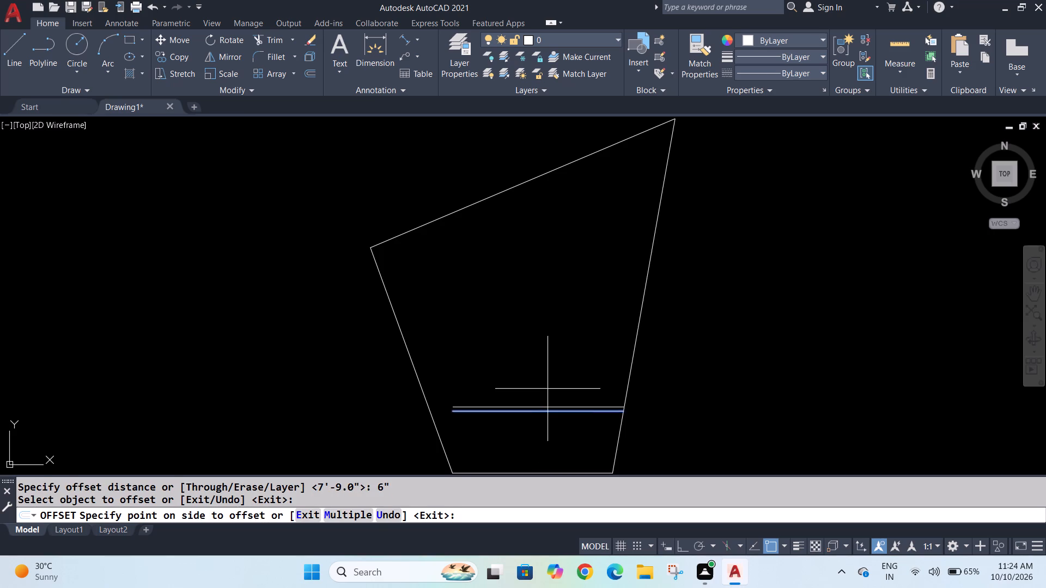
left_click(548, 389)
key("Escape")
key("Escape")
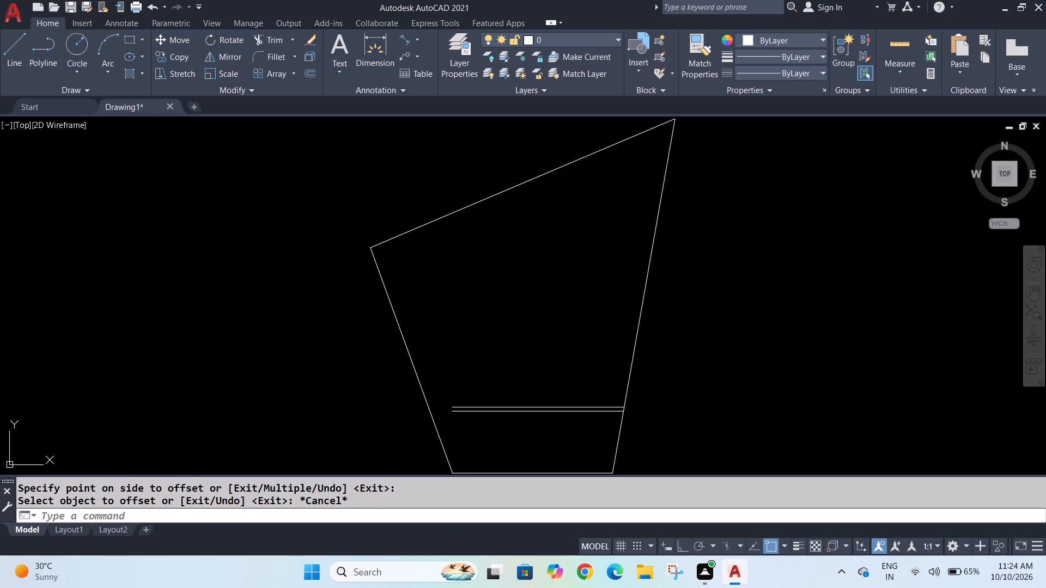
Offset the upper line of the 6" wall pair 3' upward.
key("o")
key("Return")
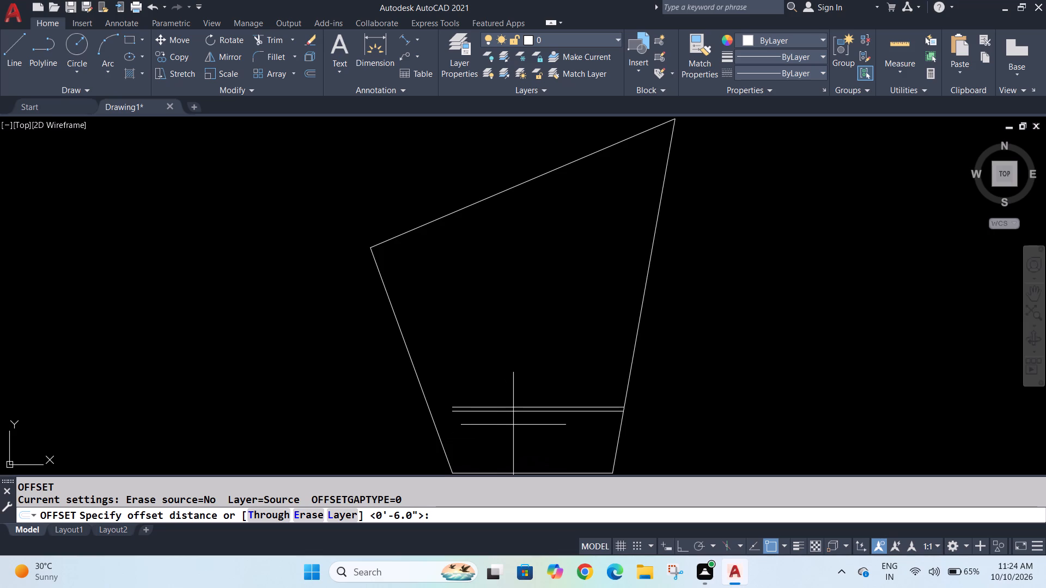
key("7")
key("apostrophe")
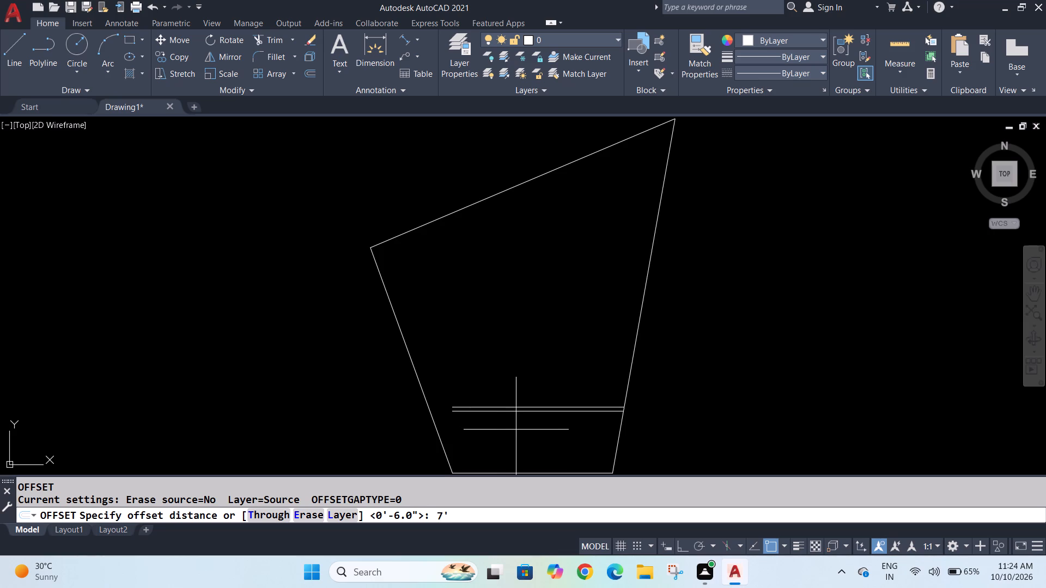
key("minus")
key("BackSpace")
key("BackSpace")
key("BackSpace")
key("3")
key("apostrophe")
key("Return")
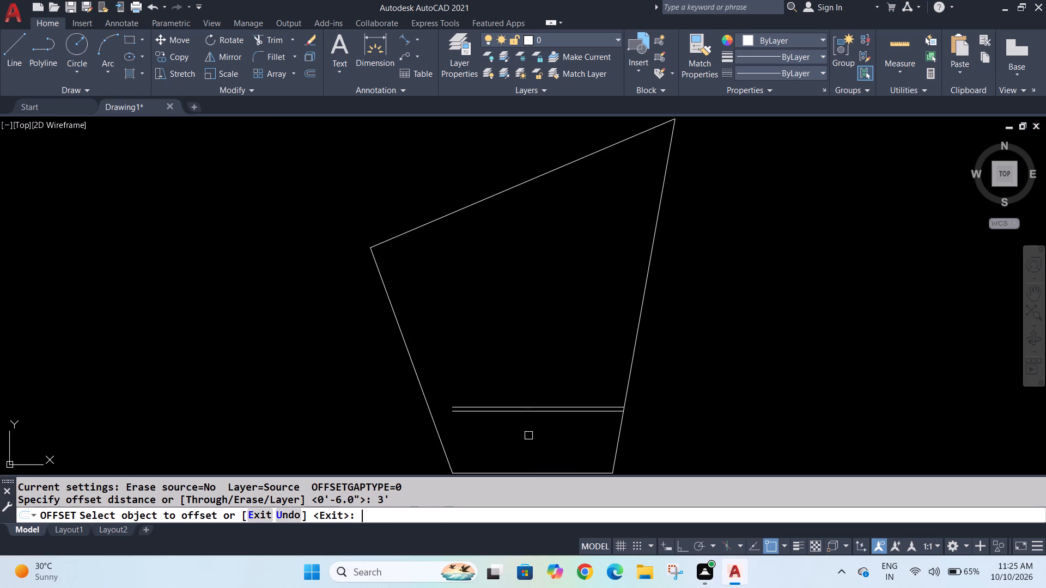
left_click(538, 405)
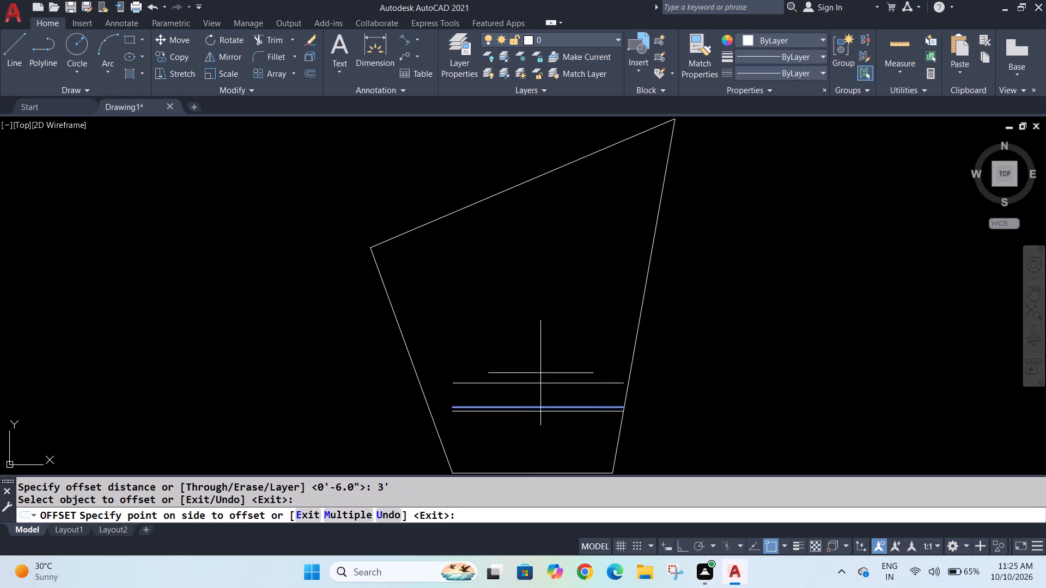
left_click(542, 370)
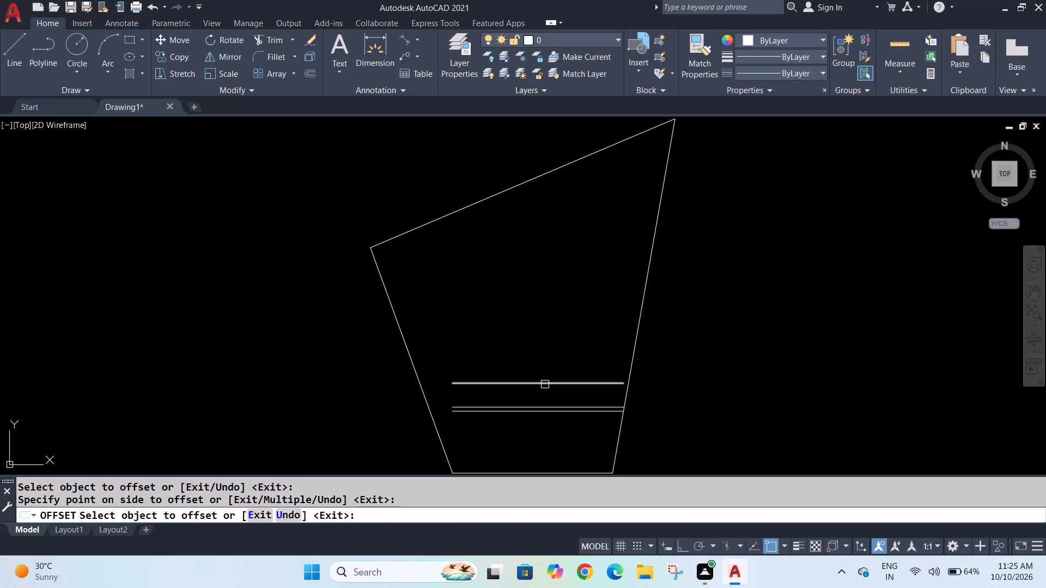
scroll(545, 384, "up", 1)
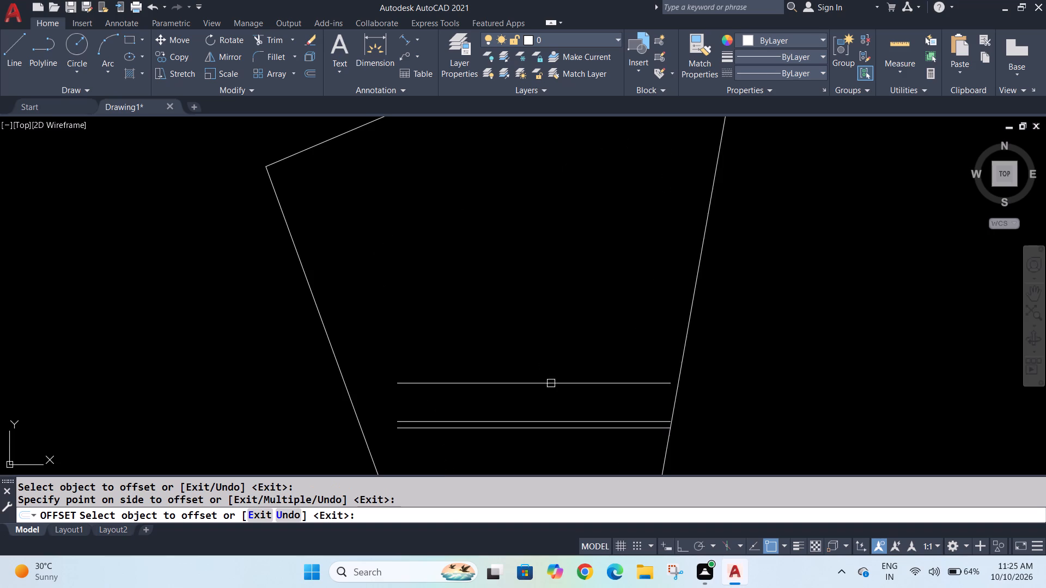
scroll(558, 381, "up", 1)
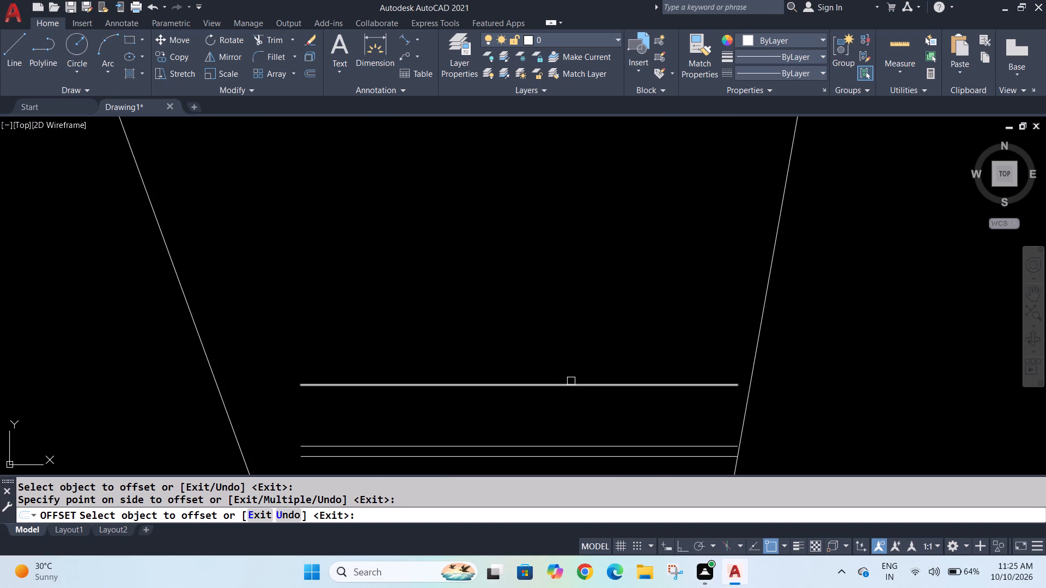
key("Escape")
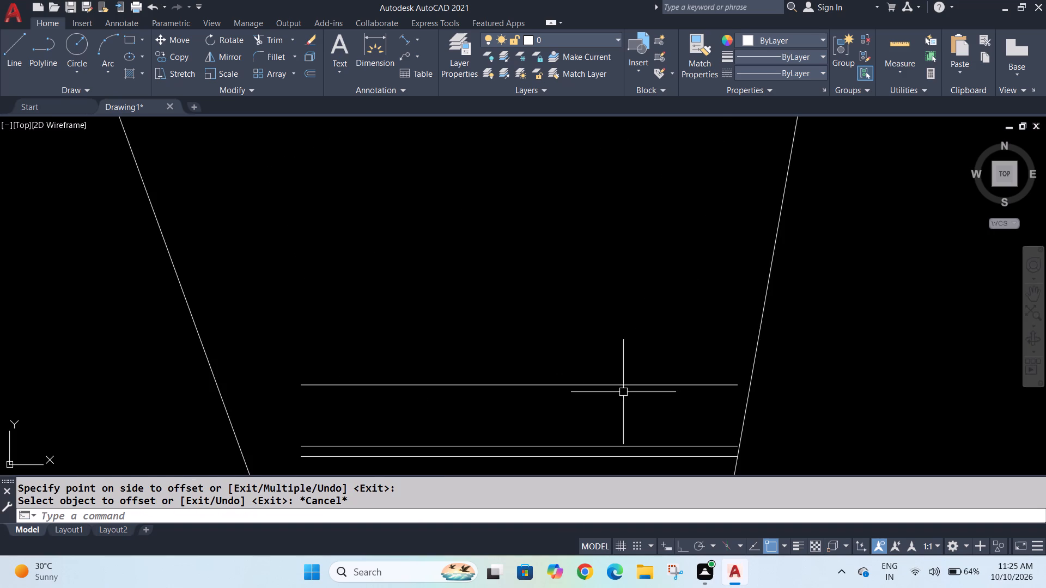
key("Escape")
Extend the line offset 3' above the wall pair to meet the 45' side.
type("ex")
key("Return")
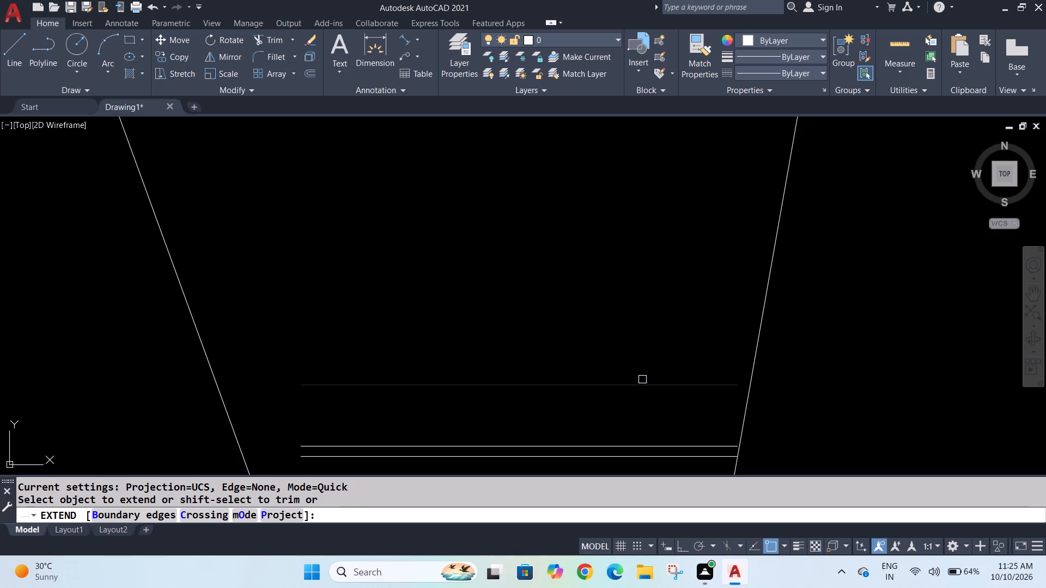
left_click(643, 382)
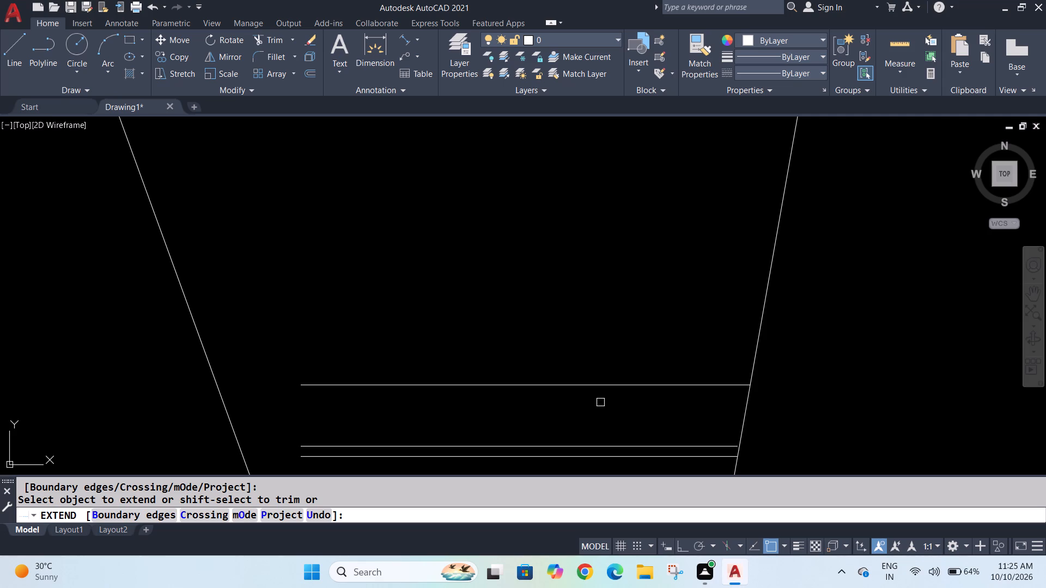
key("Escape")
key("Escape")
key("Escape")
Offset the topmost interior line 6" upward to form a second wall pair.
key("o")
key("Return")
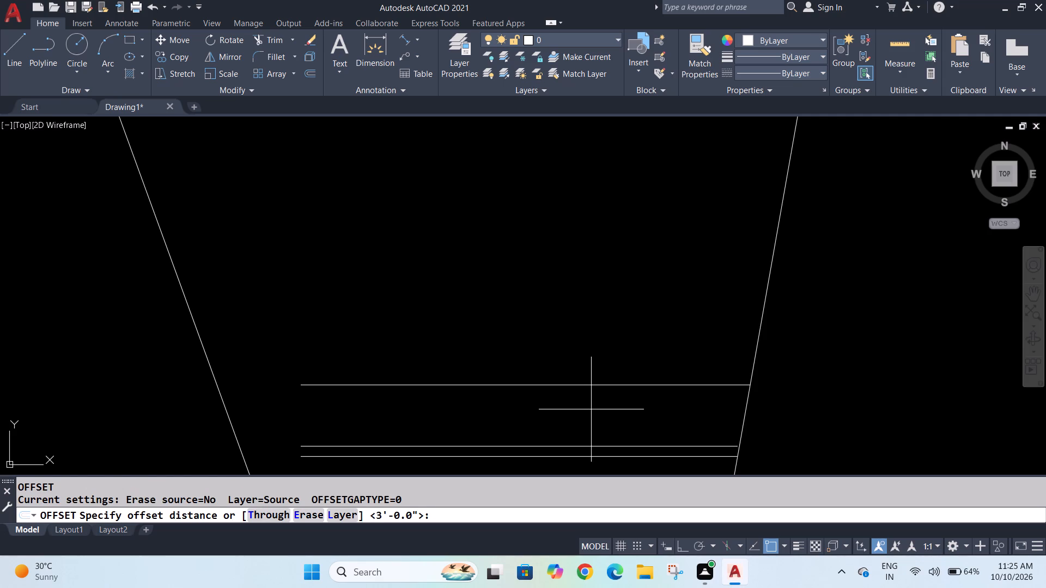
type("6\"")
key("Return")
left_click(607, 387)
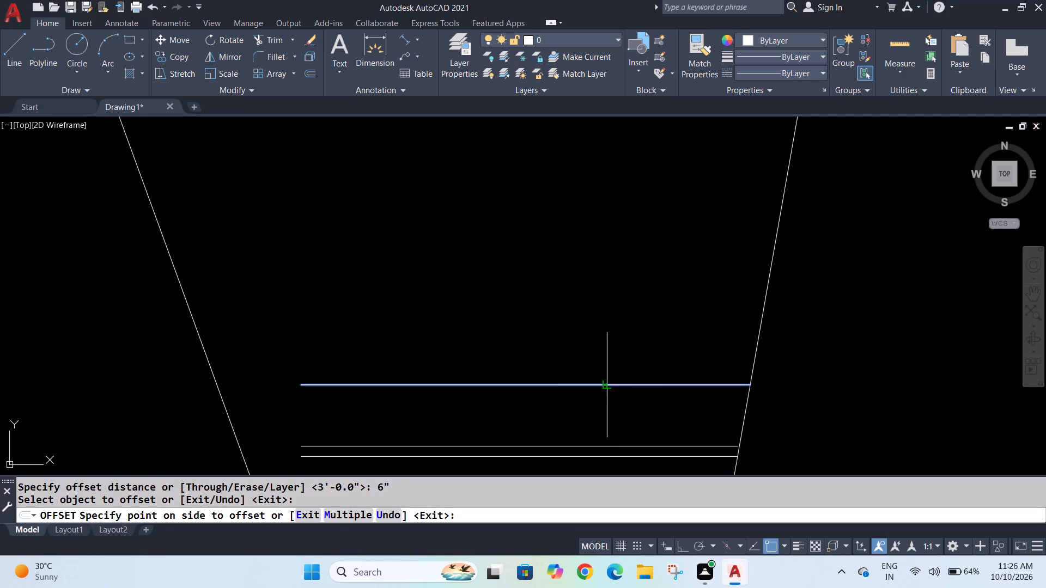
left_click(607, 368)
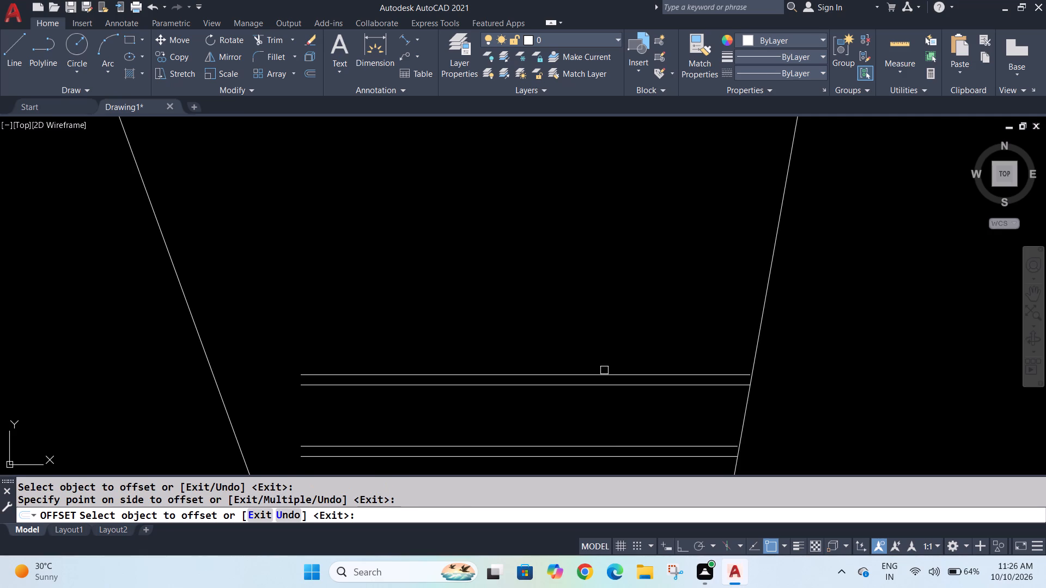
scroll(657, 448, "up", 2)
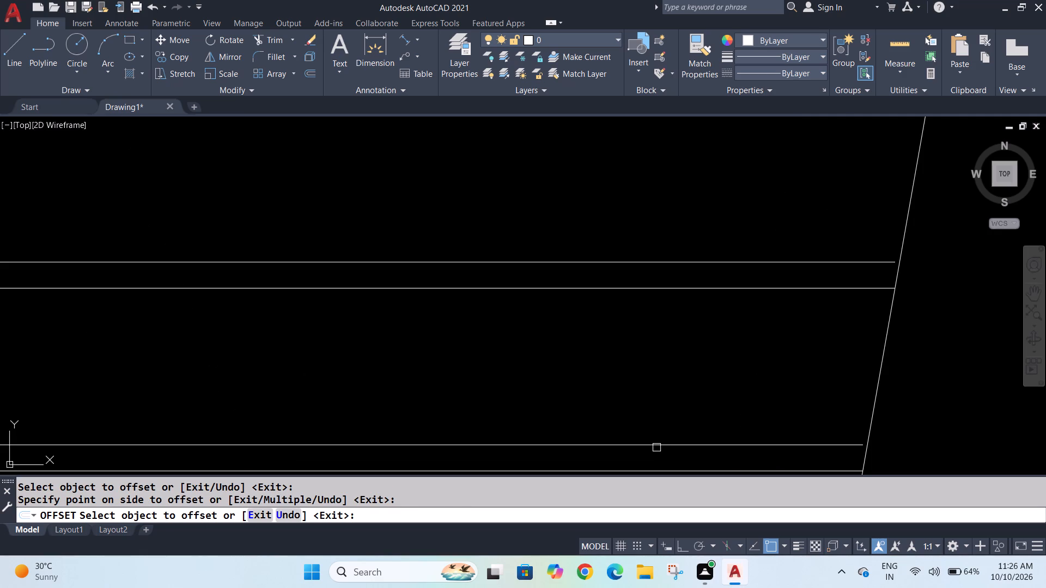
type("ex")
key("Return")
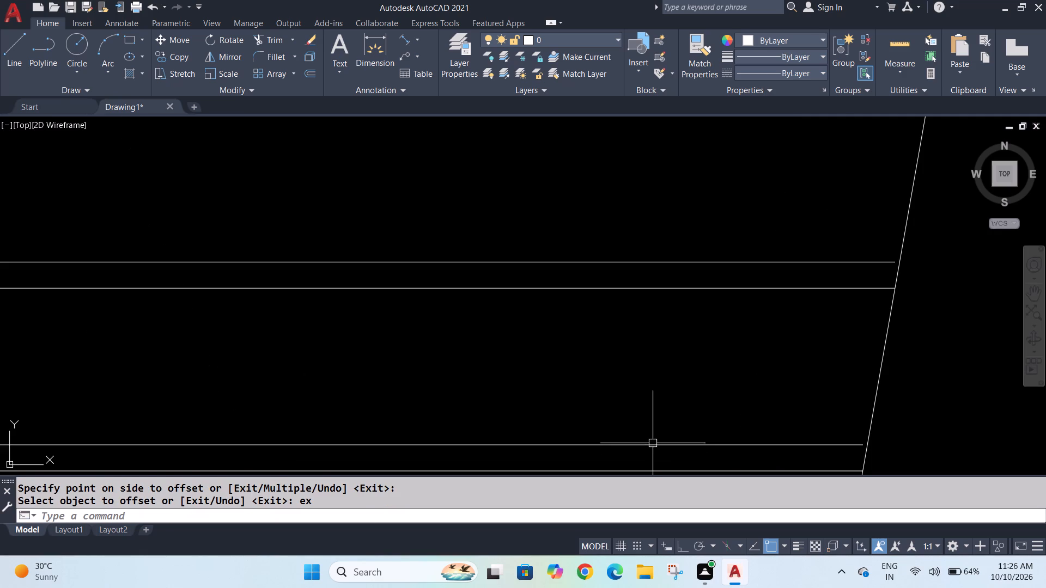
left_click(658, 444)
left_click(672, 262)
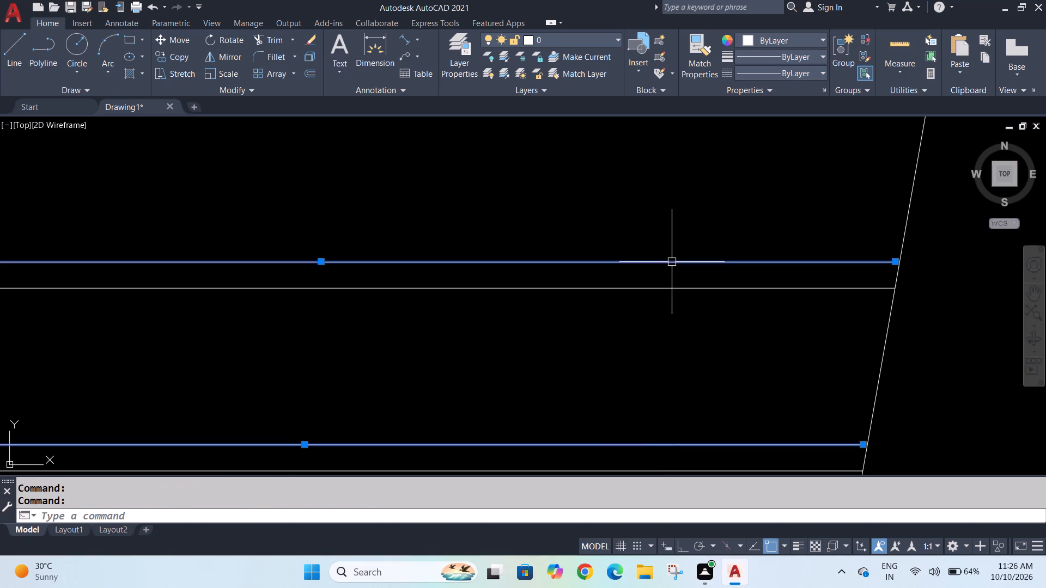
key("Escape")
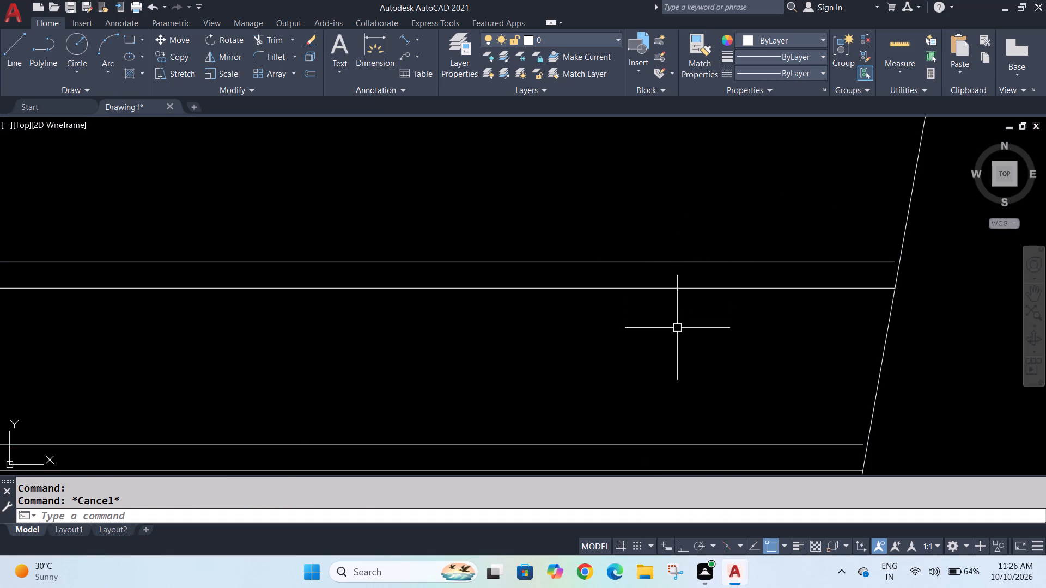
Extend the upper line of the lower wall pair to meet the 45' side.
type("ex")
key("Return")
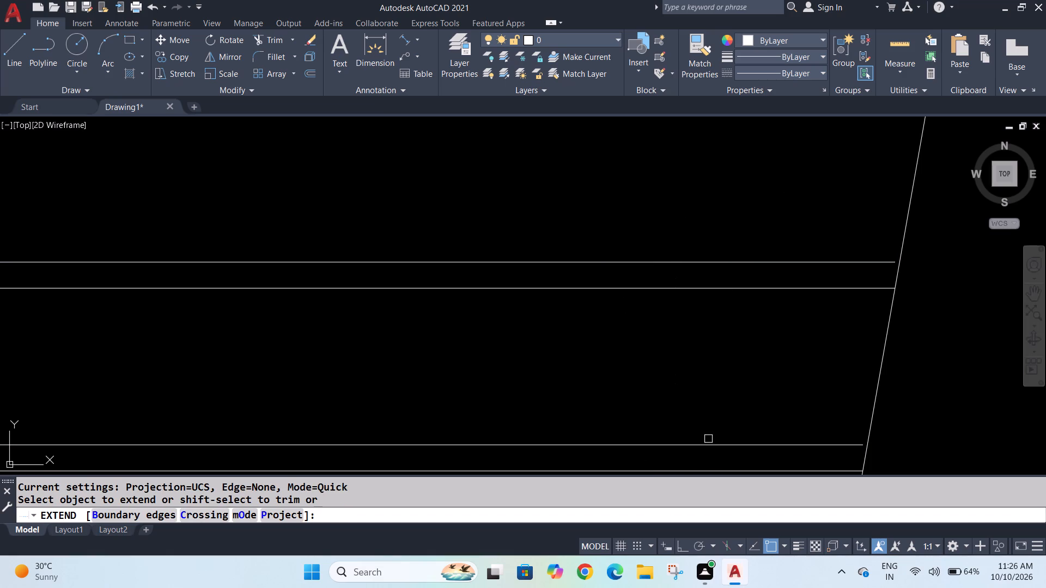
left_click(708, 443)
key("Return")
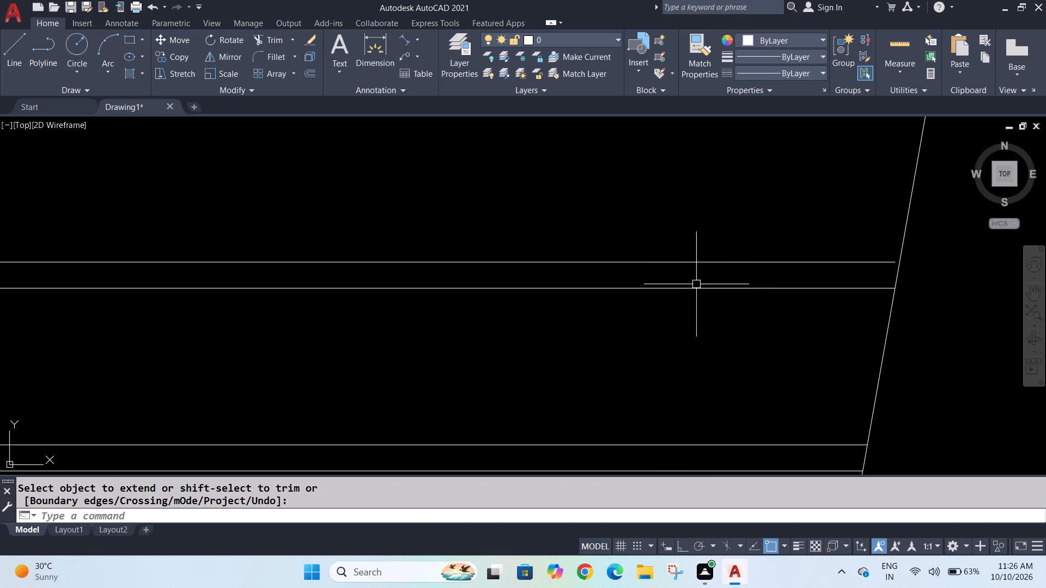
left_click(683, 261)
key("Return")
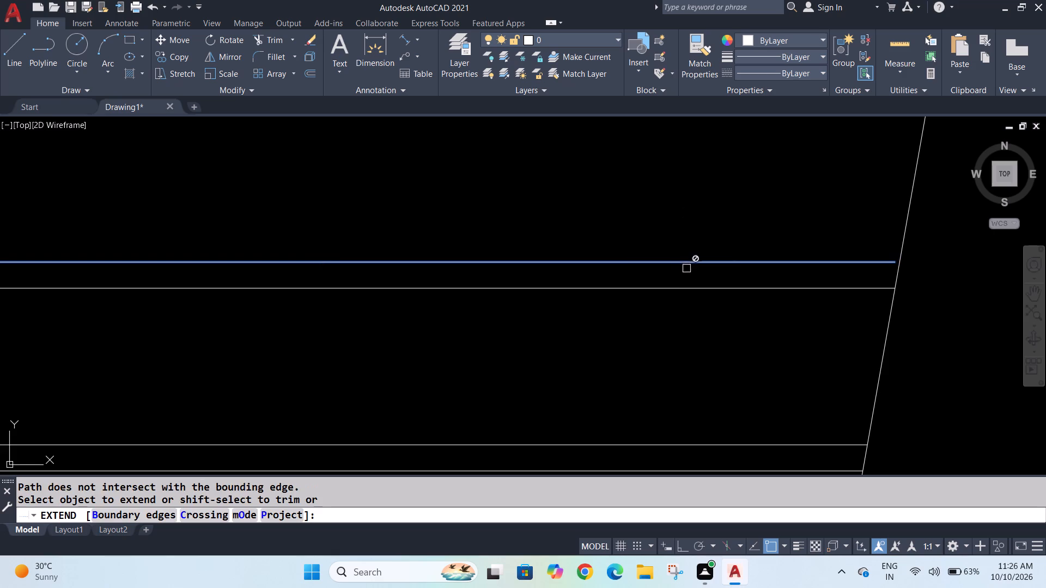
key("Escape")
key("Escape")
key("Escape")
Extend the upper line of the upper wall pair to meet the 45' side.
key("e")
key("x")
key("Return")
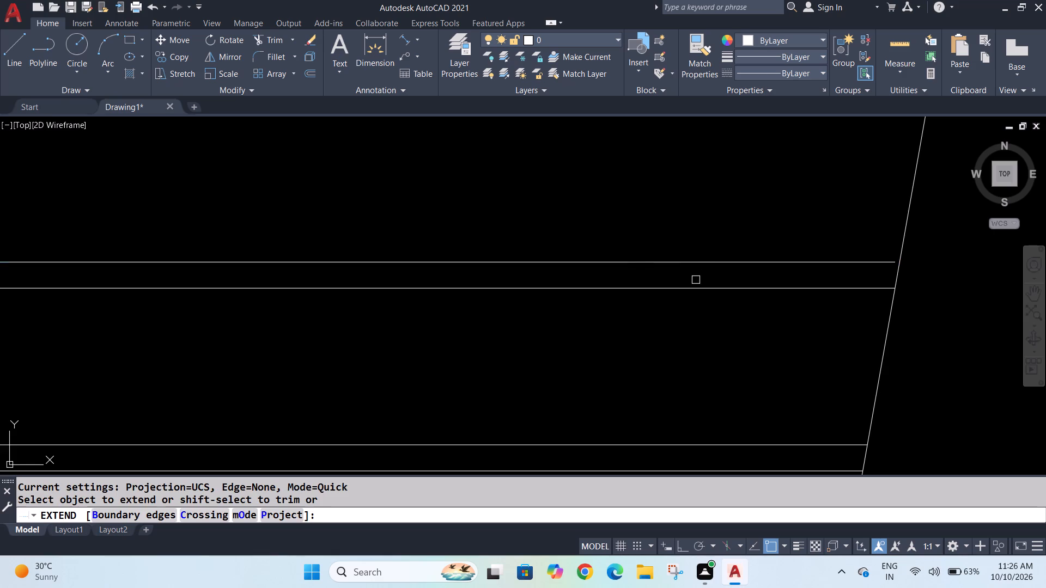
left_click(694, 264)
key("Return")
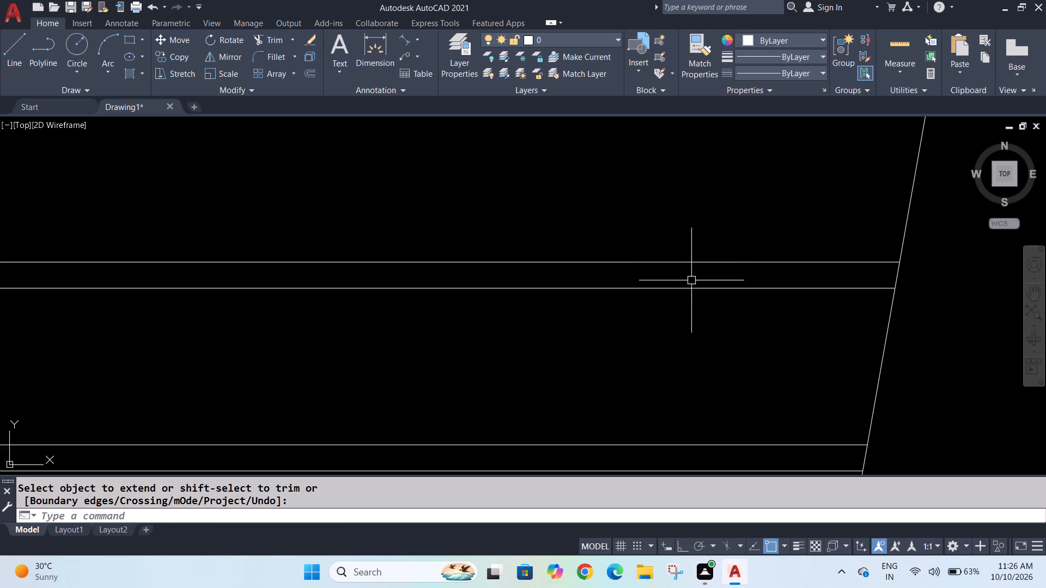
Offset the outline's 20' base line 15'-4" upward into the plan.
scroll(664, 304, "down", 2)
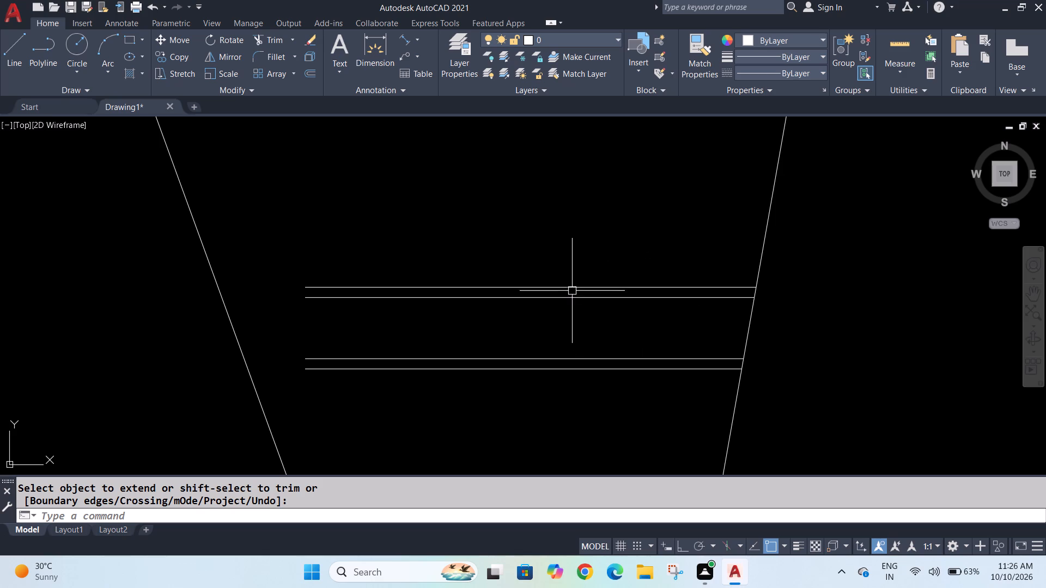
scroll(540, 278, "down", 1)
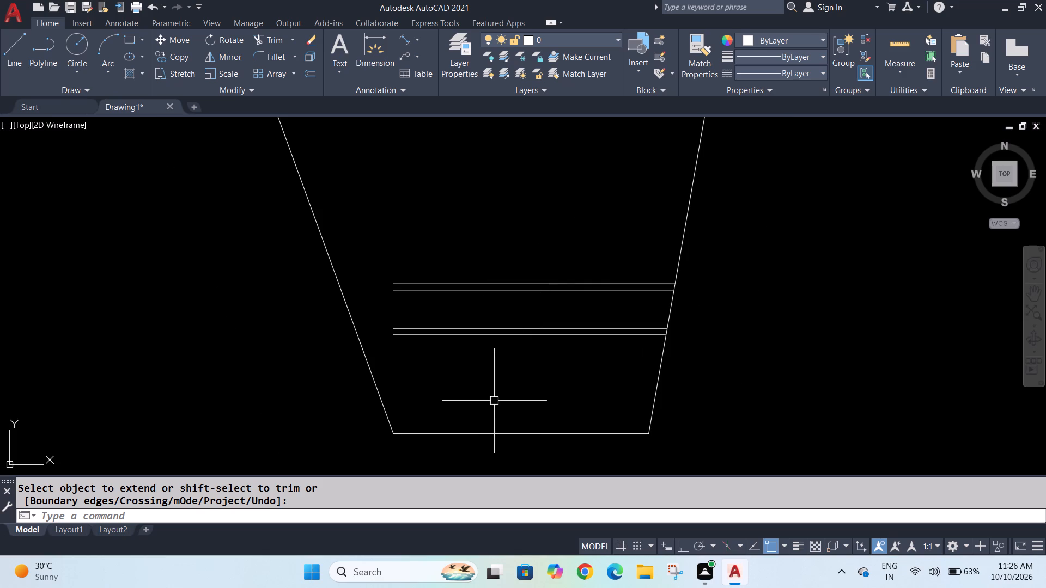
key("o")
key("Return")
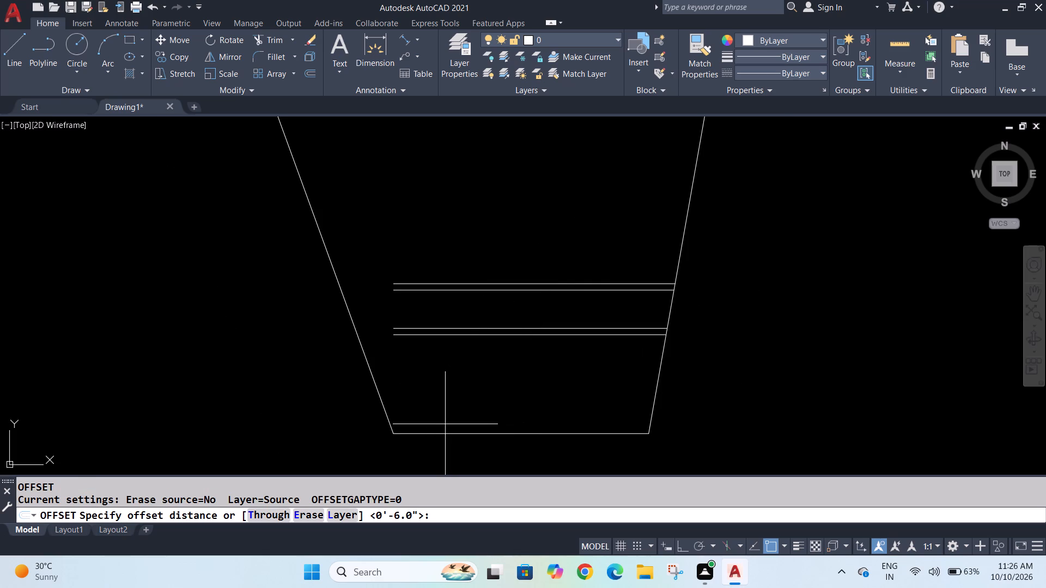
key("1")
key("5")
type("'-")
type("4\"")
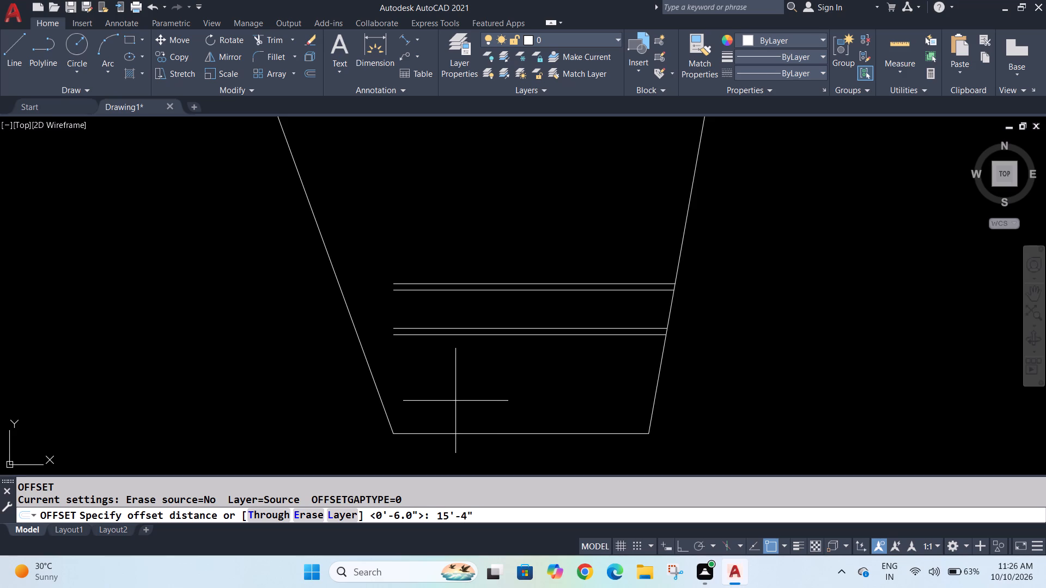
key("Return")
left_click(455, 433)
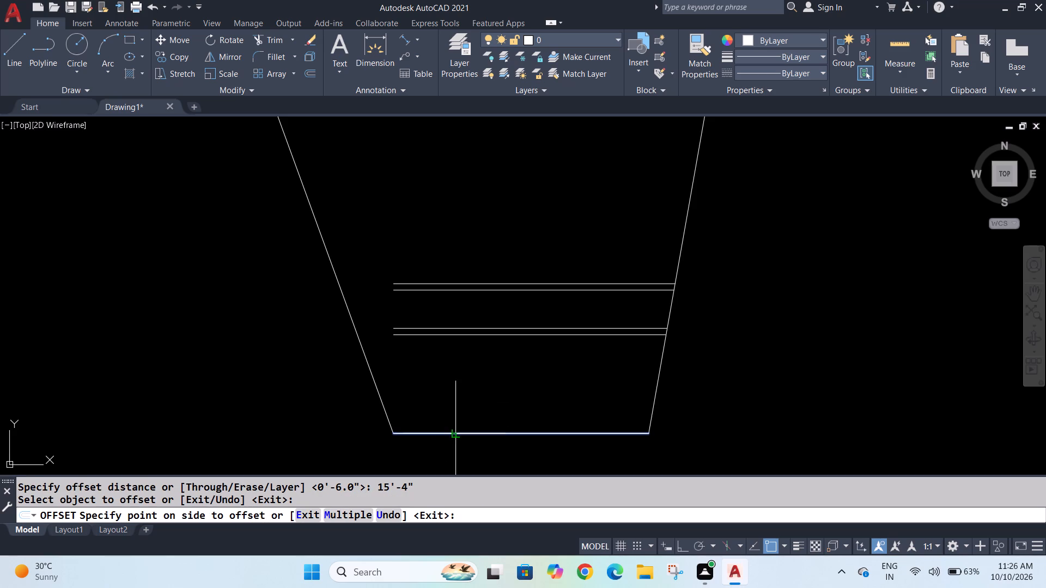
left_click(433, 244)
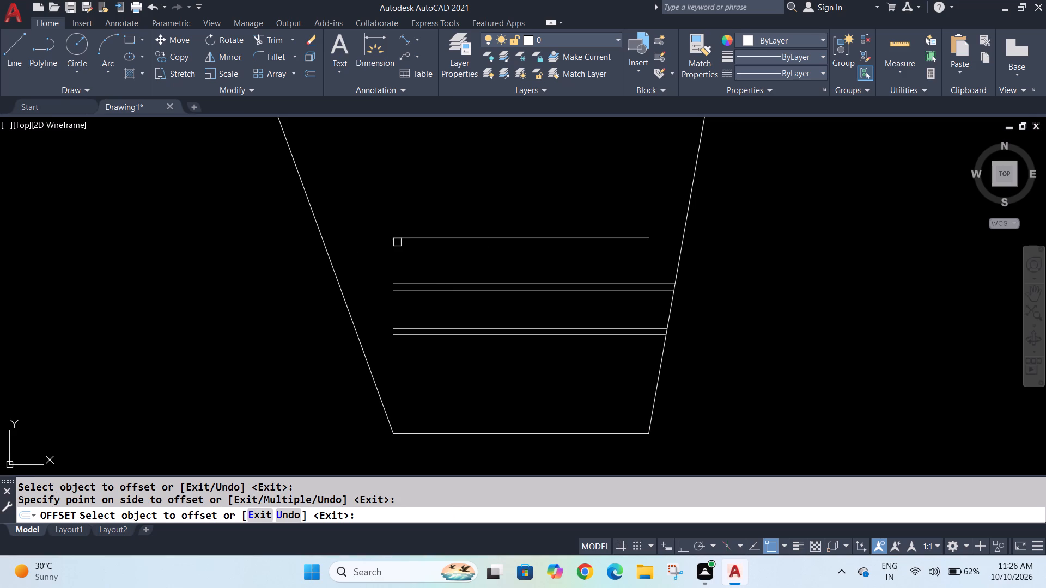
type("ex")
key("Return")
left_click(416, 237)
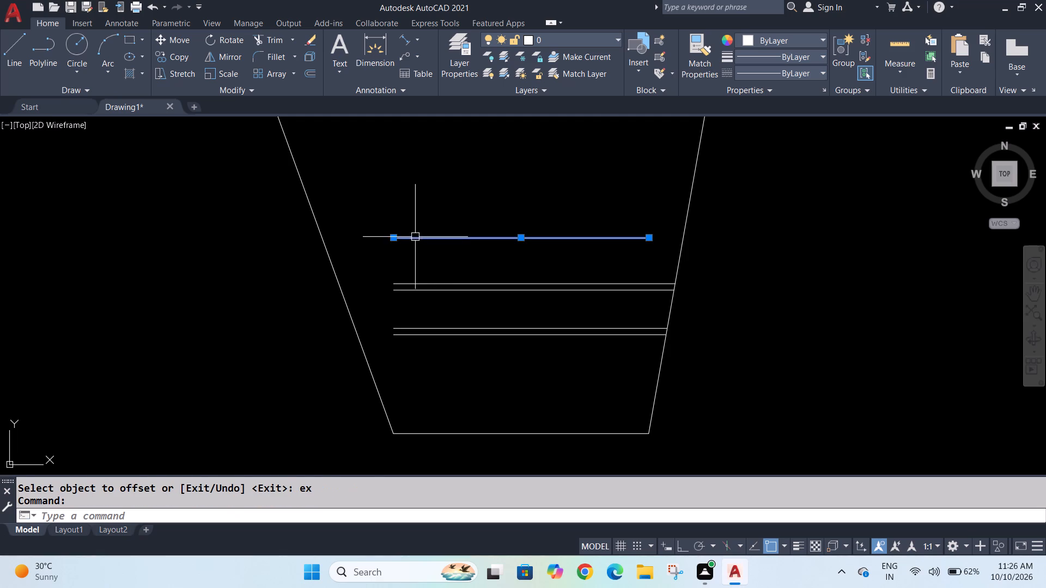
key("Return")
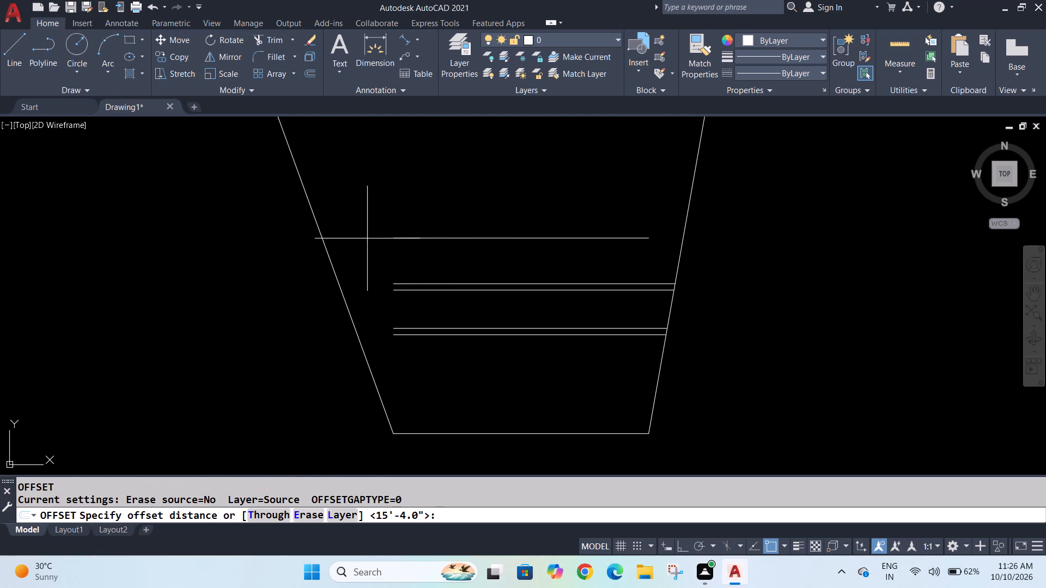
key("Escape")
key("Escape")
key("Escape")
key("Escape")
Extend the line offset 15'-4" above the base to meet the outline's left angled side.
type("ex")
key("Return")
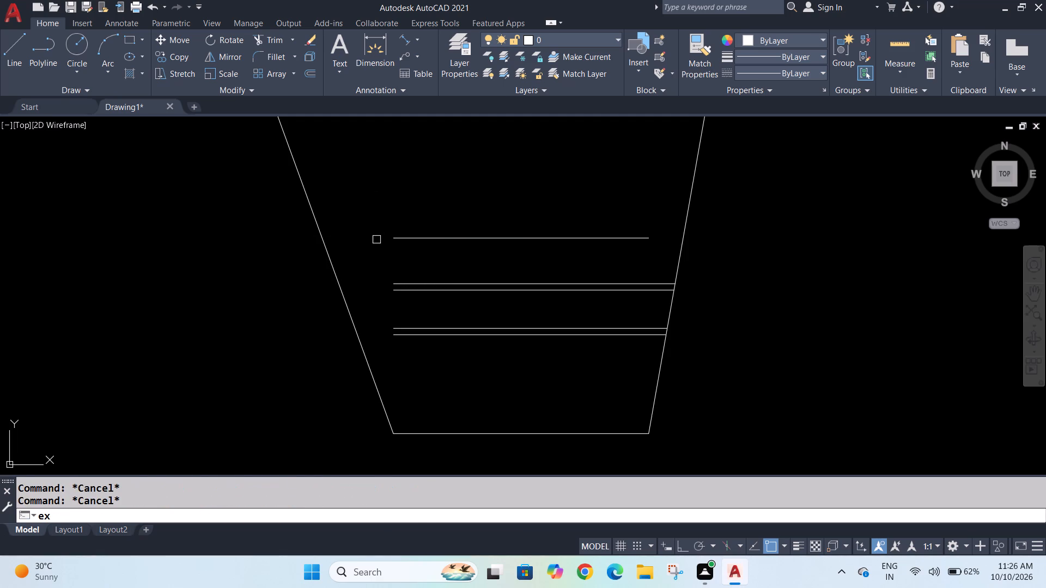
left_click(417, 240)
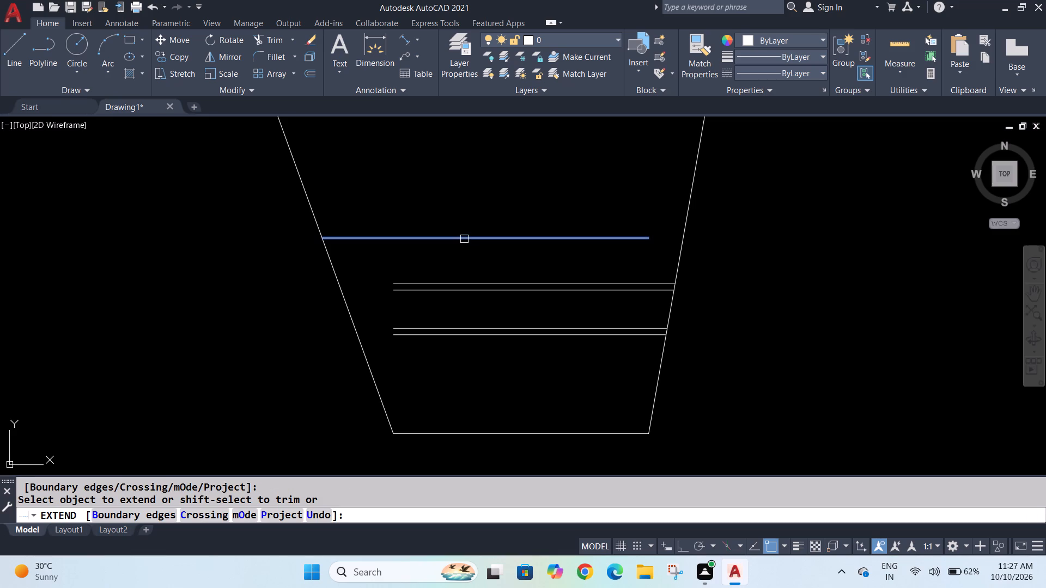
key("Escape")
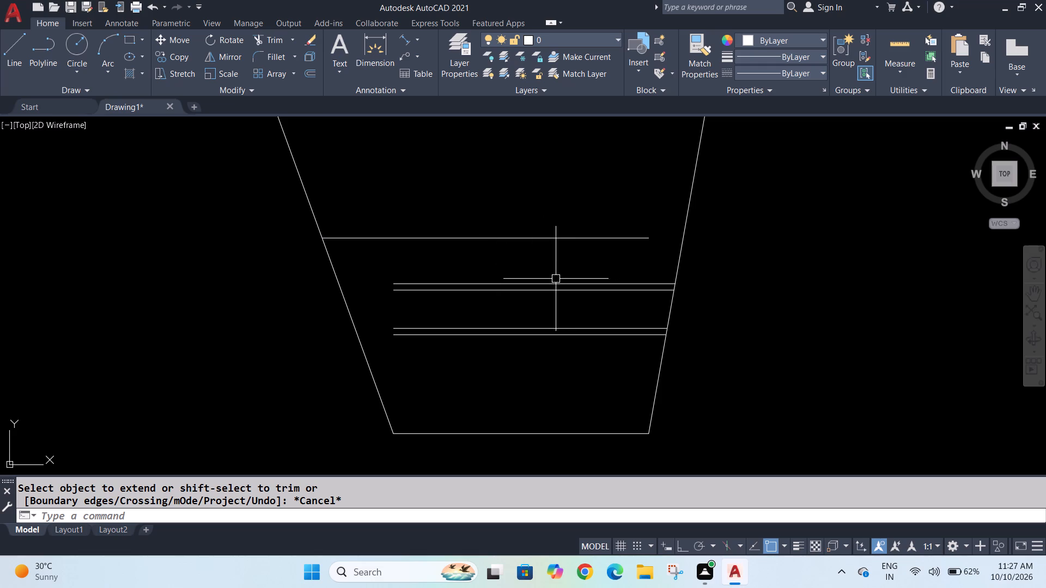
Delete both lines of the upper 6" wall pair, just below the newly extended line.
left_click(525, 288)
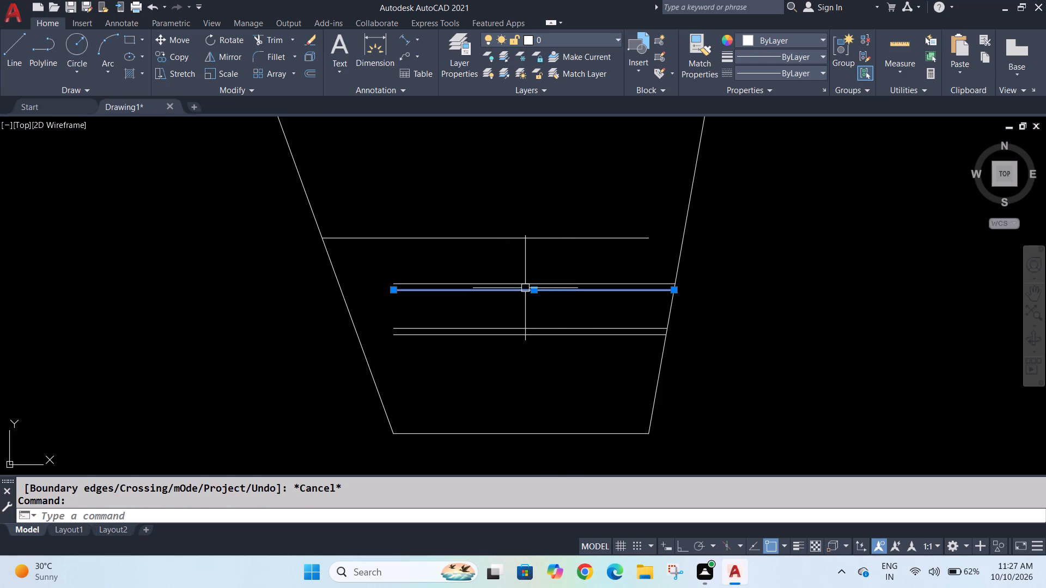
key("Delete")
left_click(525, 285)
key("Delete")
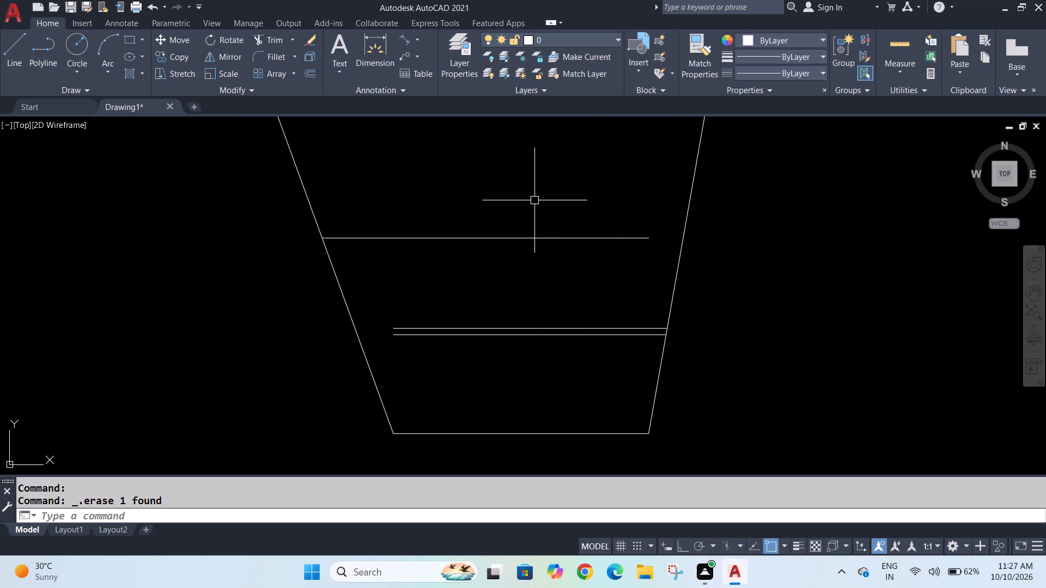
With Ortho on, add a vertical linear dimension between the topmost interior line and the upper line of the remaining wall pair.
left_click(419, 37)
left_click(412, 62)
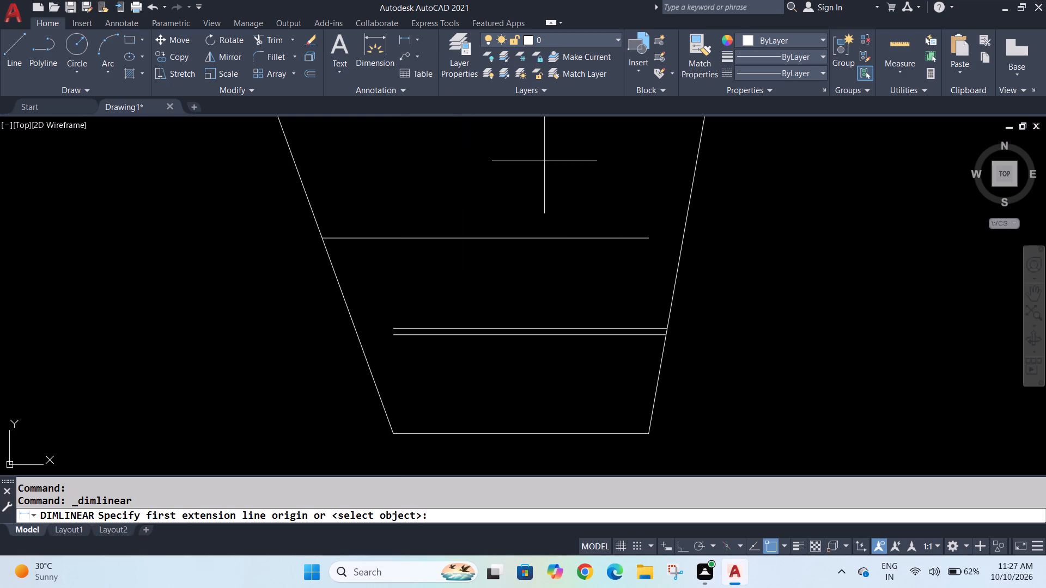
left_click(617, 237)
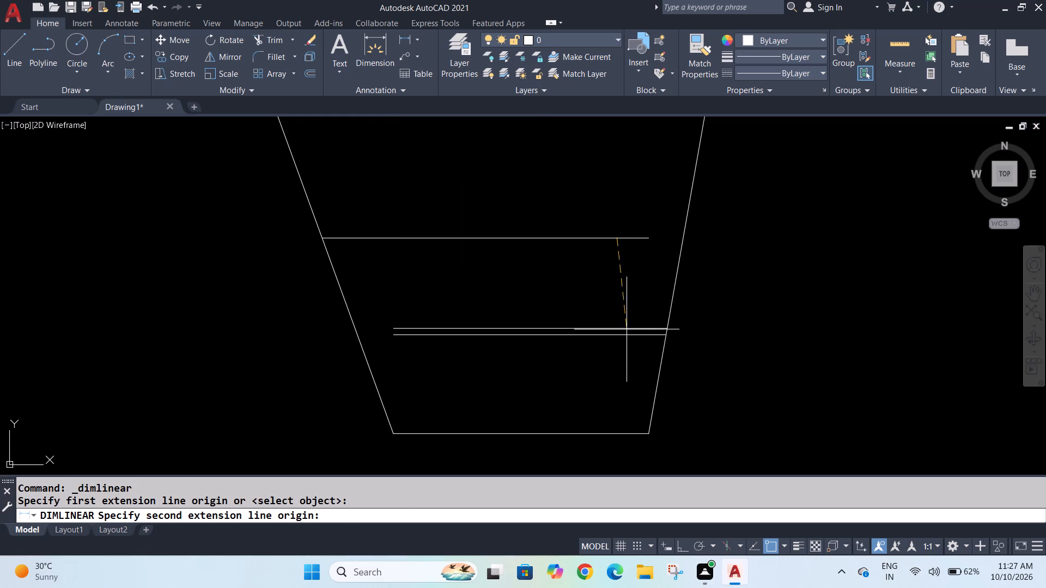
left_click(677, 544)
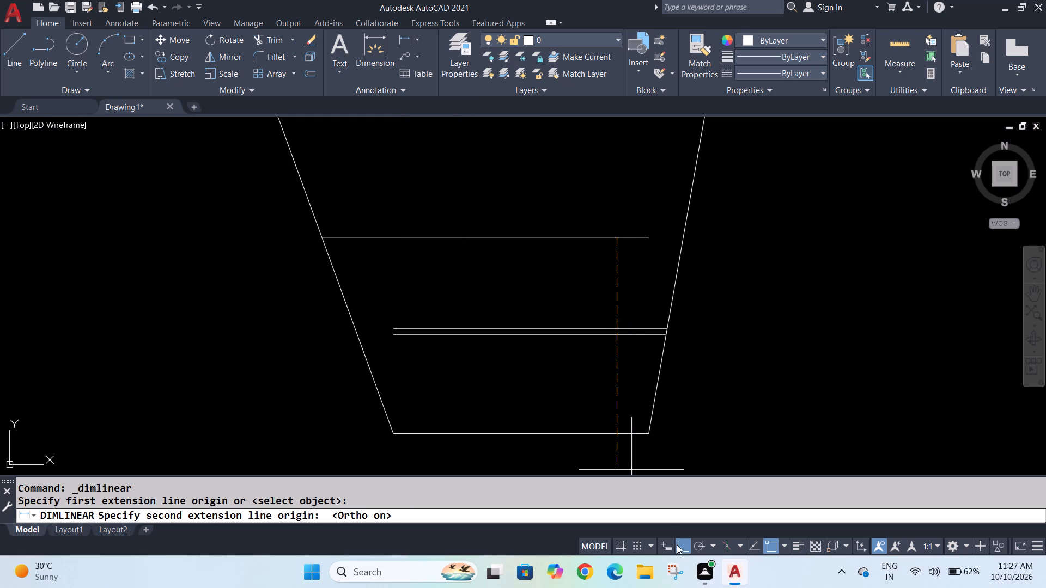
left_click(616, 326)
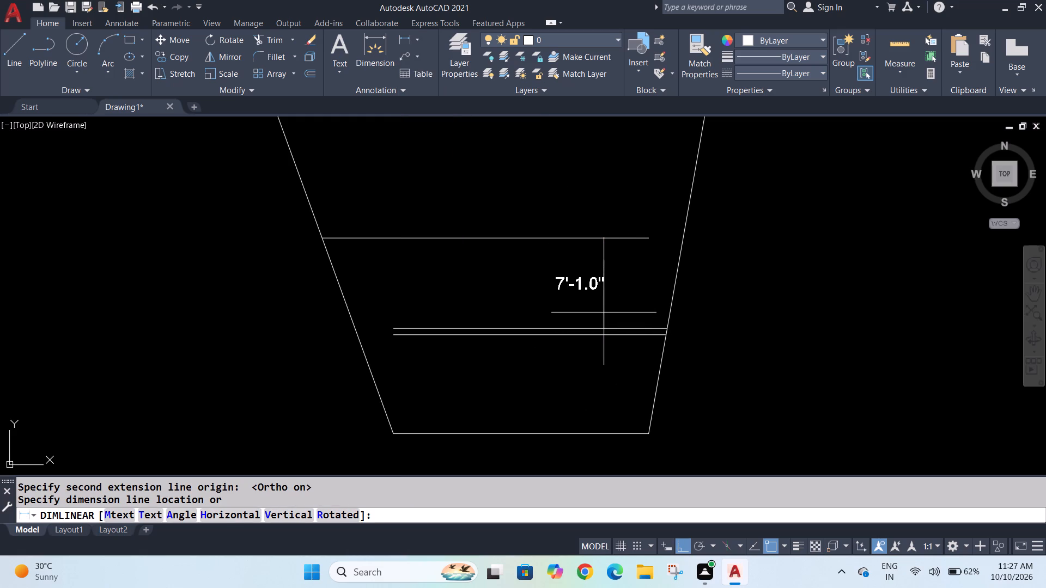
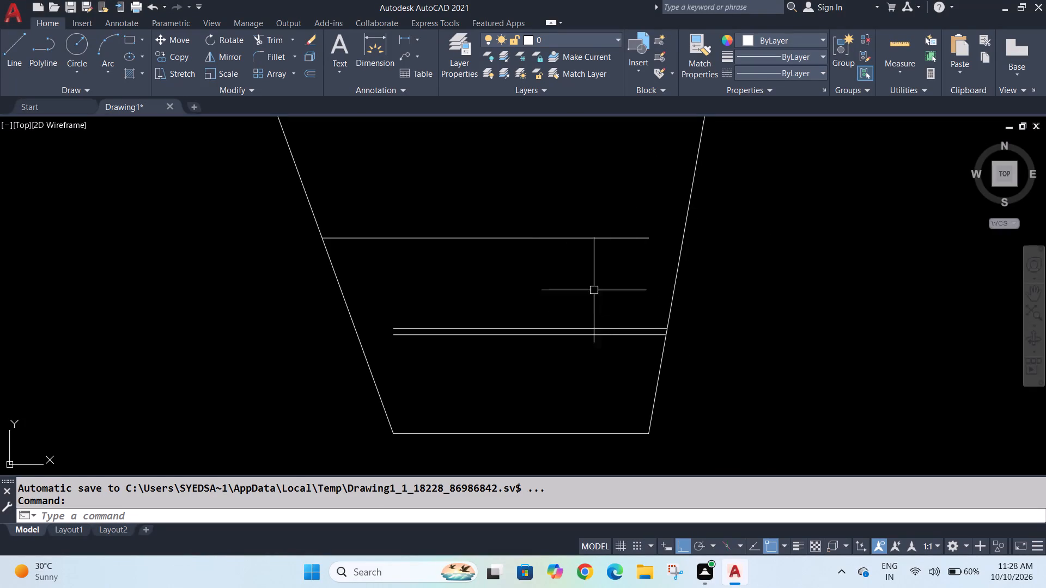
Offset the topmost interior line 6" upward to form a wall pair.
key("o")
key("Return")
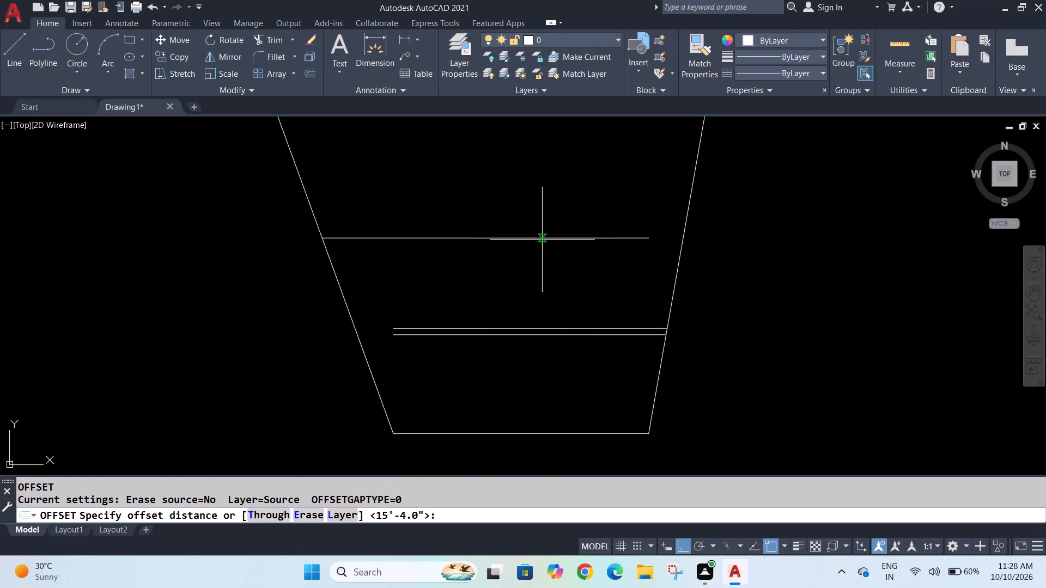
key("6")
key("shift+quotedbl")
key("Return")
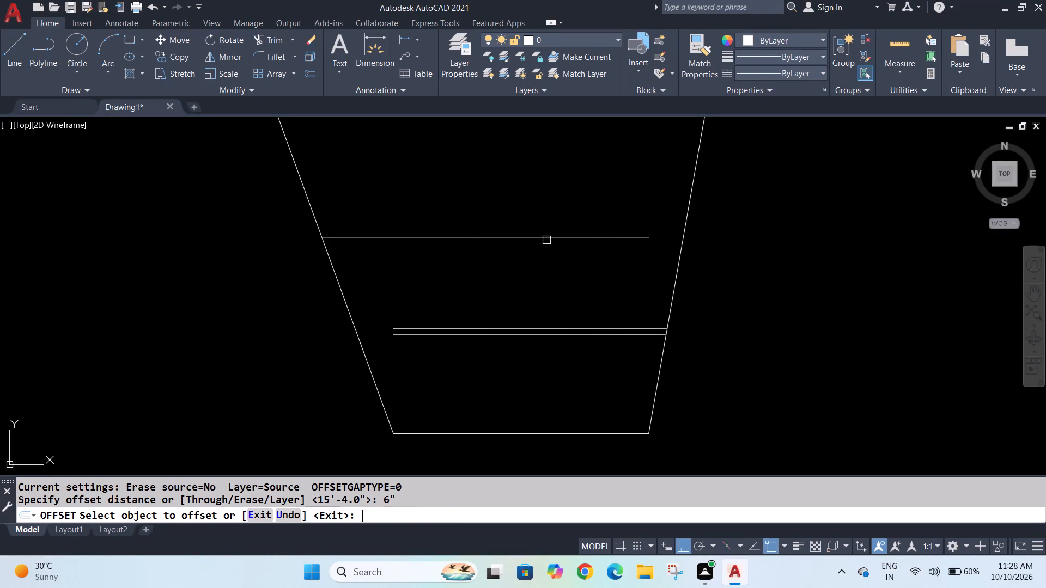
left_click(546, 239)
left_click(544, 211)
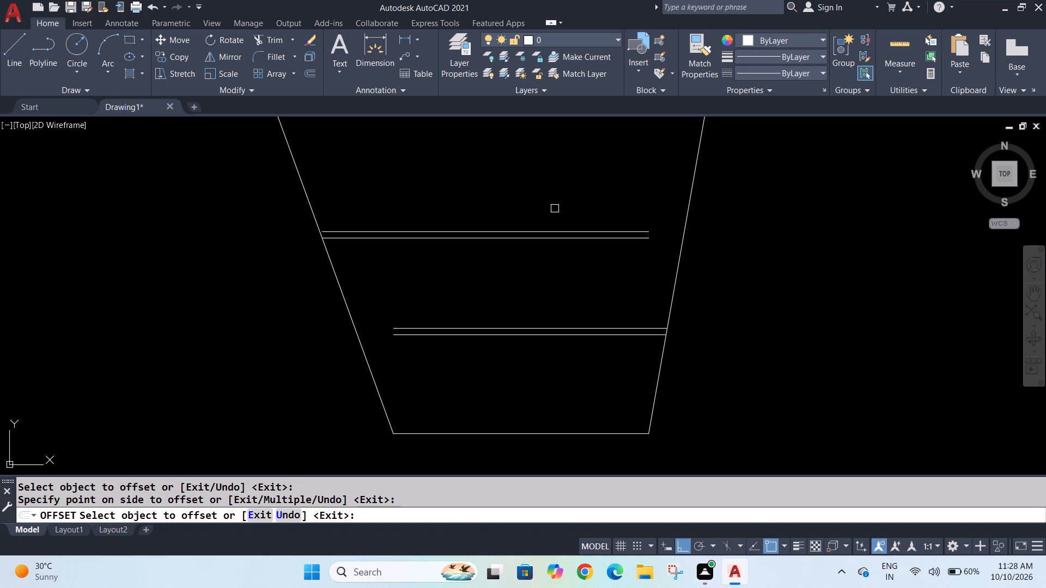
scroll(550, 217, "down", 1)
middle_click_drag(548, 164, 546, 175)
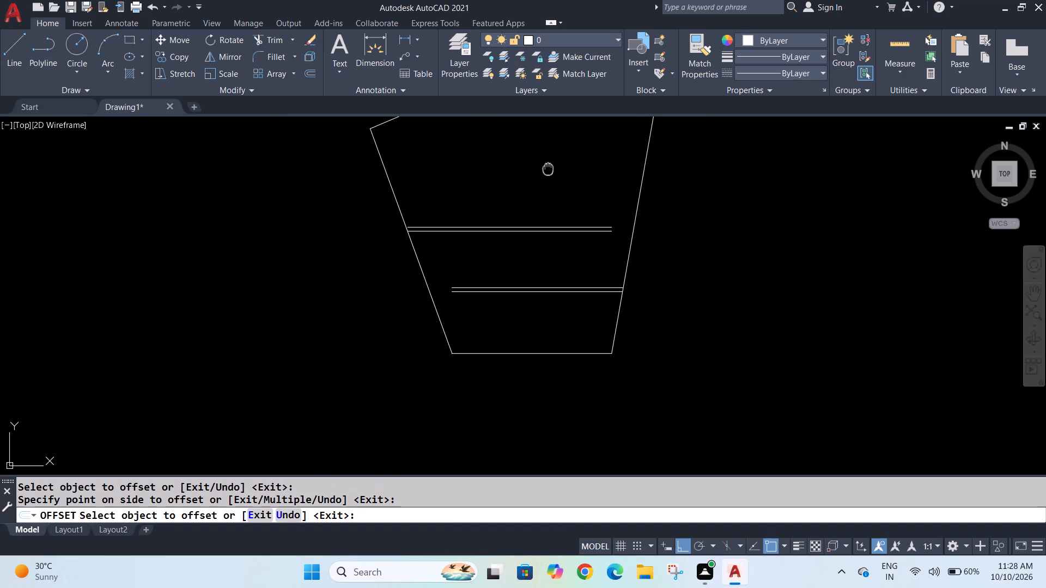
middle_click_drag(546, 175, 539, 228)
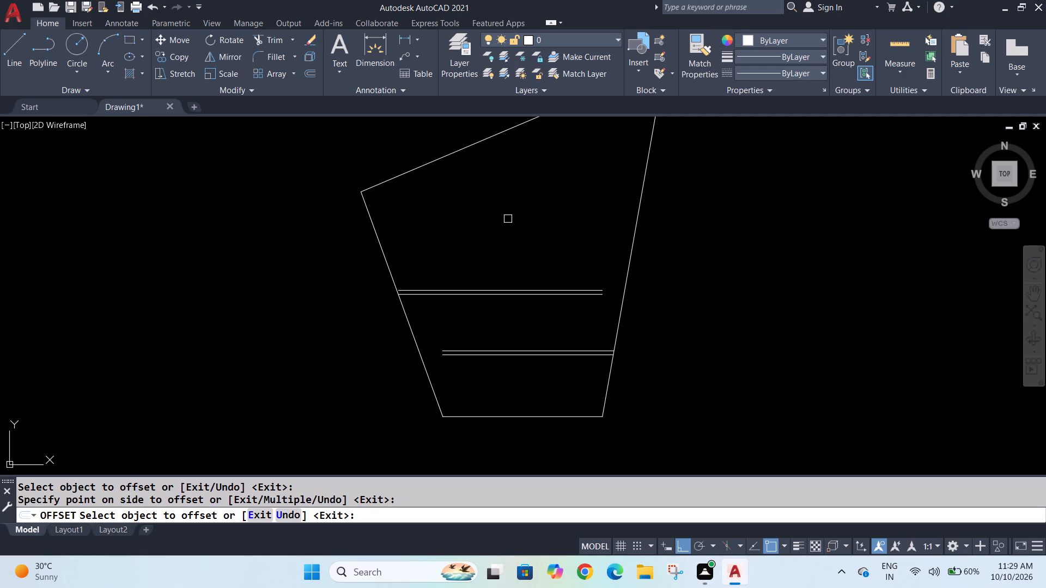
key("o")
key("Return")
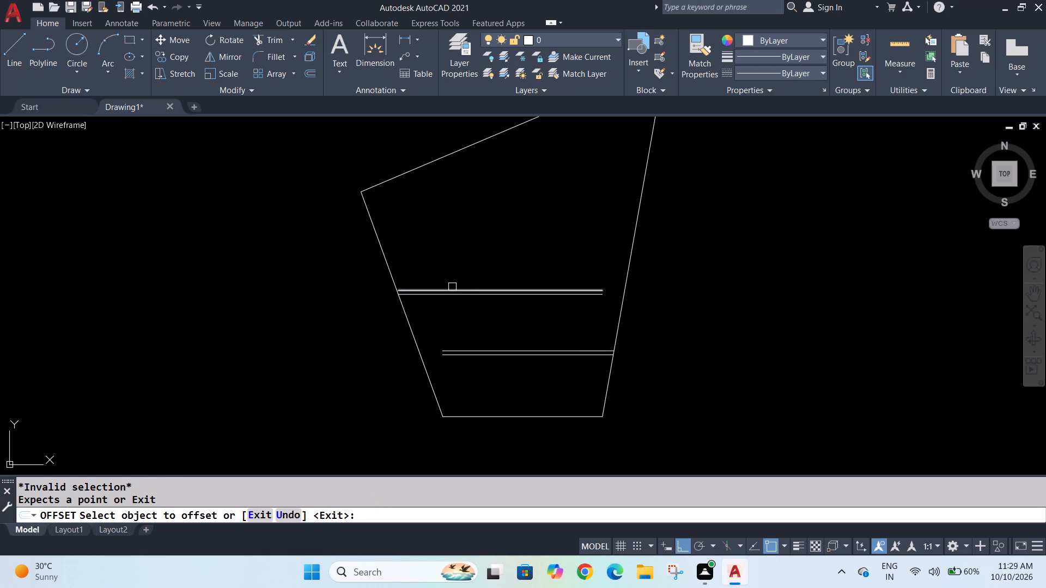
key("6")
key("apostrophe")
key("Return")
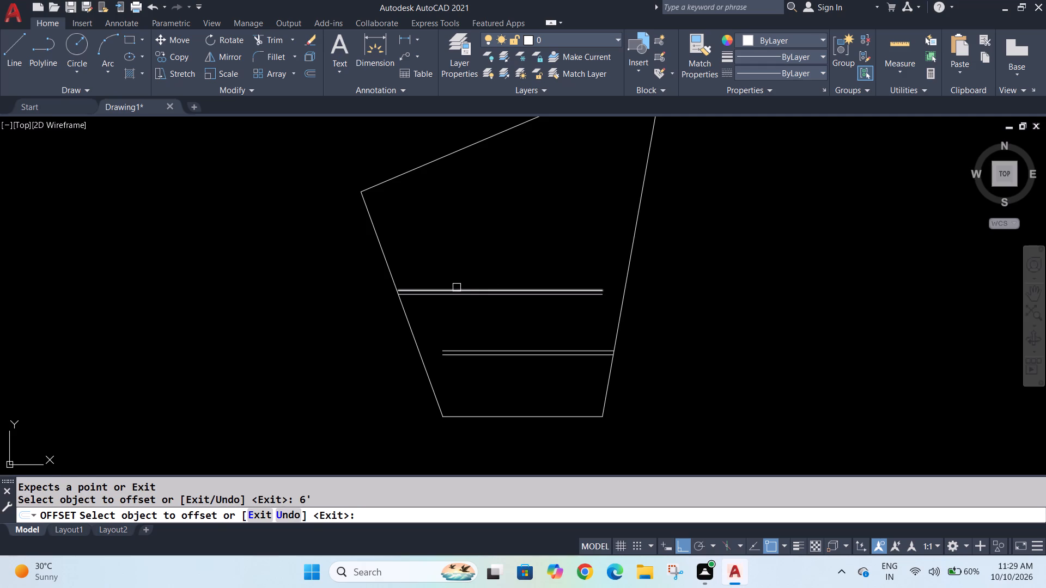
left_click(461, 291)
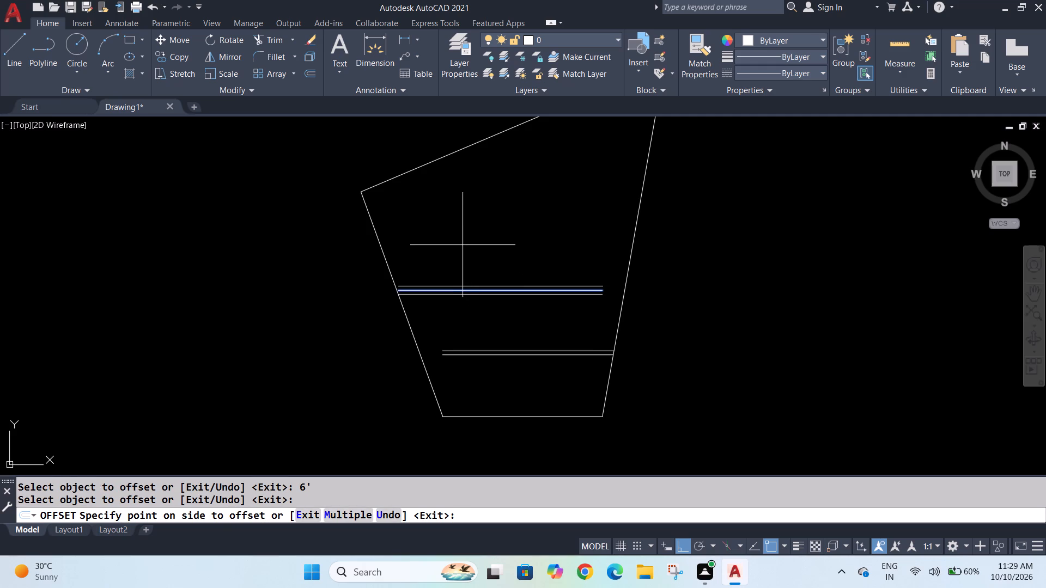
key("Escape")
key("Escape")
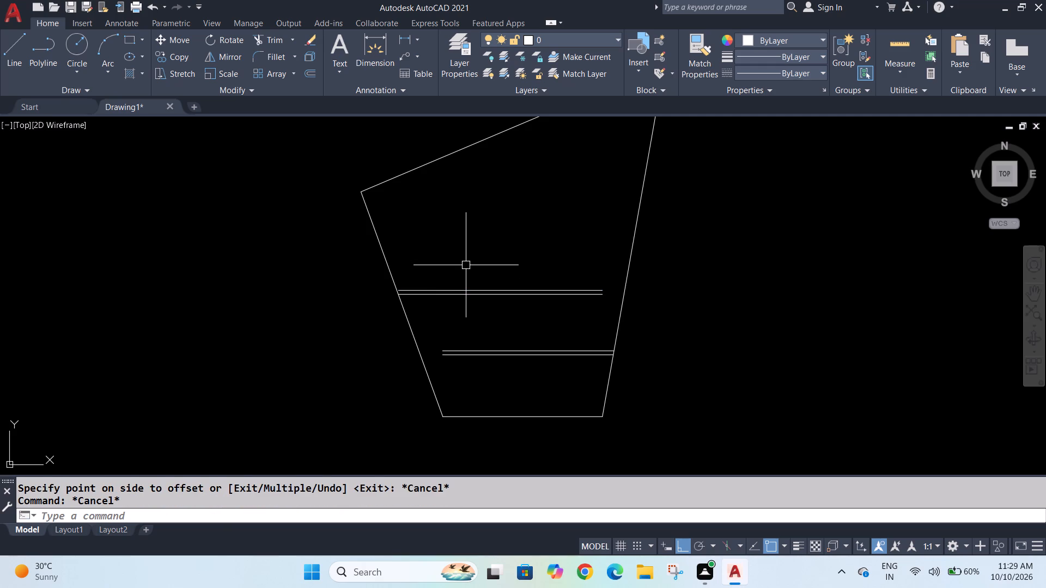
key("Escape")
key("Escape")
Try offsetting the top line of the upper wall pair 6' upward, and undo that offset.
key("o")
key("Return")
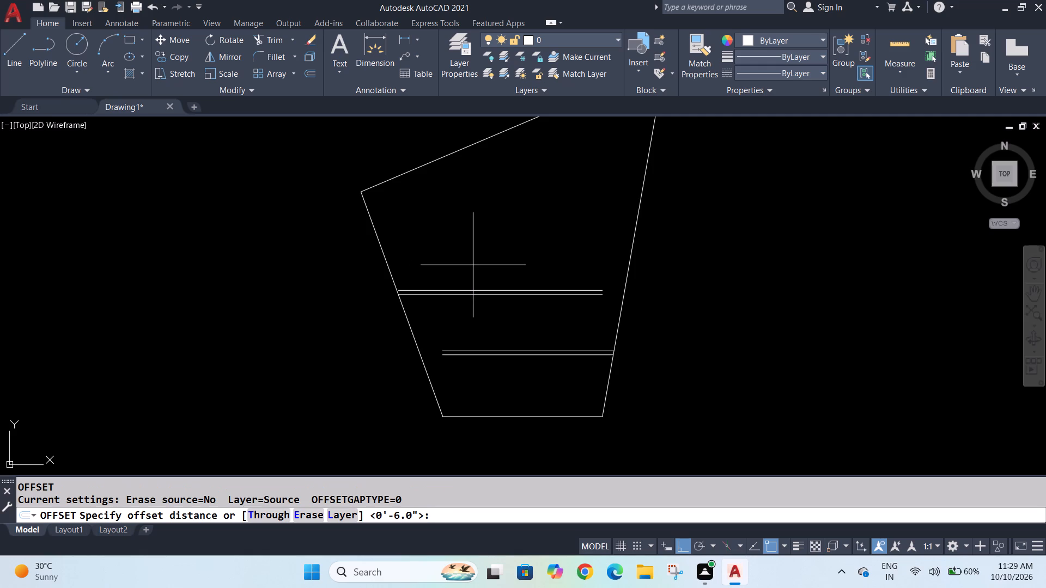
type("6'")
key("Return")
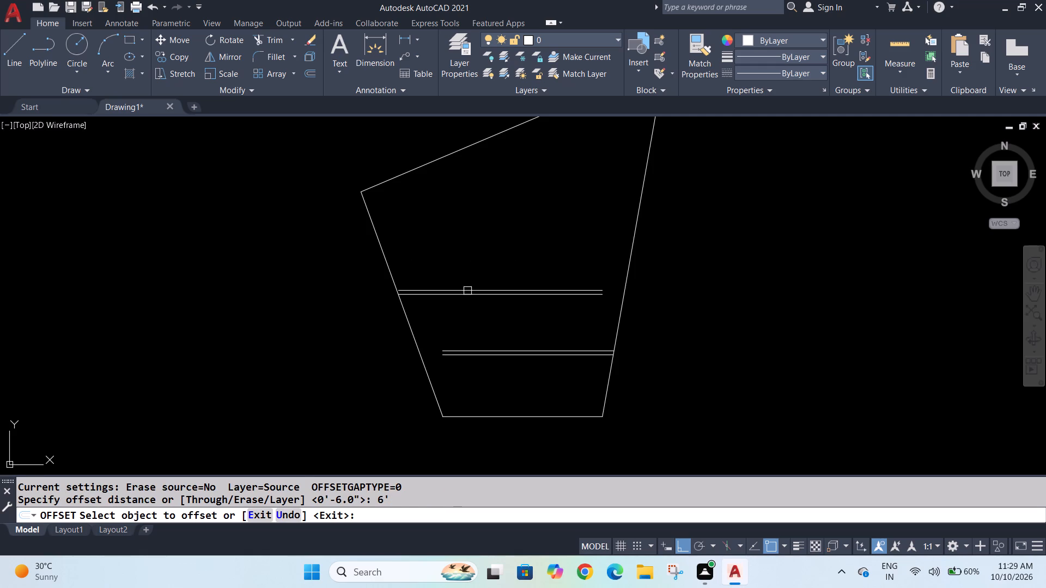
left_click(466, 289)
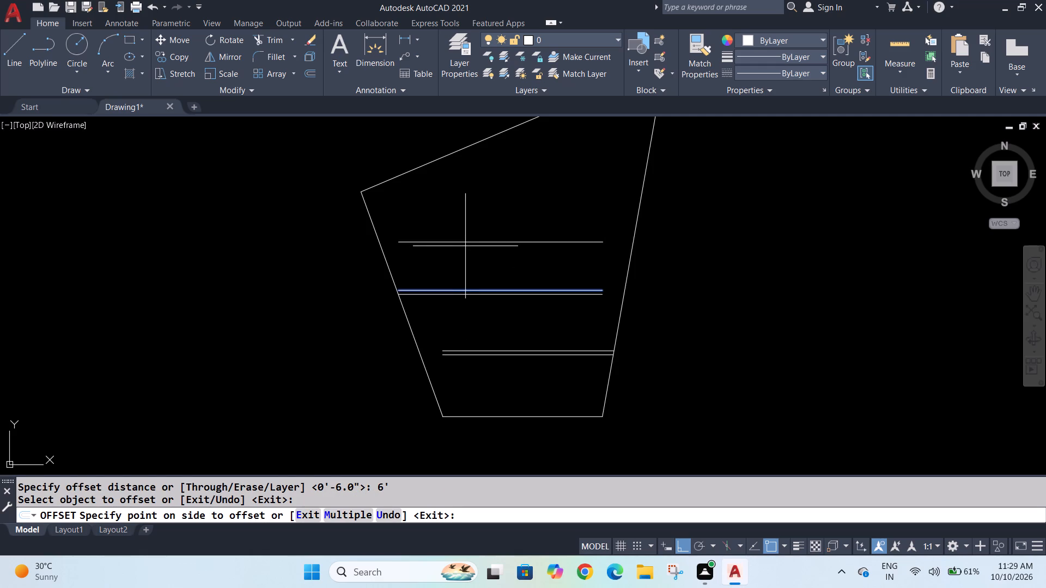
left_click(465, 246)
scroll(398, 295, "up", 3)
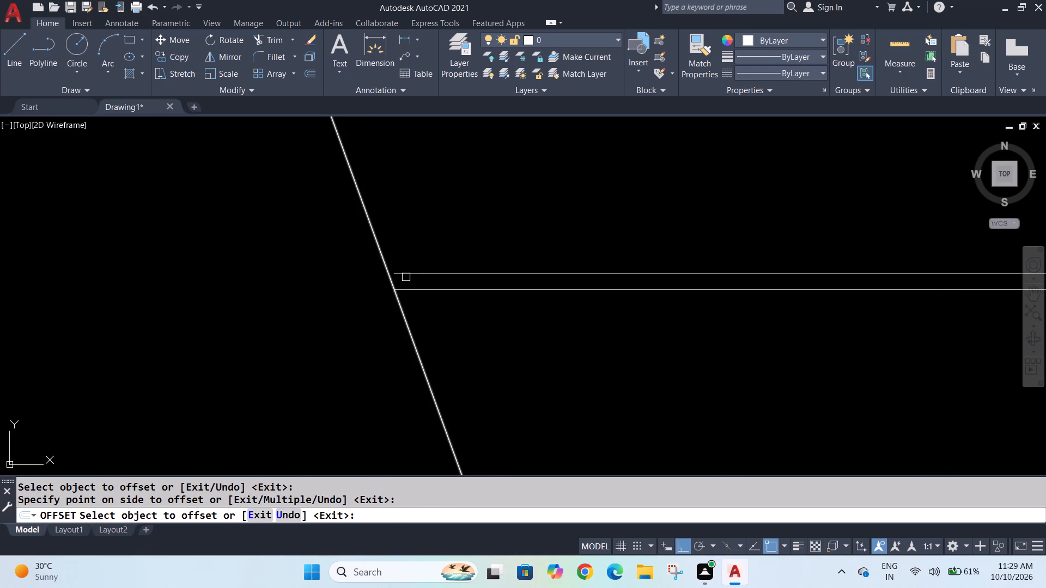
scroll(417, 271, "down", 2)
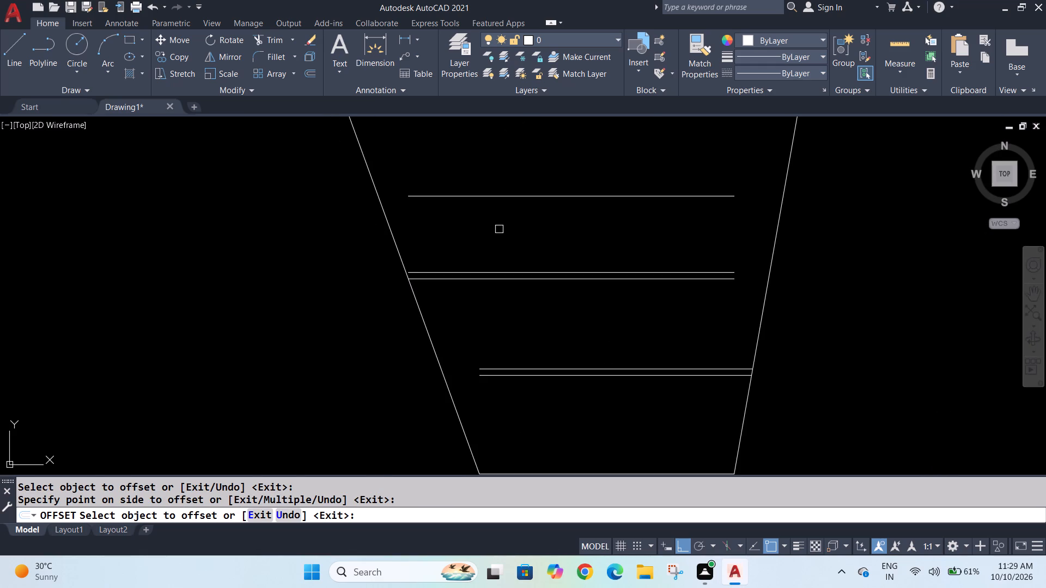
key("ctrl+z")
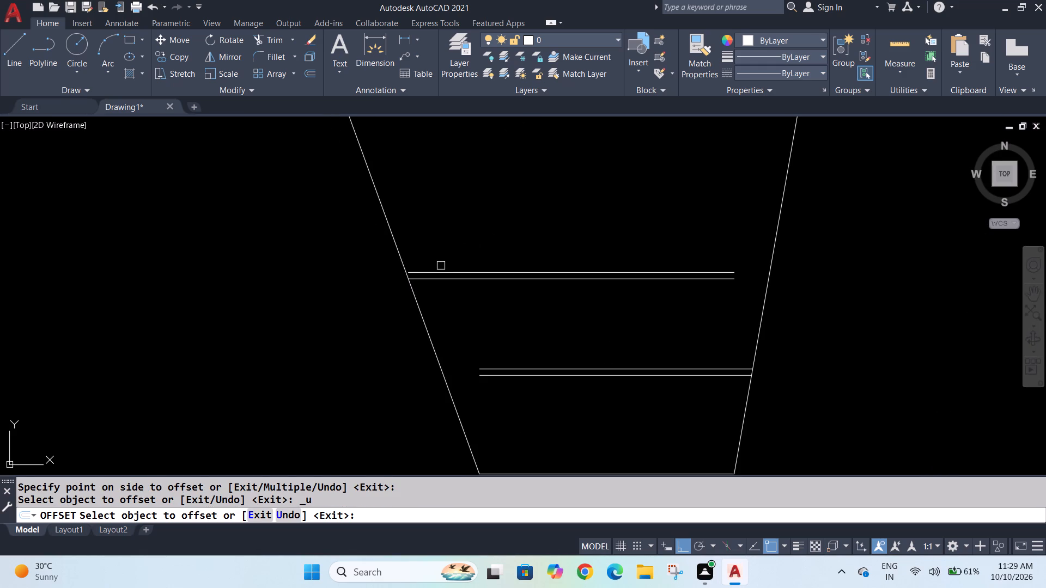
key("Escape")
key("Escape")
Extend the top line of the upper wall pair to meet the outline's left angled side.
key("e")
key("x")
key("Return")
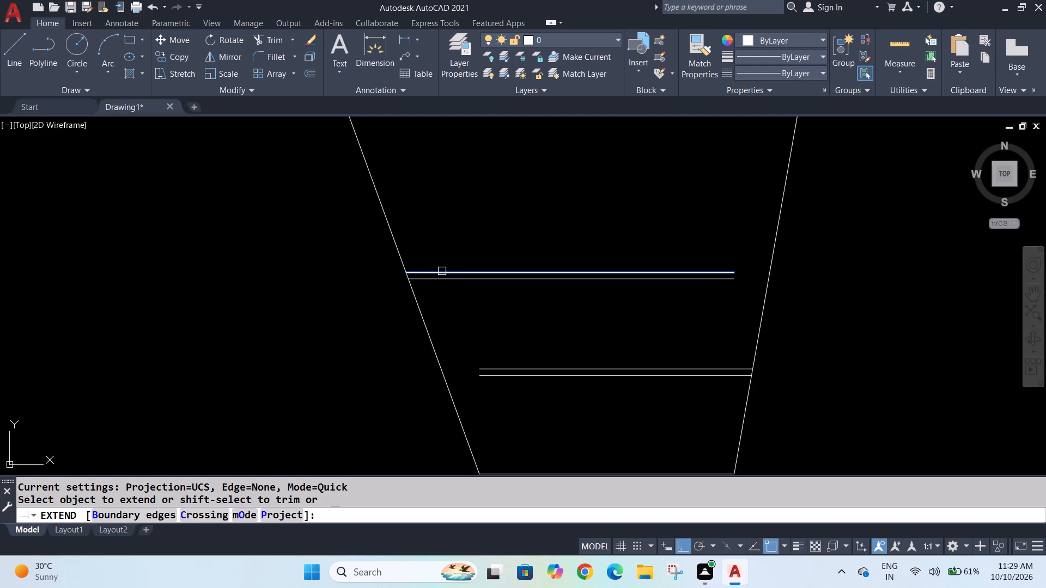
left_click(439, 268)
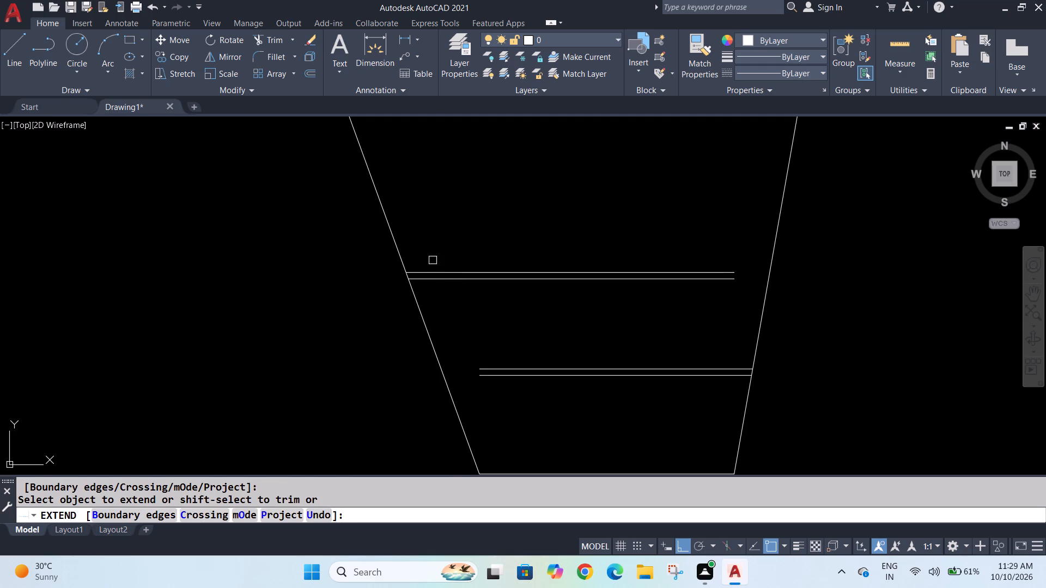
scroll(419, 267, "up", 2)
scroll(420, 268, "down", 3)
key("Escape")
scroll(442, 242, "up", 1)
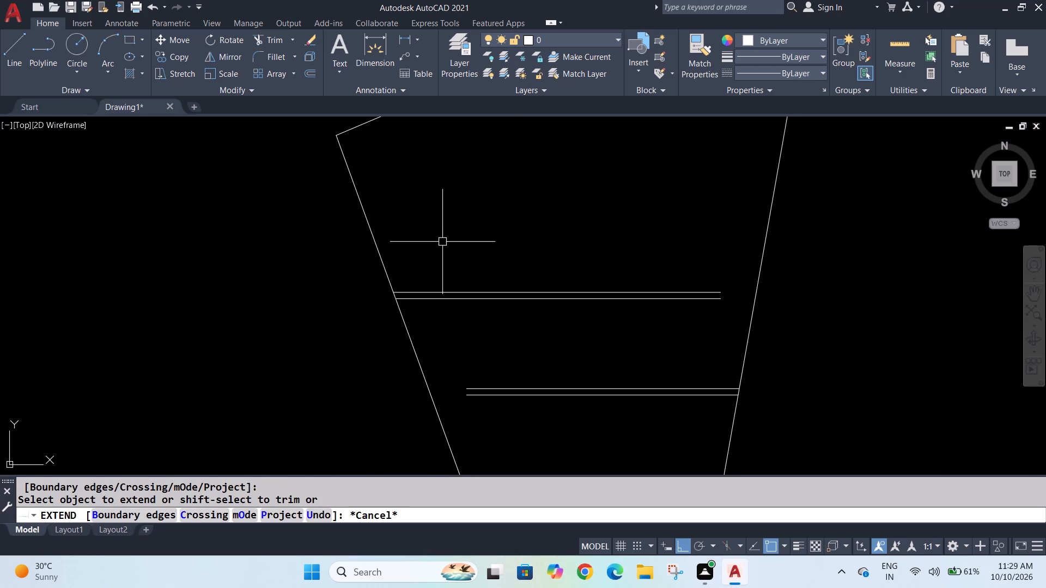
key("Escape")
key("Escape")
key("Escape")
Offset the top line of the upper wall pair 6' upward into the plan.
key("o")
key("Return")
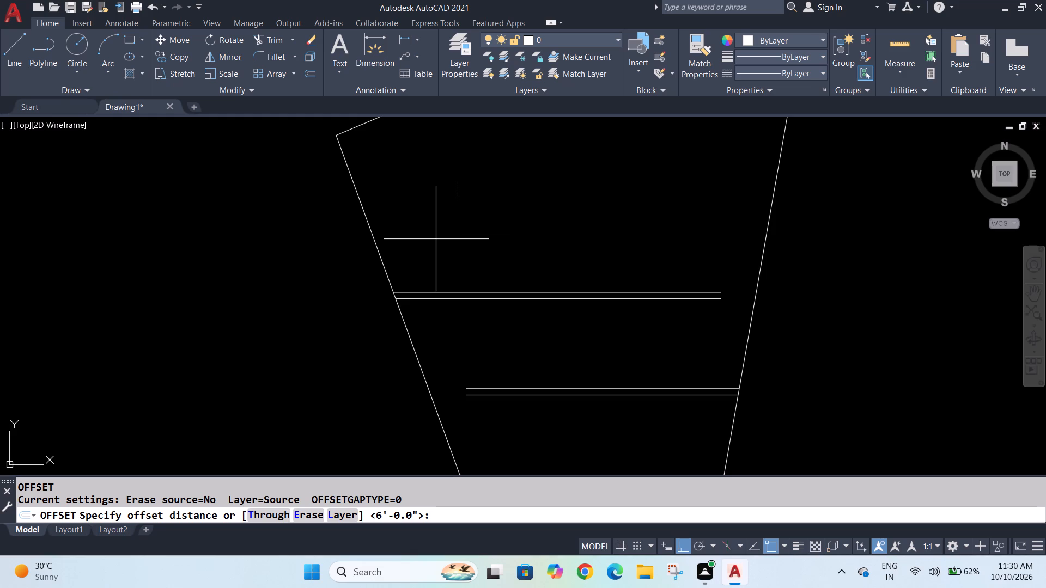
key("o")
key("BackSpace")
key("6")
key("apostrophe")
key("Return")
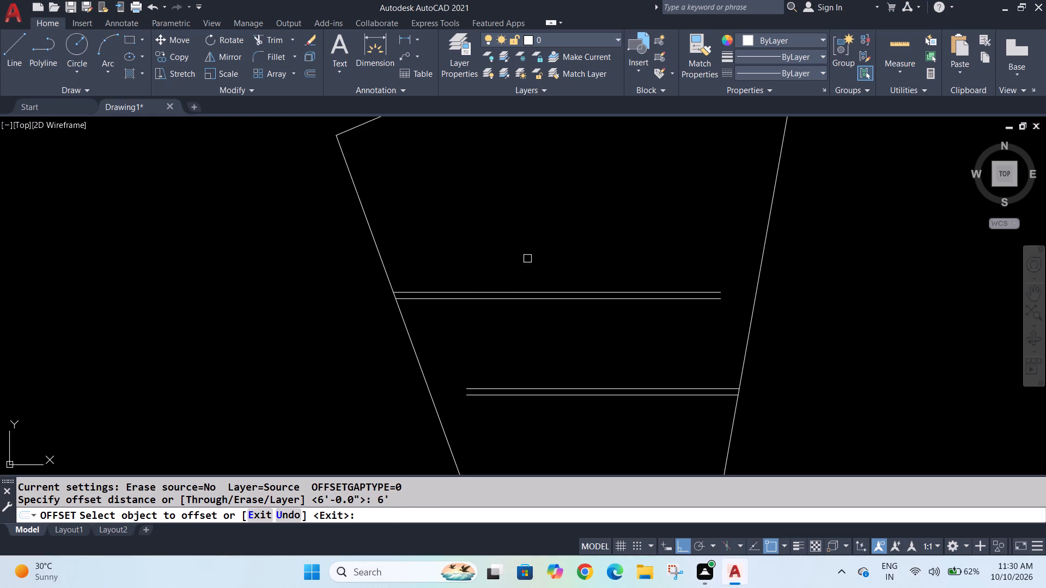
left_click(463, 290)
left_click(468, 227)
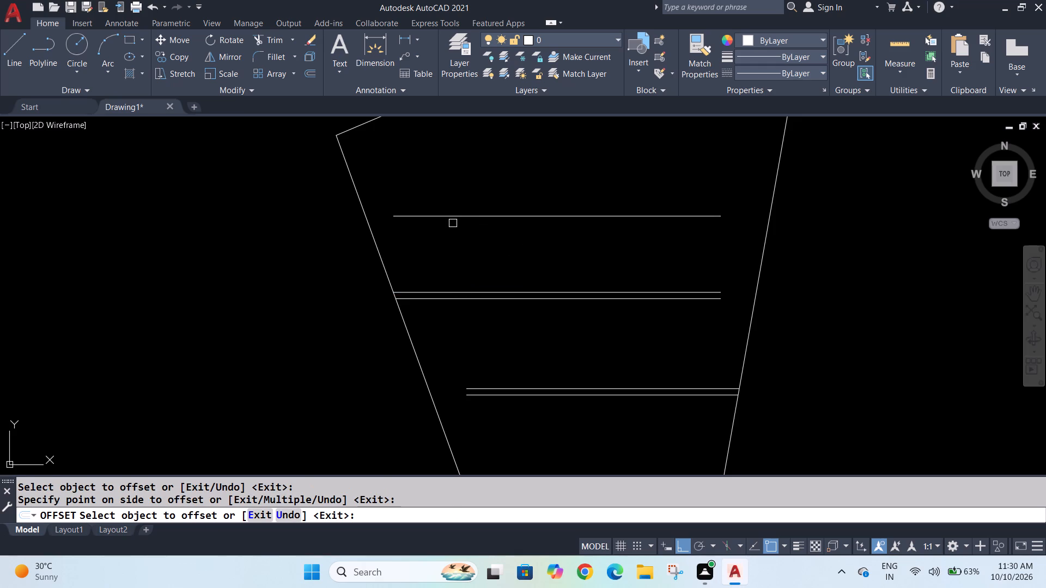
key("Escape")
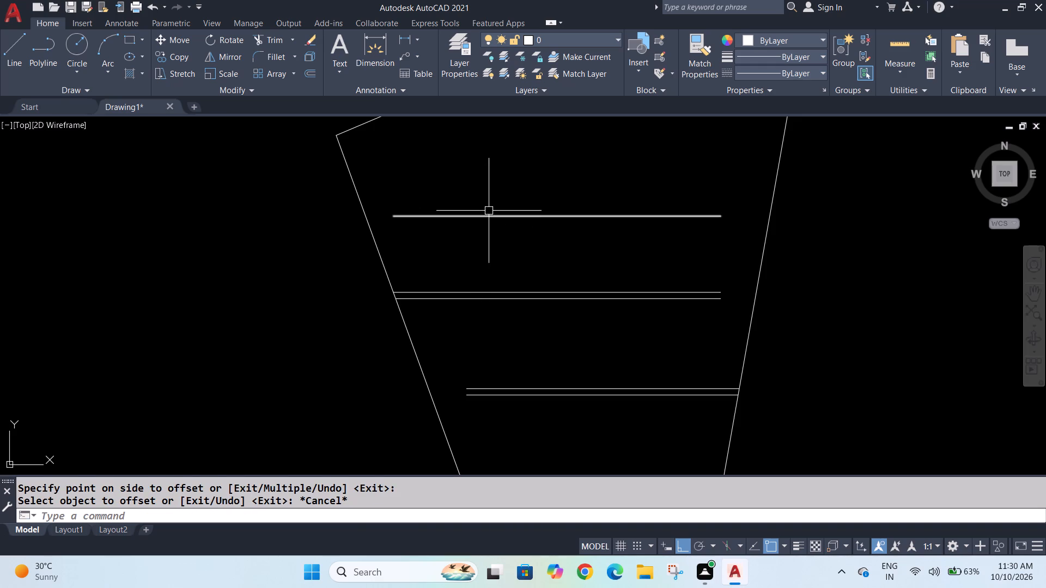
Offset the new topmost interior line 6" upward to form a third wall pair.
middle_click_drag(489, 211, 483, 256)
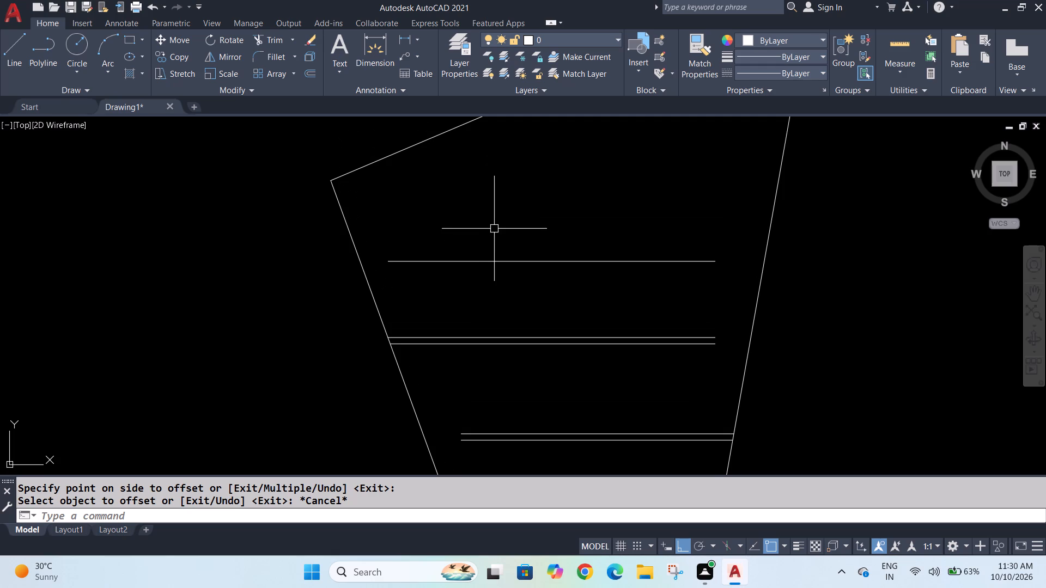
key("Escape")
key("Escape")
key("o")
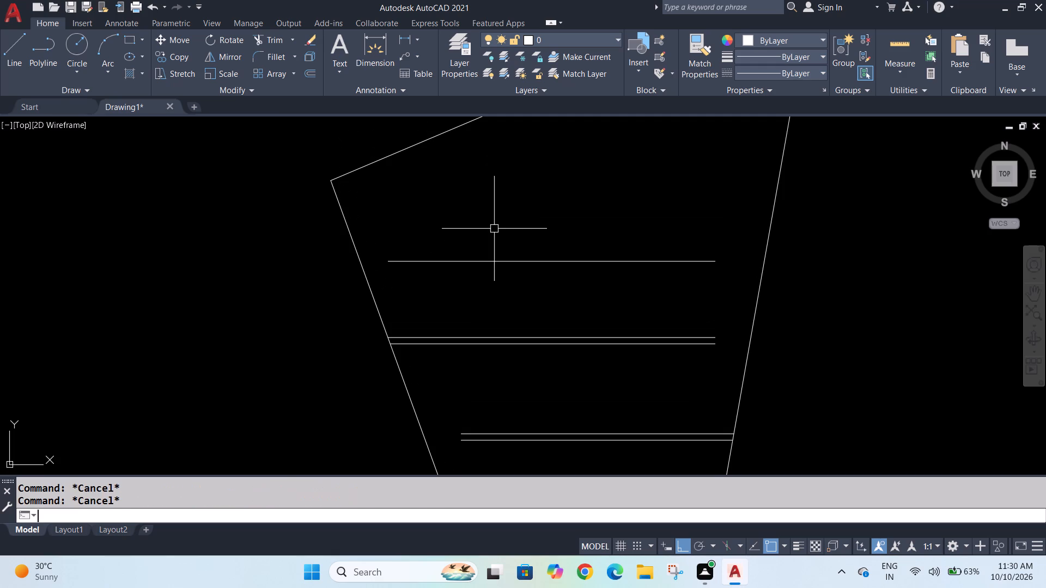
key("Return")
key("6")
key("shift+quotedbl")
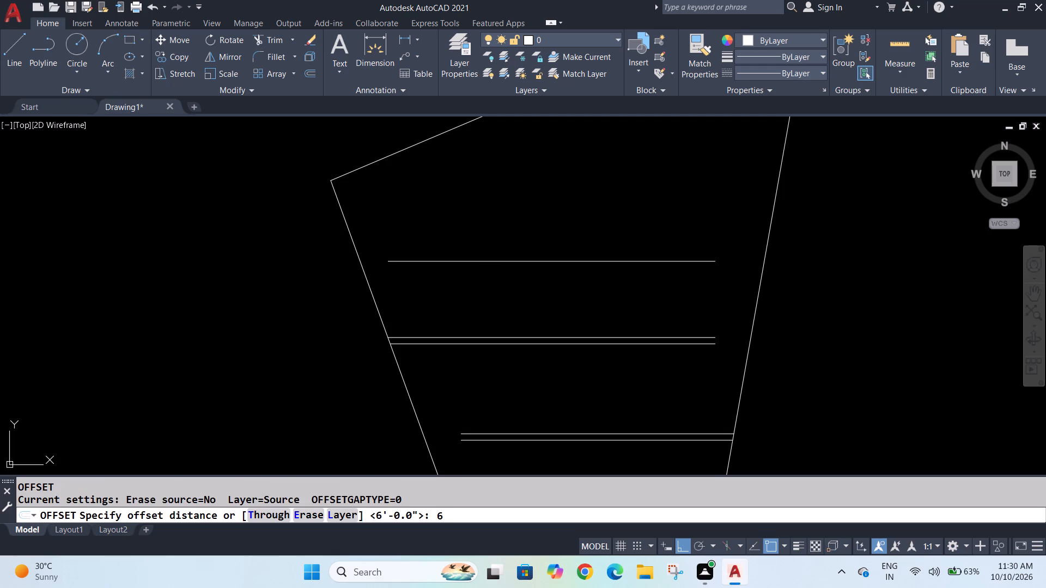
key("Return")
left_click(459, 263)
left_click(464, 234)
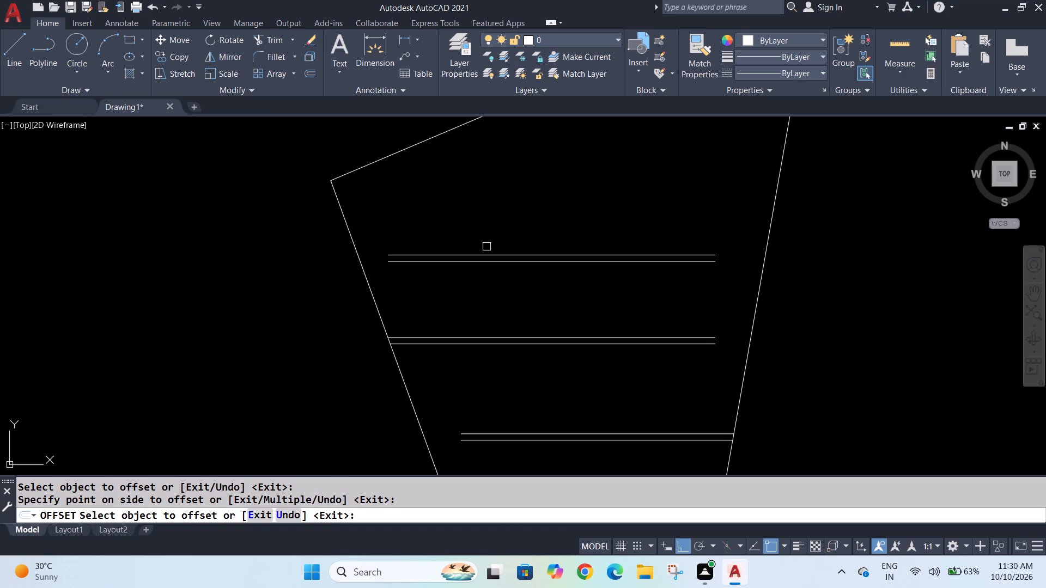
key("Escape")
key("Escape")
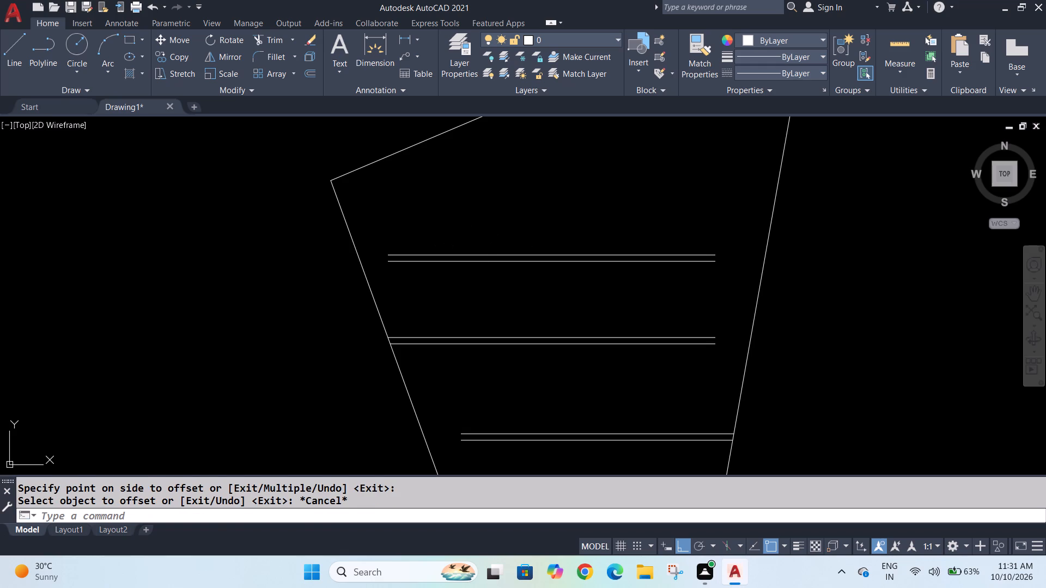
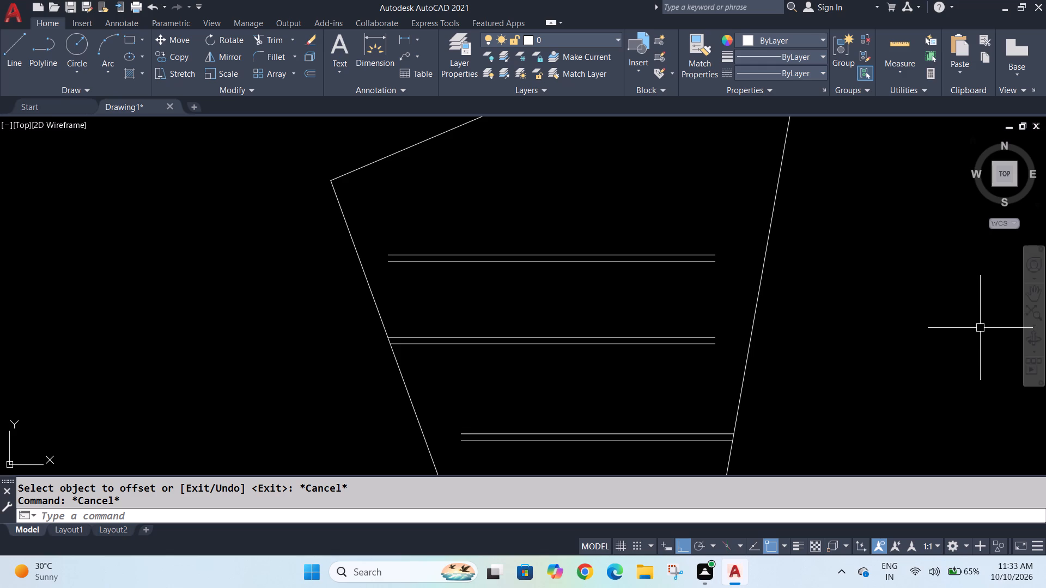
Draw a vertical line from the middle wall pair's lower-left end on the outline up to the topmost interior line.
scroll(403, 320, "up", 1)
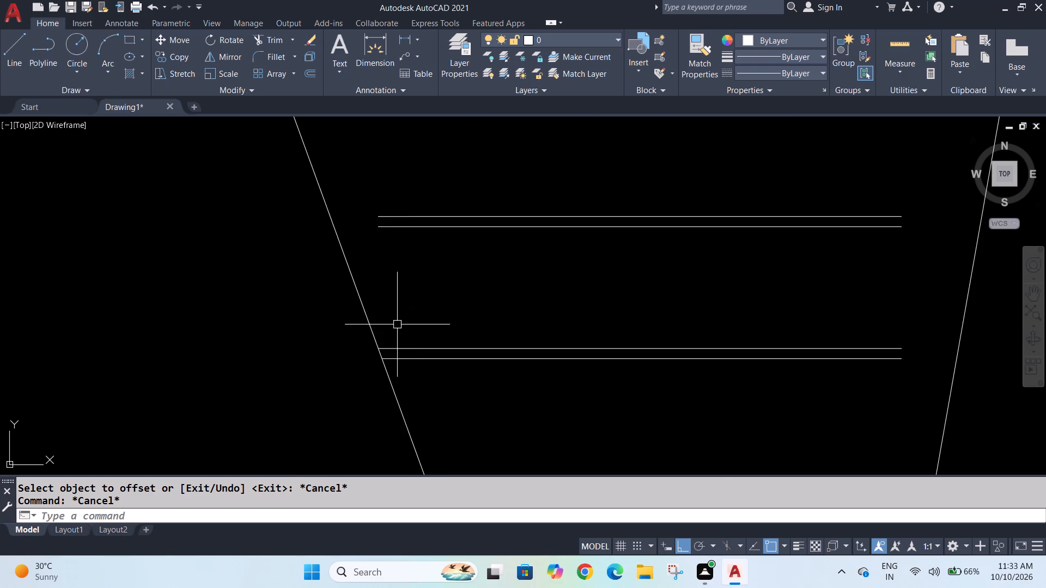
scroll(394, 329, "up", 1)
key("l")
key("Return")
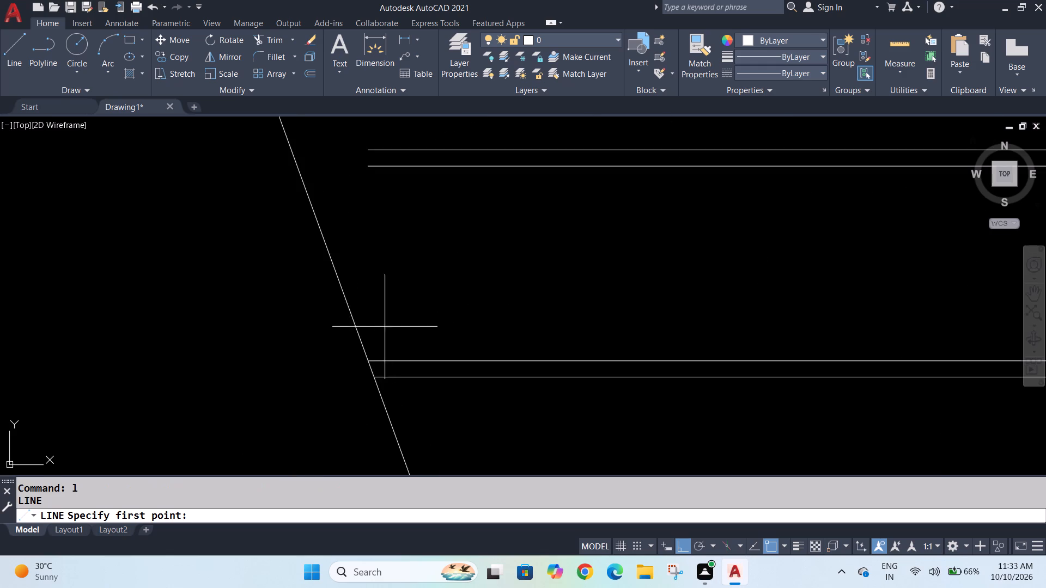
left_click(374, 375)
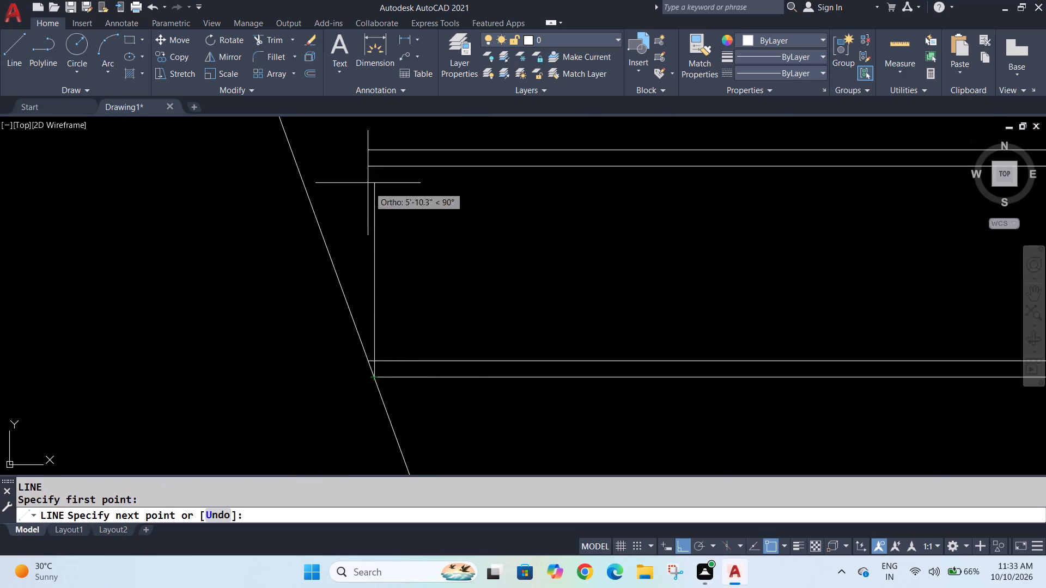
left_click(377, 148)
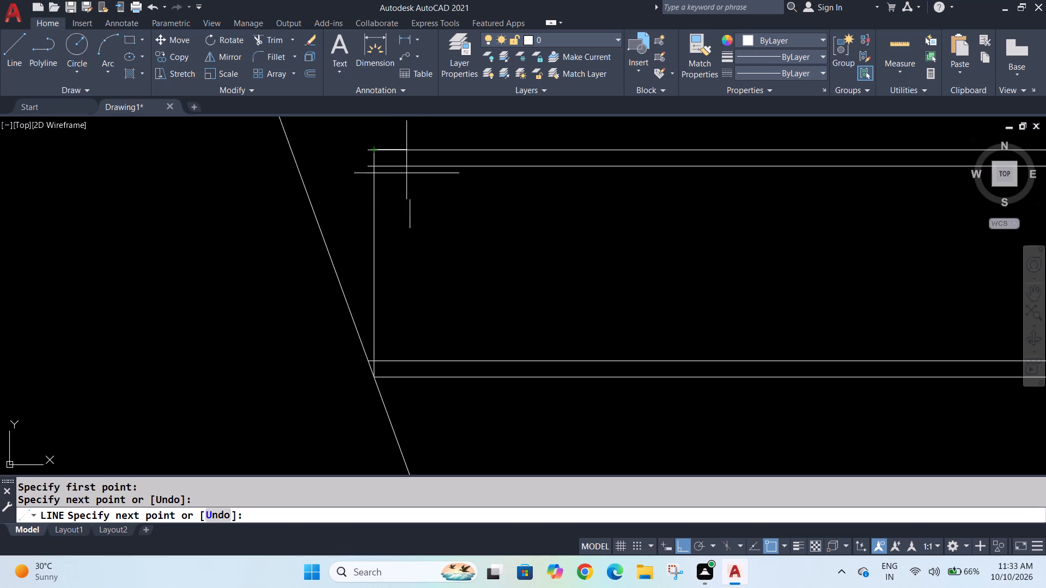
key("Escape")
Trim the short wall-line stubs projecting left of the new vertical line, two on the top pair and one on the middle pair.
key("t")
key("r")
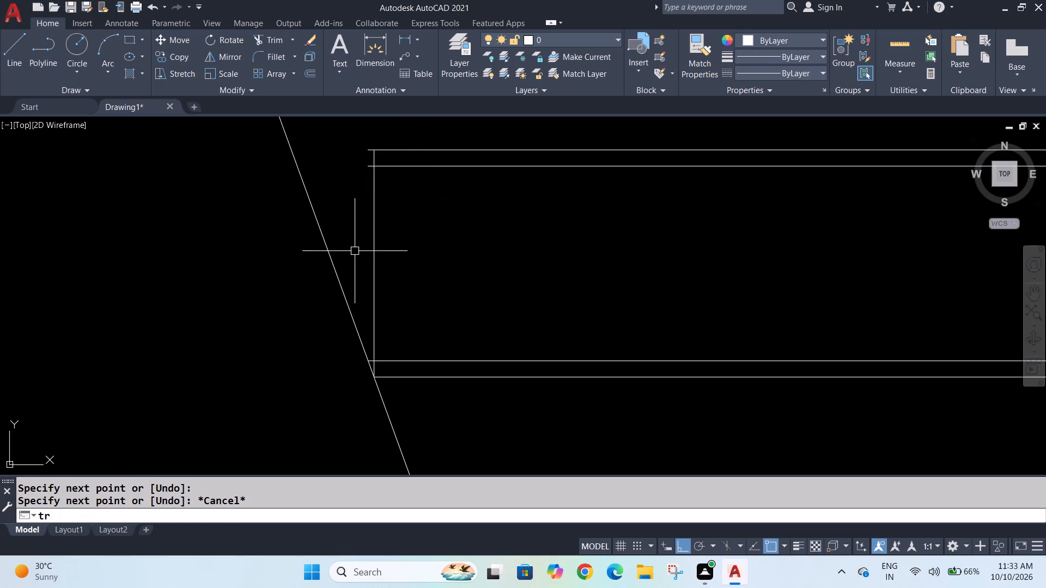
key("Return")
key("Return")
scroll(361, 143, "up", 2)
left_click(375, 160)
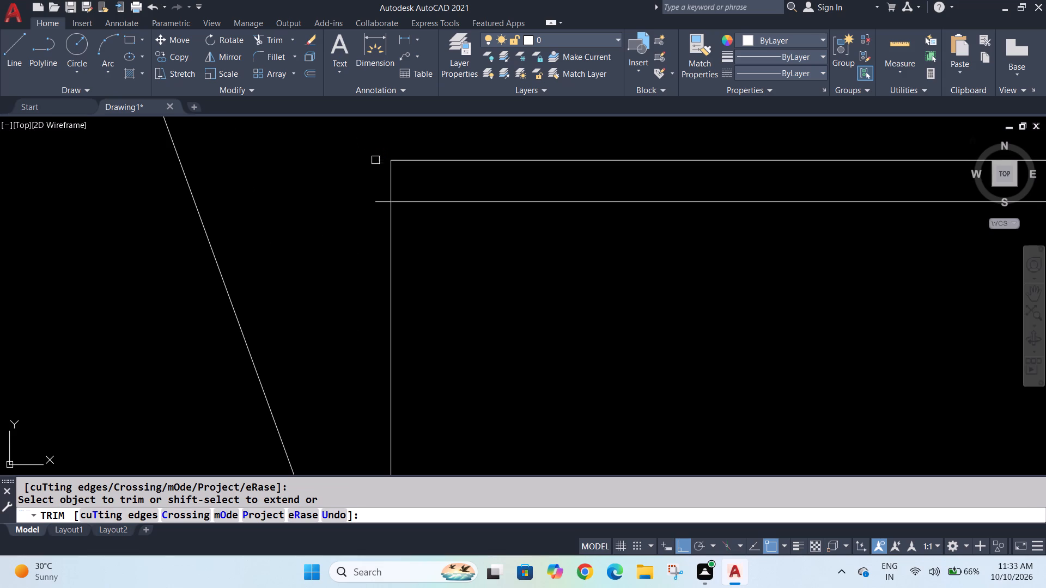
left_click(375, 201)
scroll(374, 202, "down", 3)
scroll(372, 322, "up", 4)
left_click(381, 313)
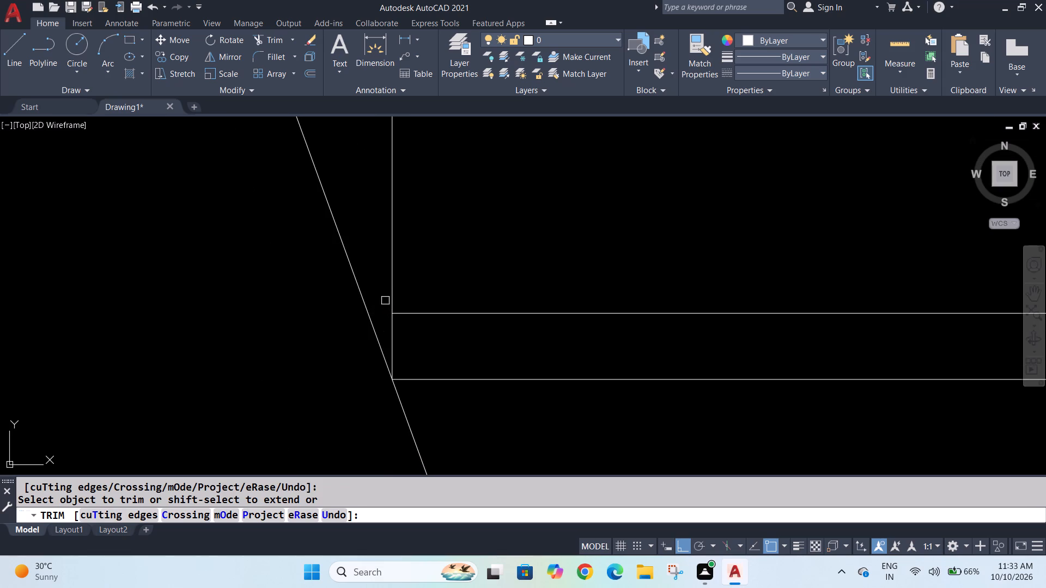
scroll(393, 264, "down", 1)
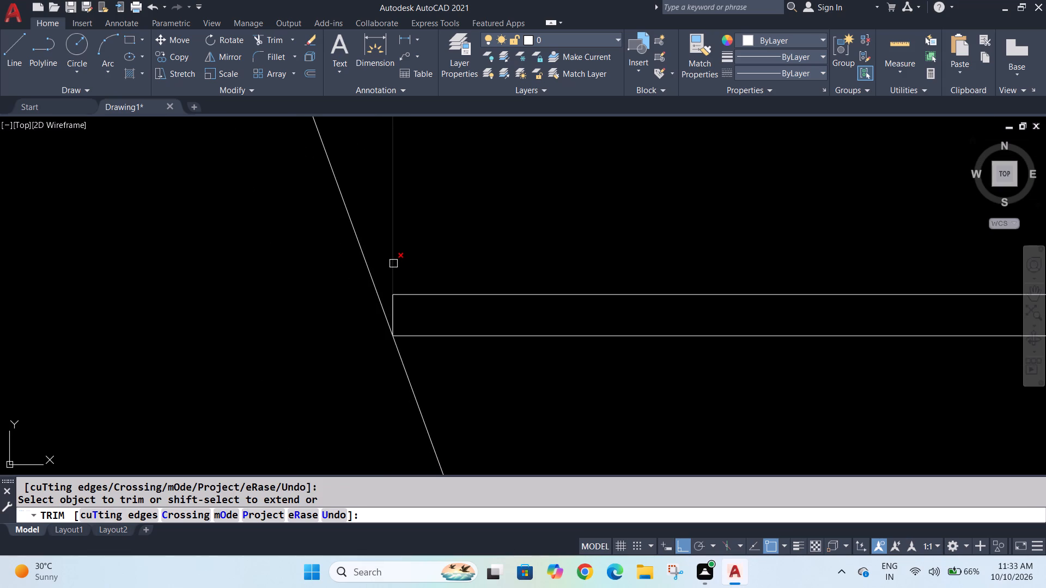
scroll(425, 260, "down", 2)
key("Escape")
key("Escape")
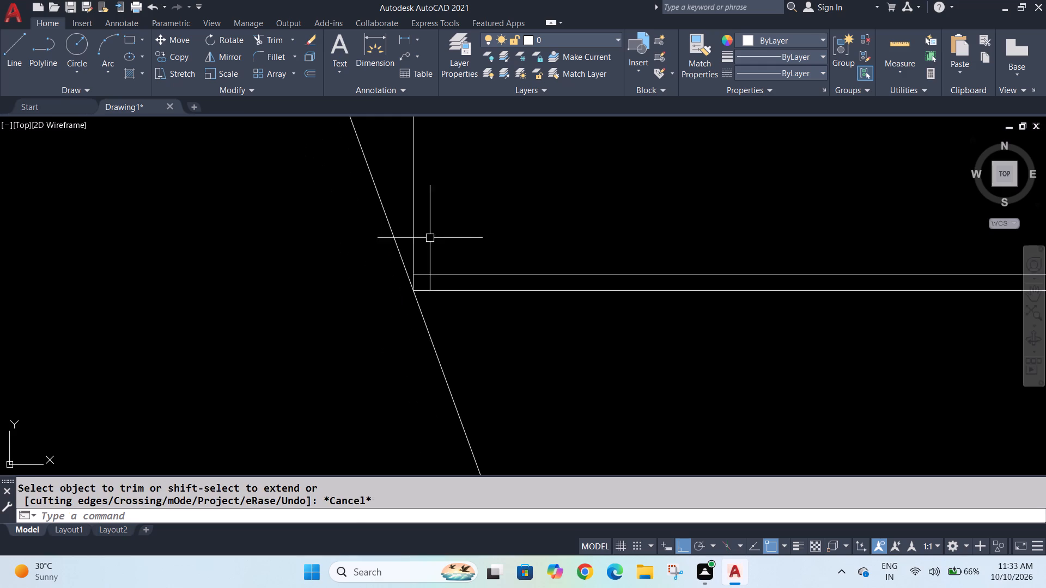
Offset the vertical line 6" to the right to form the left wall between the top and middle wall pairs.
middle_click_drag(450, 217, 423, 334)
scroll(464, 279, "down", 4)
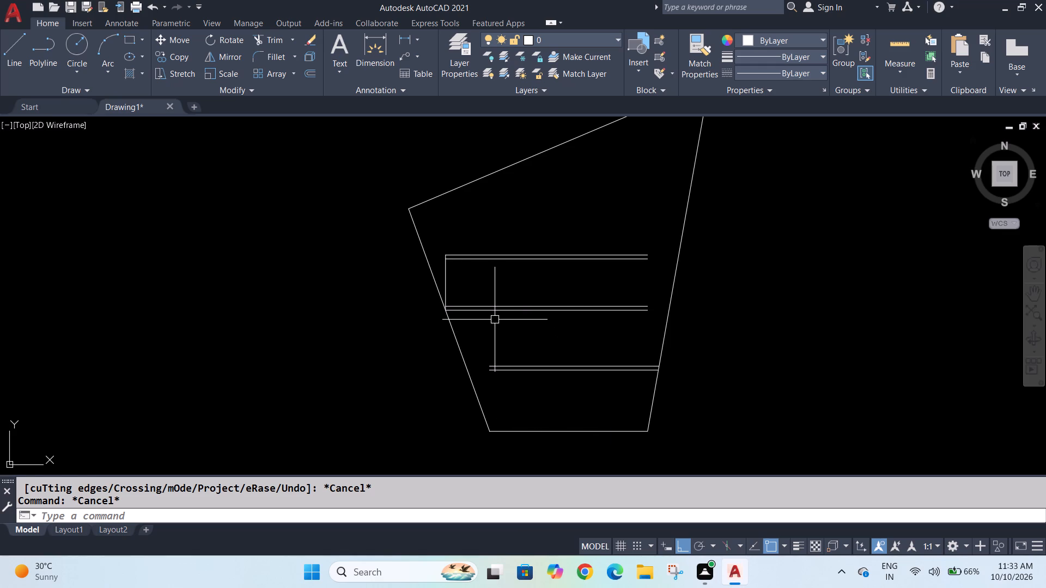
key("Escape")
key("Escape")
scroll(445, 264, "up", 1)
key("o")
key("Return")
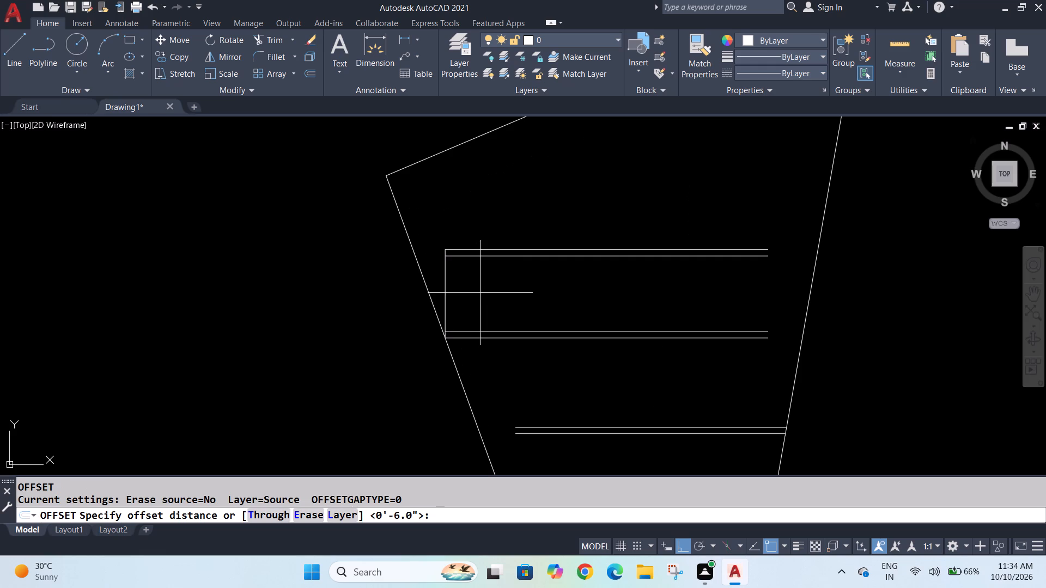
type("6\"")
key("Return")
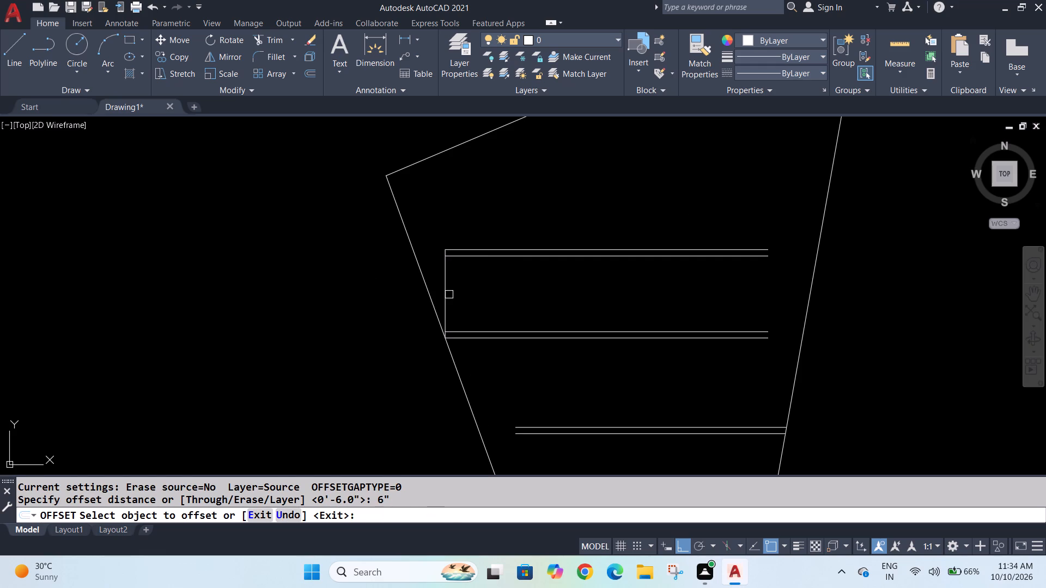
left_click(447, 295)
left_click(465, 296)
key("Escape")
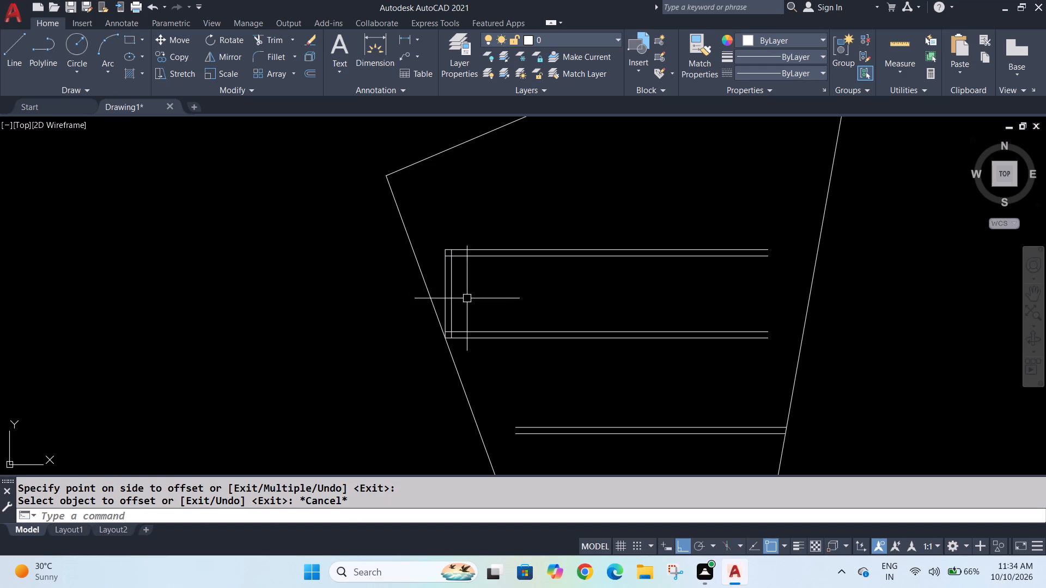
key("Escape")
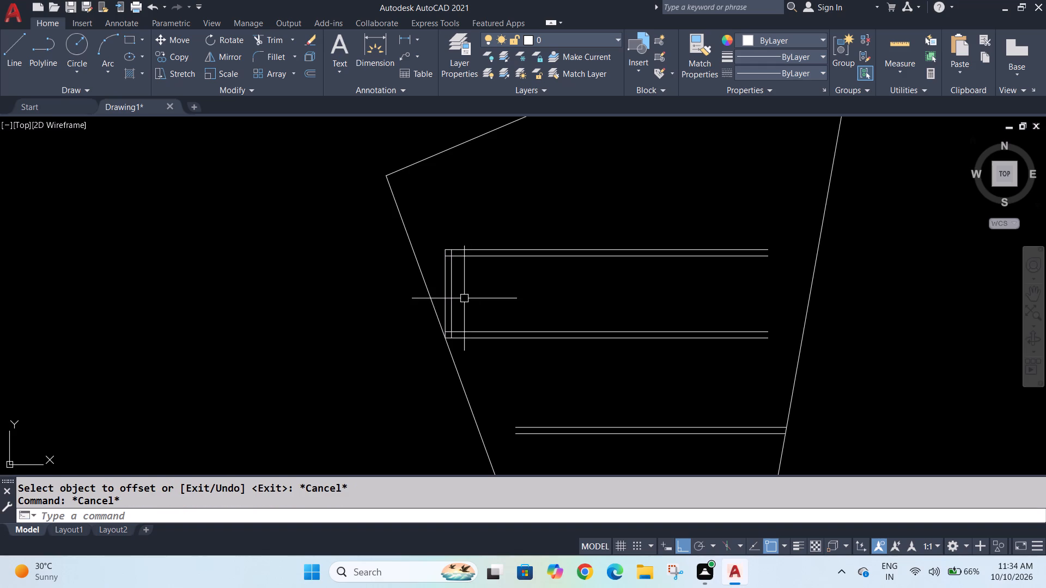
Offset the inner line of the left vertical wall 4' to the right.
scroll(468, 262, "up", 3)
scroll(470, 261, "down", 1)
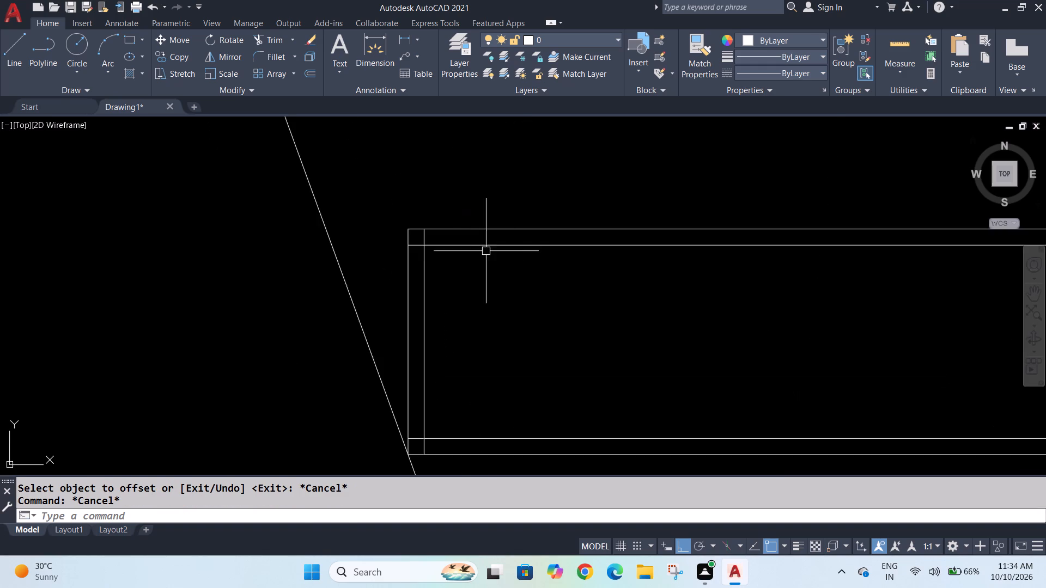
scroll(469, 284, "down", 1)
middle_click_drag(492, 322, 439, 289)
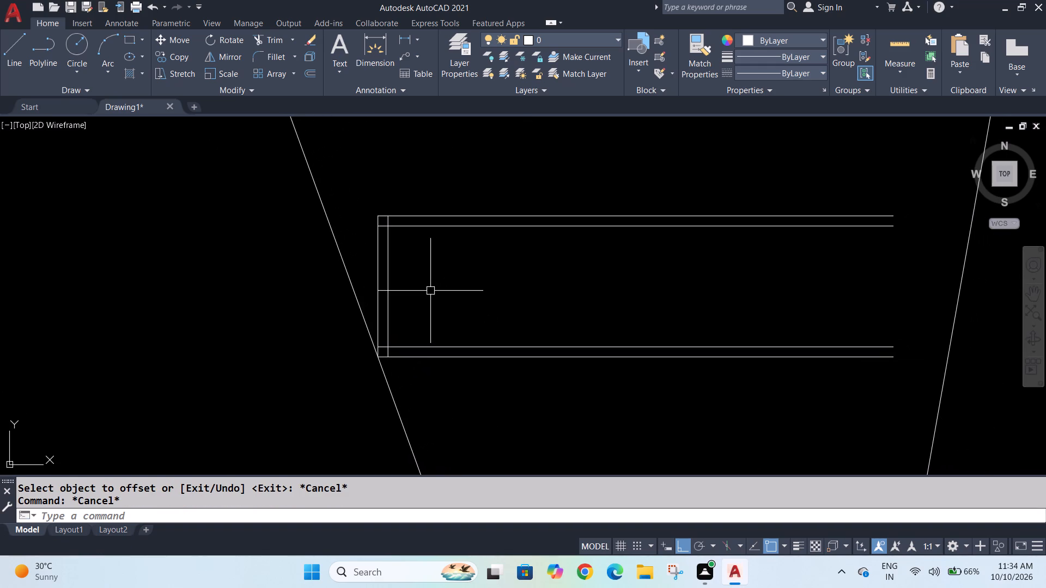
key("Escape")
key("Escape")
key("o")
key("Return")
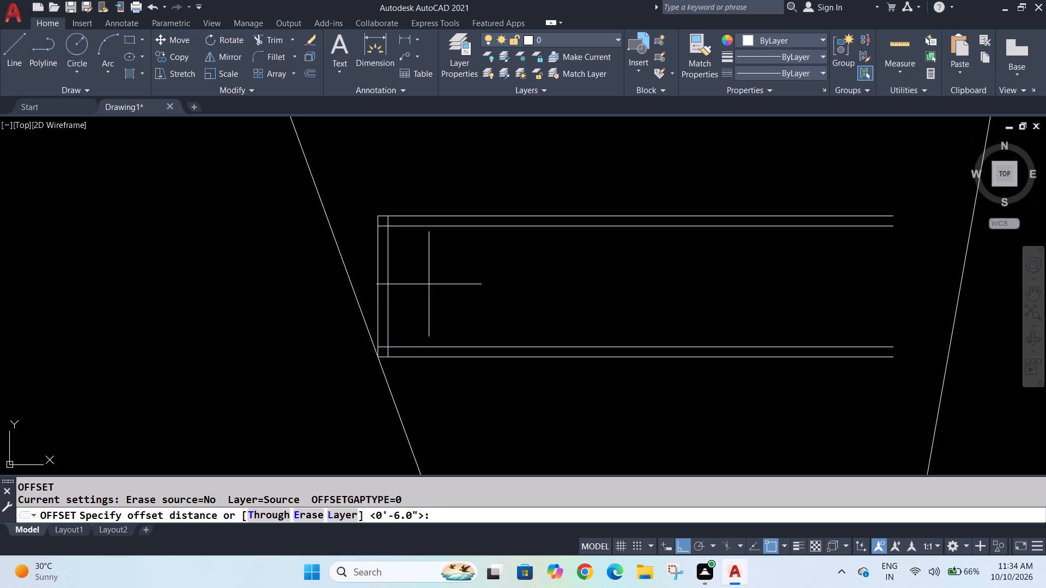
type("4'")
key("Return")
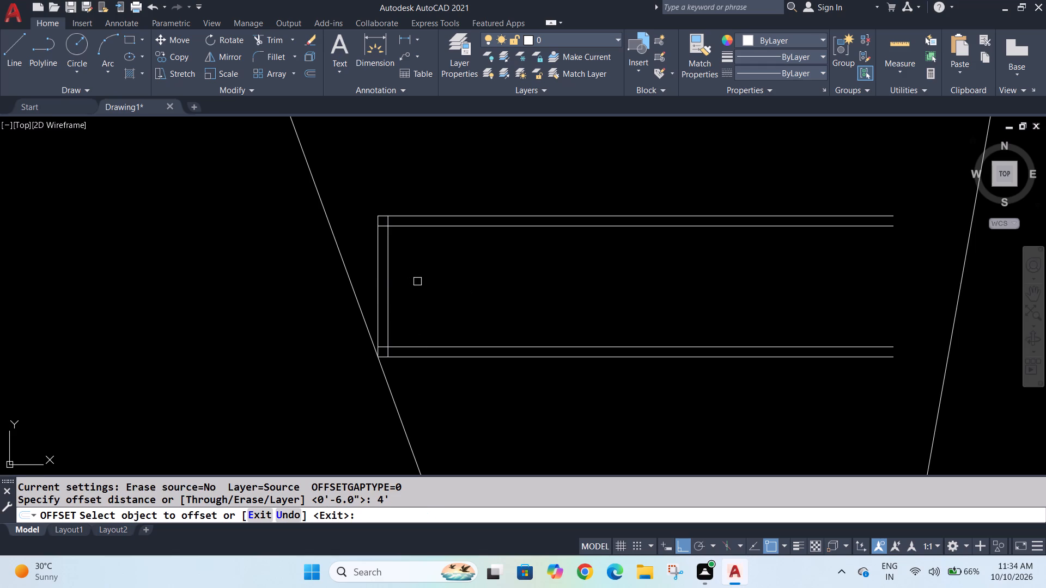
left_click(390, 293)
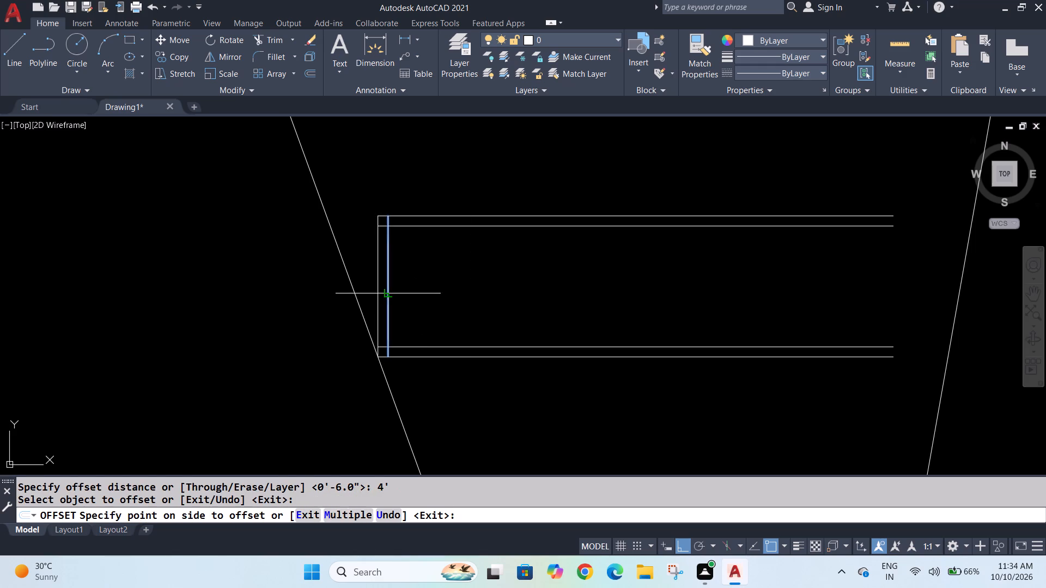
left_click(446, 300)
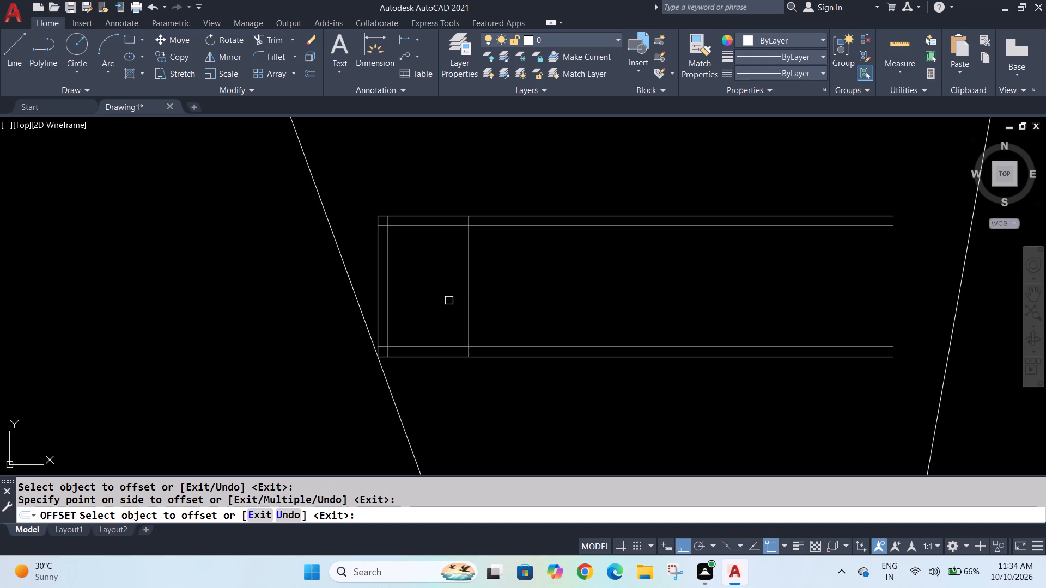
key("Escape")
key("Escape")
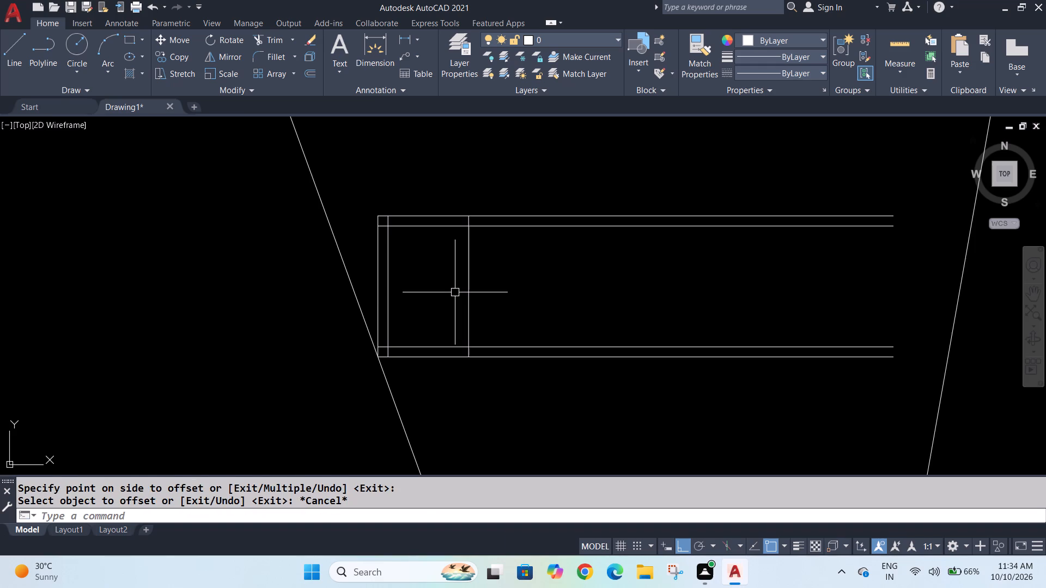
Offset the new vertical line 6" to the right to form a partition wall between the top and middle pairs.
key("o")
key("Return")
key("6")
key("shift+quotedbl")
key("Return")
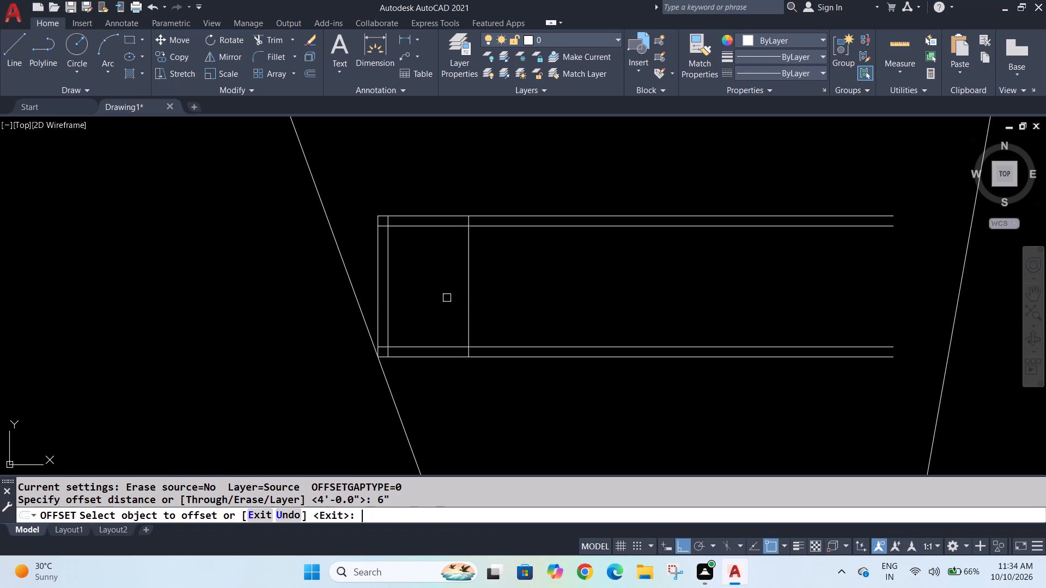
left_click(465, 298)
left_click(488, 299)
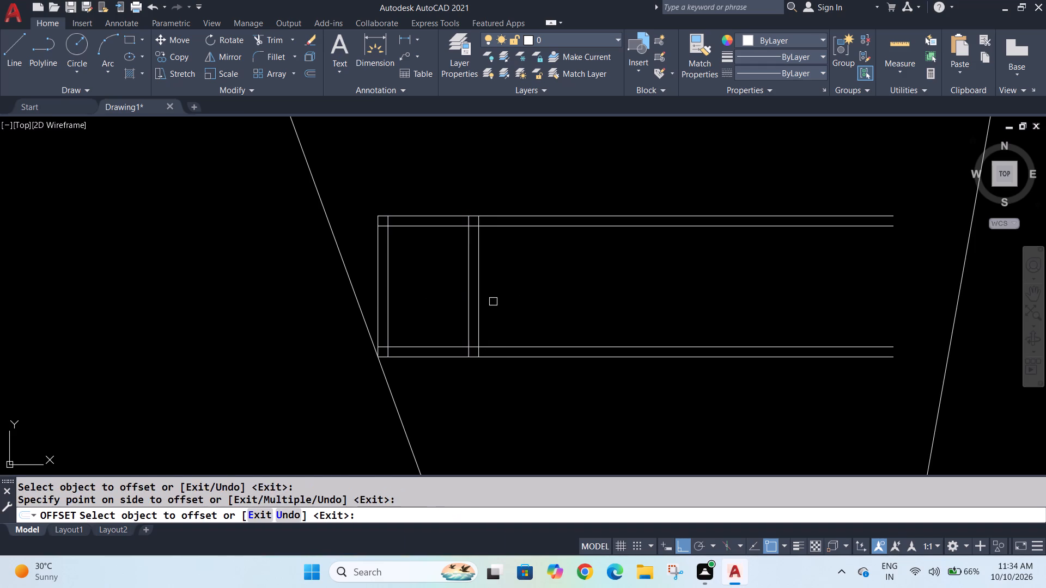
key("Escape")
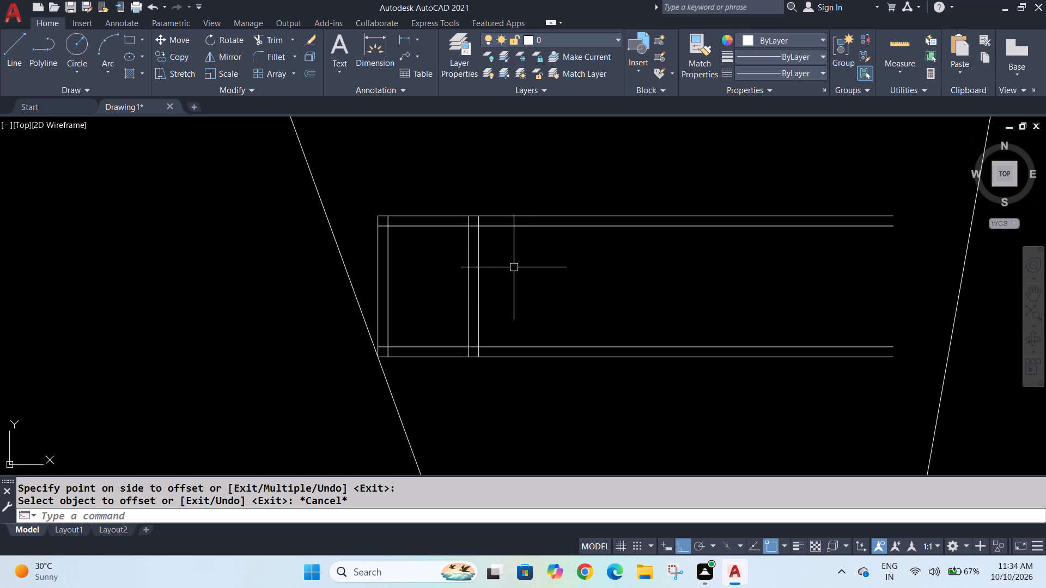
Extend both lines of the top wall pair left to meet the outline's left angled side.
middle_click_drag(483, 193, 532, 289)
middle_click(532, 290)
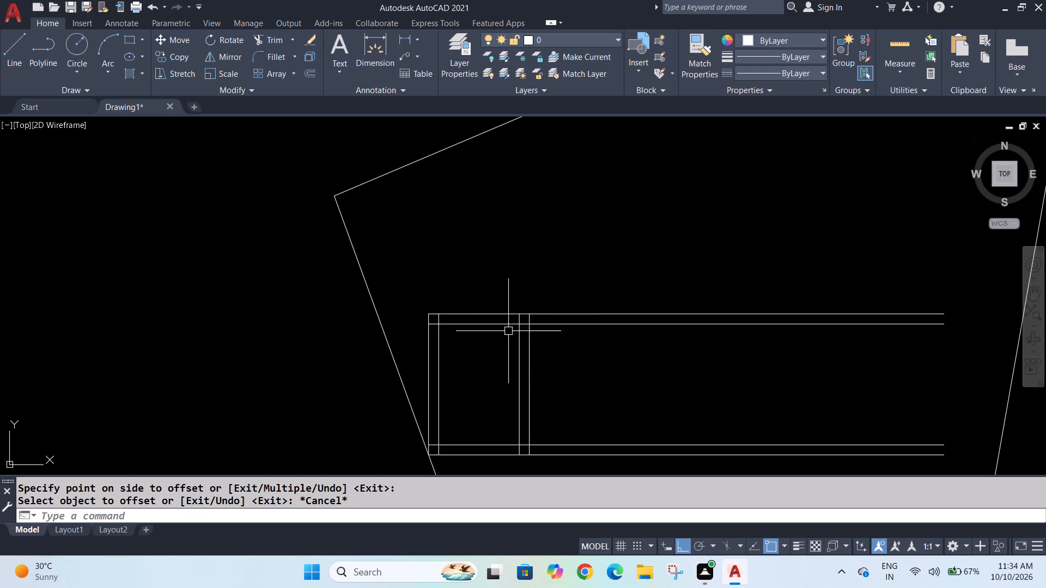
type("ex")
key("Return")
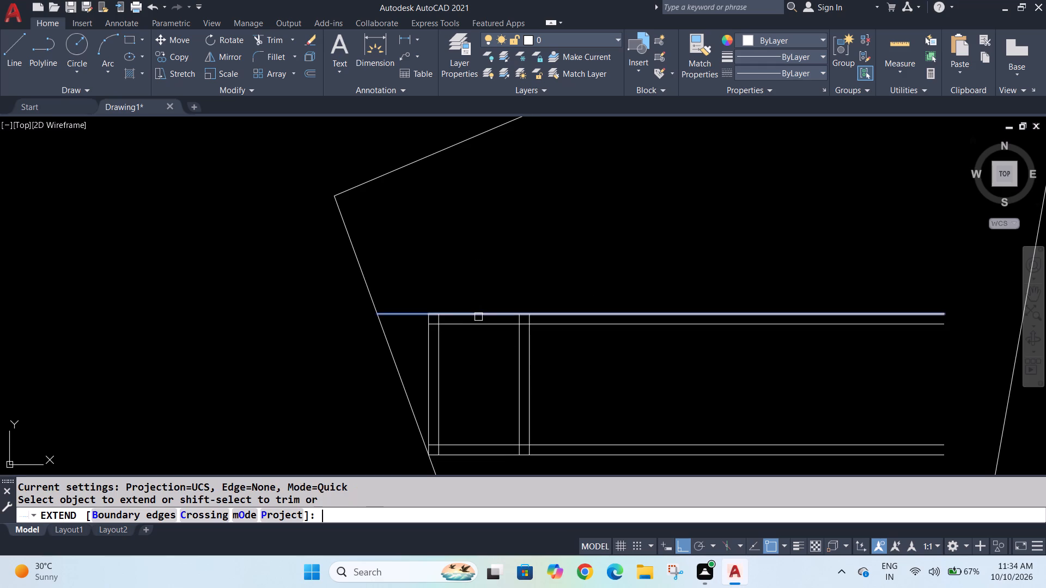
left_click(478, 317)
left_click(475, 327)
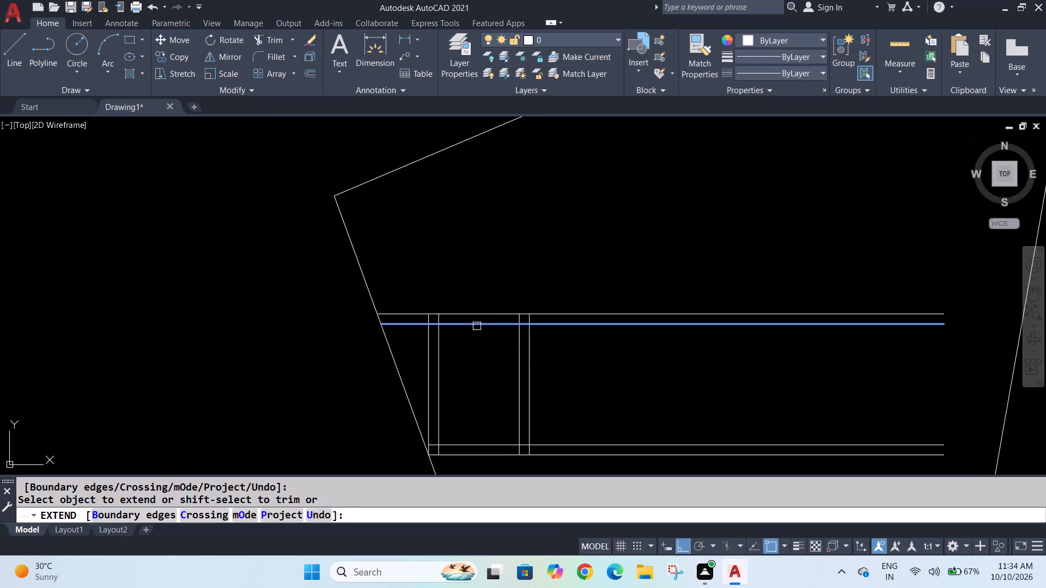
key("Escape")
key("Escape")
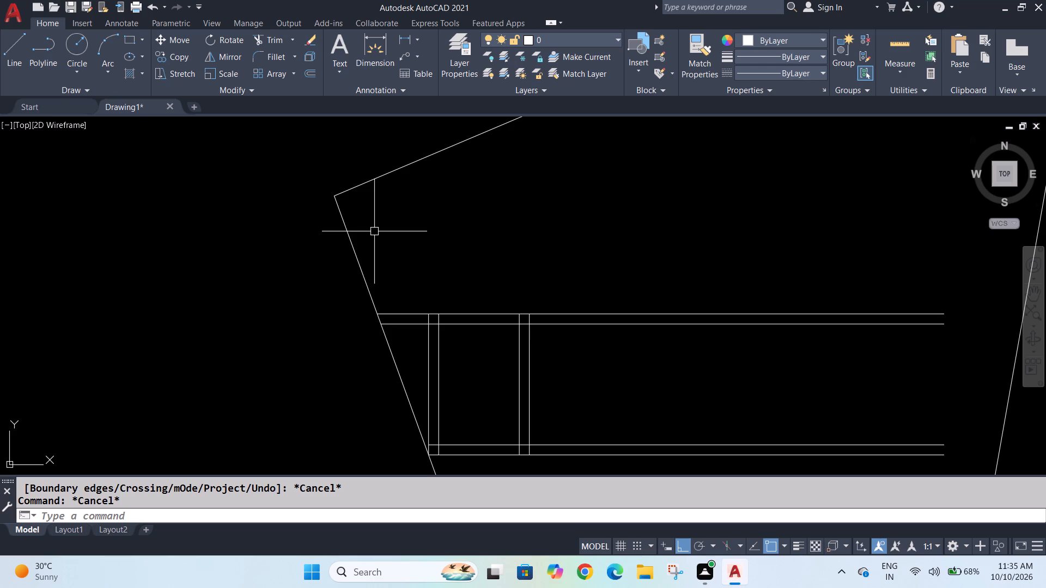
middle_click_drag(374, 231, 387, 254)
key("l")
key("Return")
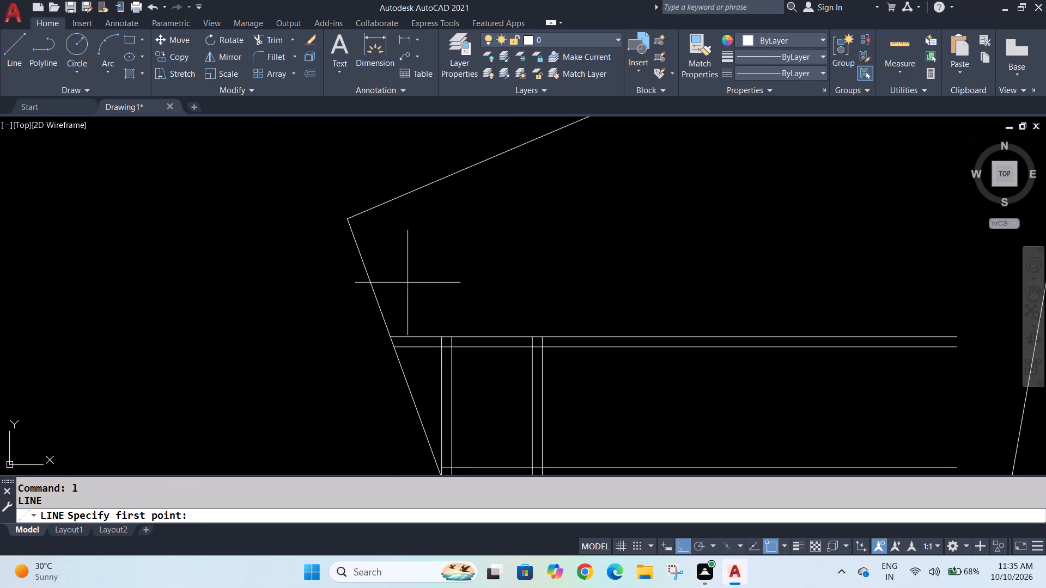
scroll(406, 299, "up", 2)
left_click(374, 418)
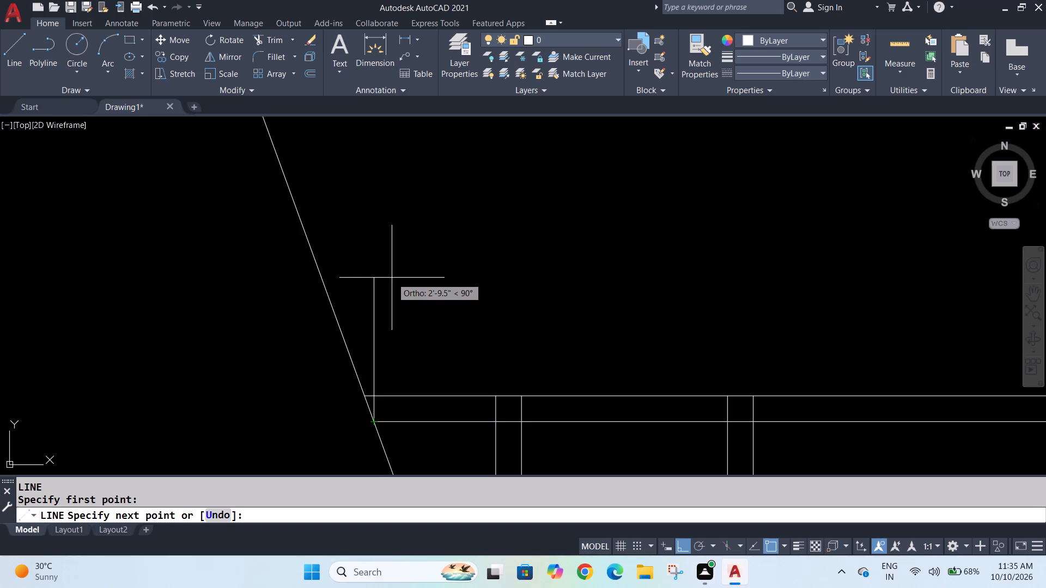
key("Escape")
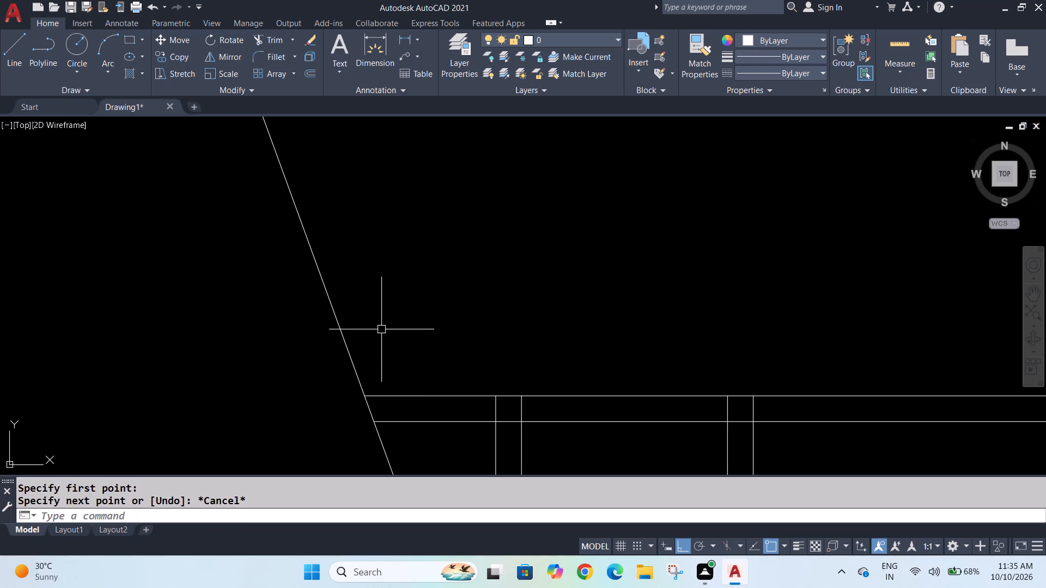
Draw a vertical line from the top wall pair's lower-left end on the outline up to the outline's upper angled side.
scroll(381, 329, "down", 1)
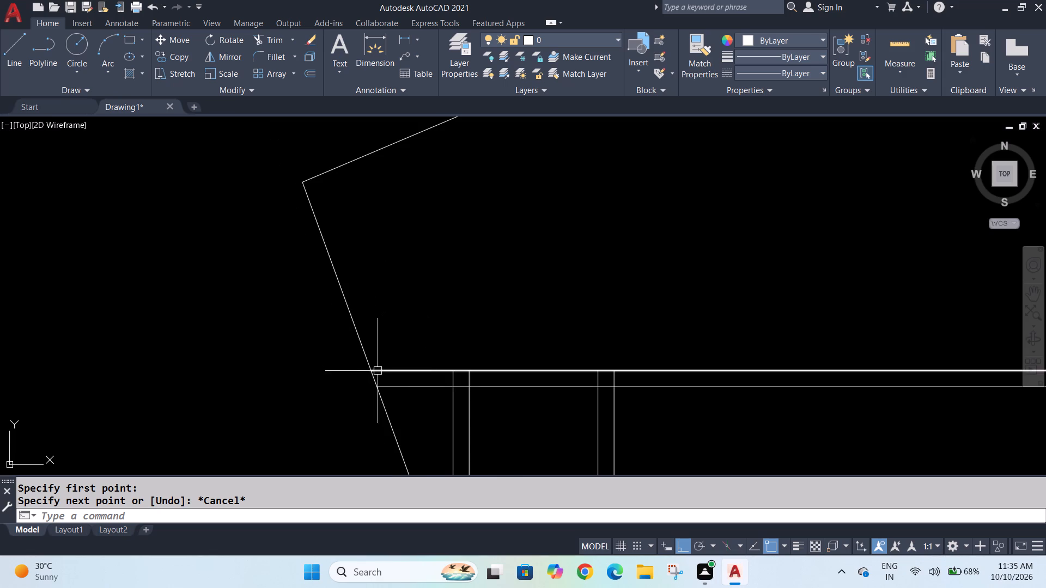
key("l")
key("Return")
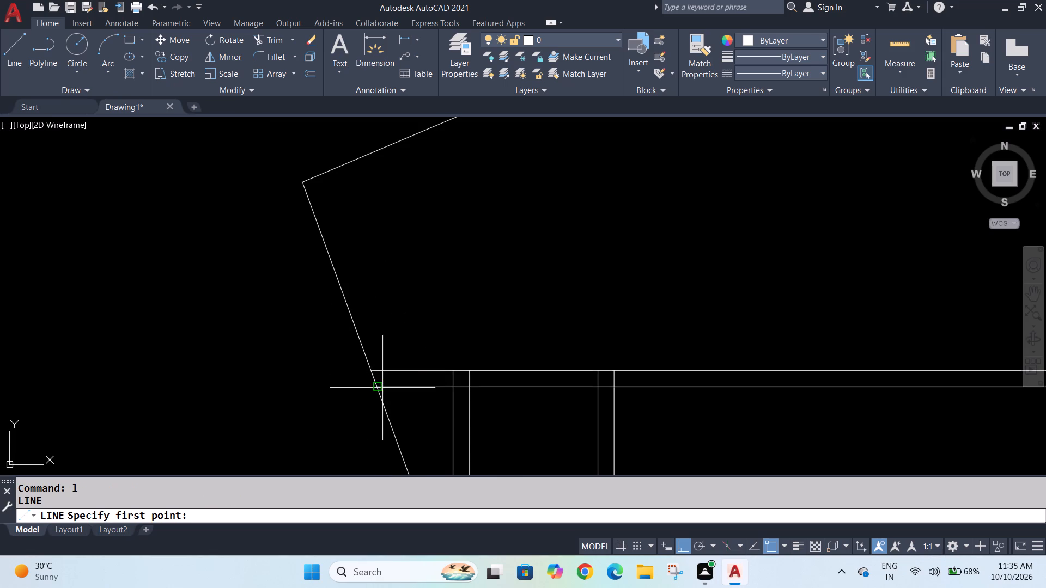
left_click(379, 388)
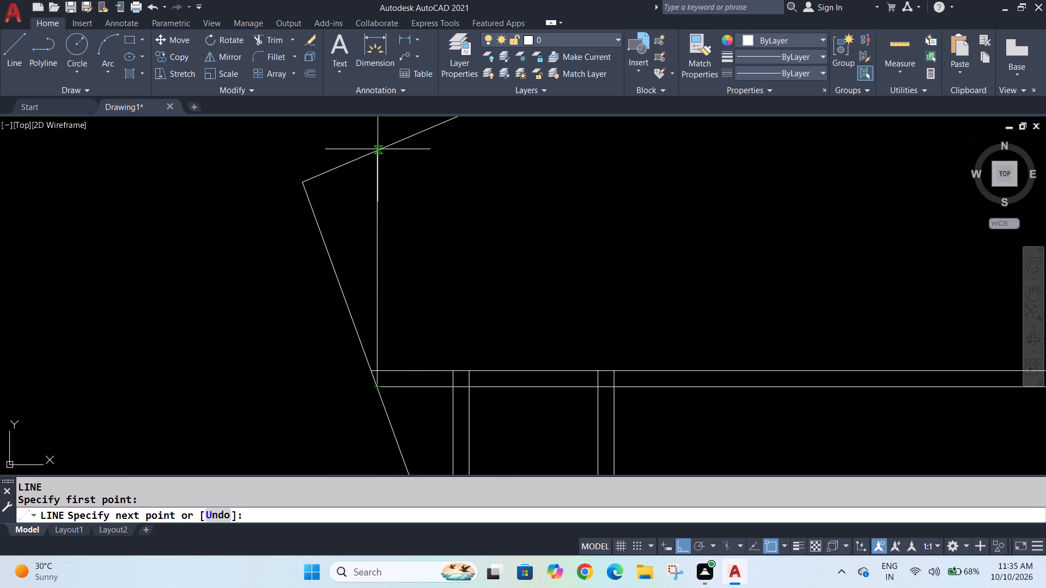
left_click(378, 149)
key("Escape")
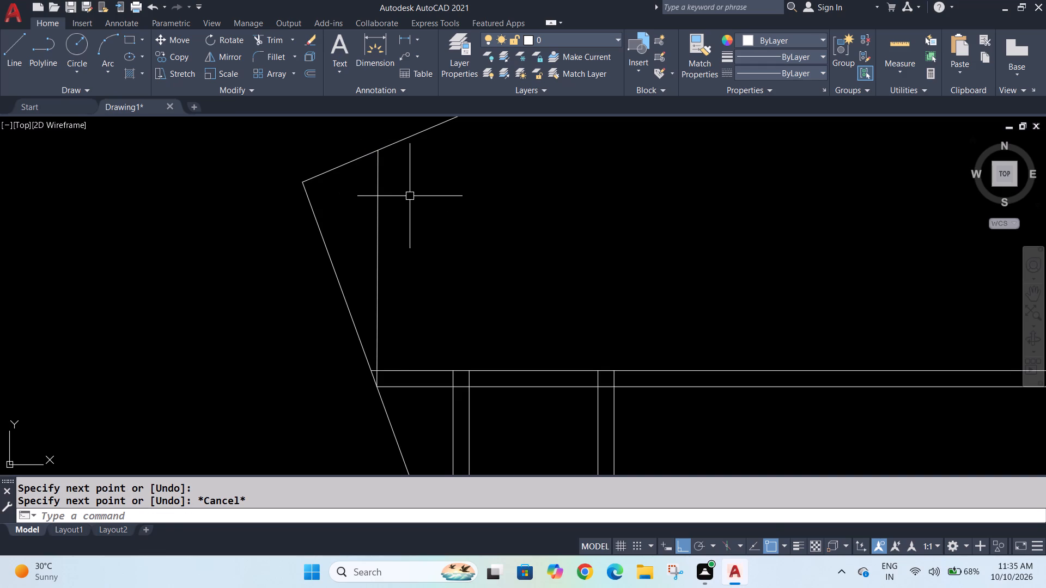
Offset the new vertical line at the outline's upper-left corner 6" to the left.
key("o")
key("Return")
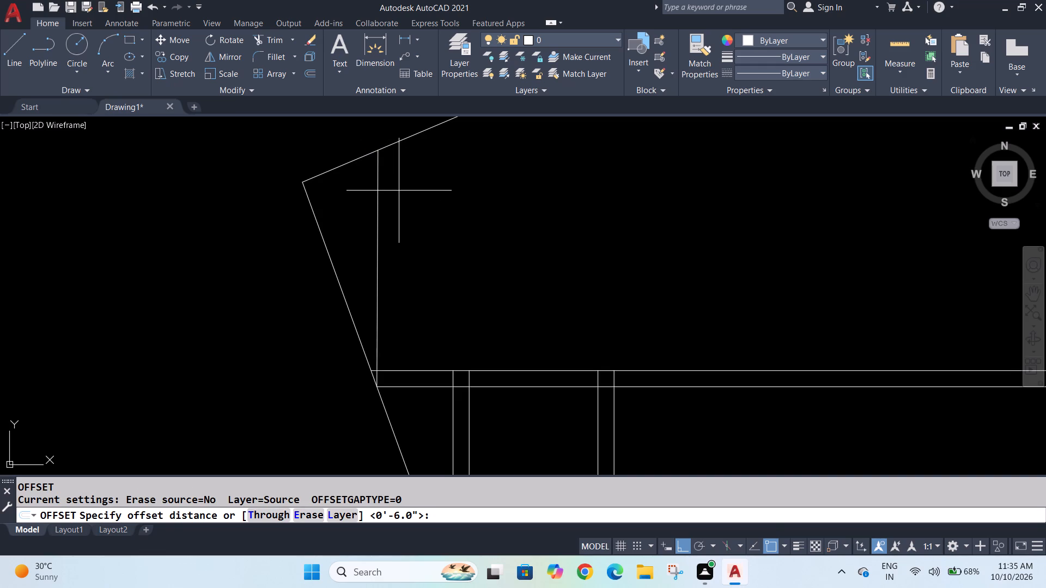
key("6")
key("shift+quotedbl")
key("Return")
left_click(379, 218)
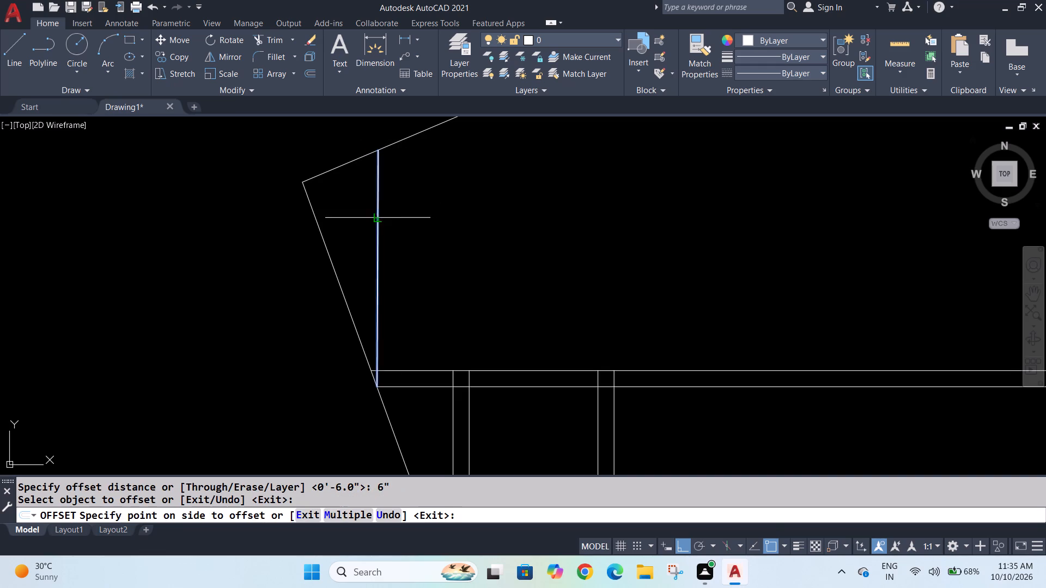
left_click(362, 215)
key("Escape")
key("Escape")
Trim both ends of the offset vertical line where they project past the outline's left and upper angled sides.
key("t")
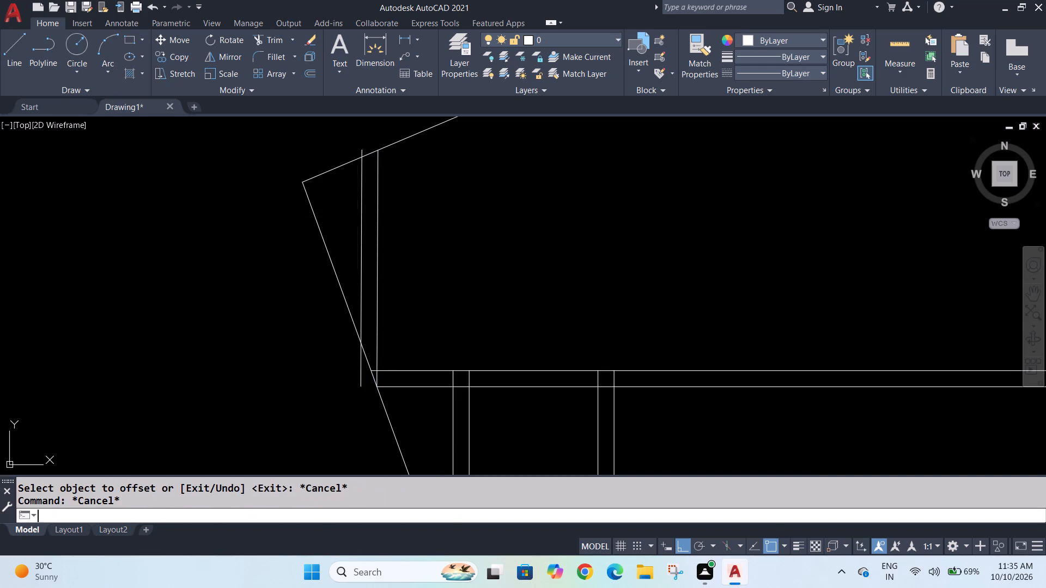
key("r")
key("Return")
left_click(358, 372)
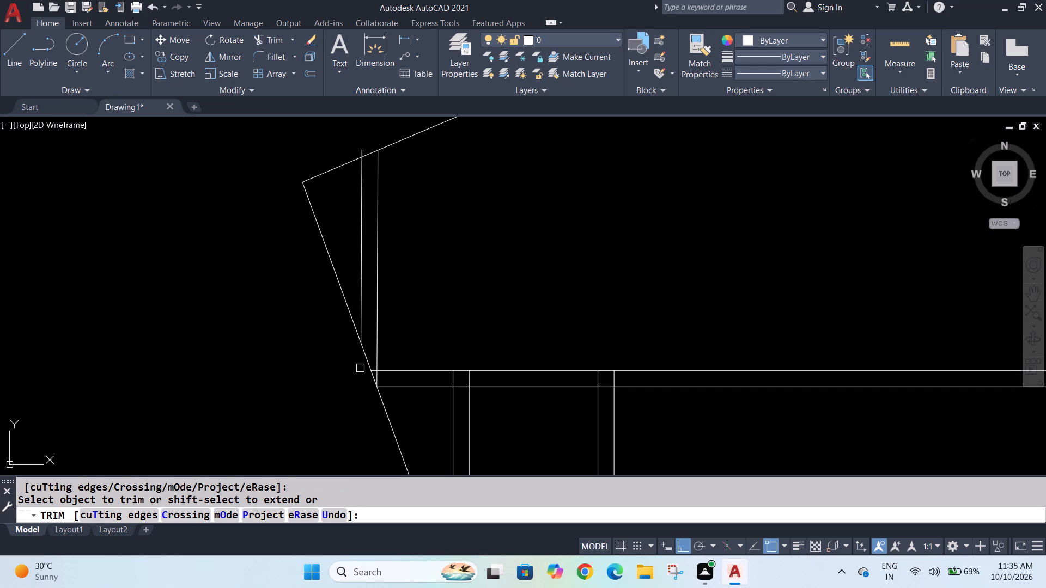
scroll(367, 145, "up", 2)
left_click(352, 157)
key("Escape")
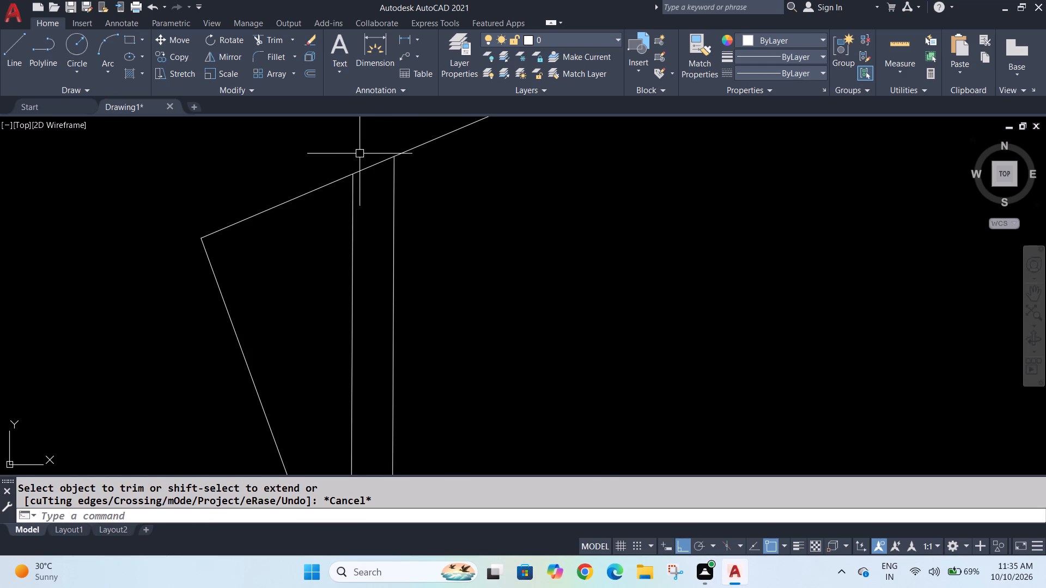
Offset the outline's upper angled side 6" inward.
scroll(362, 169, "down", 2)
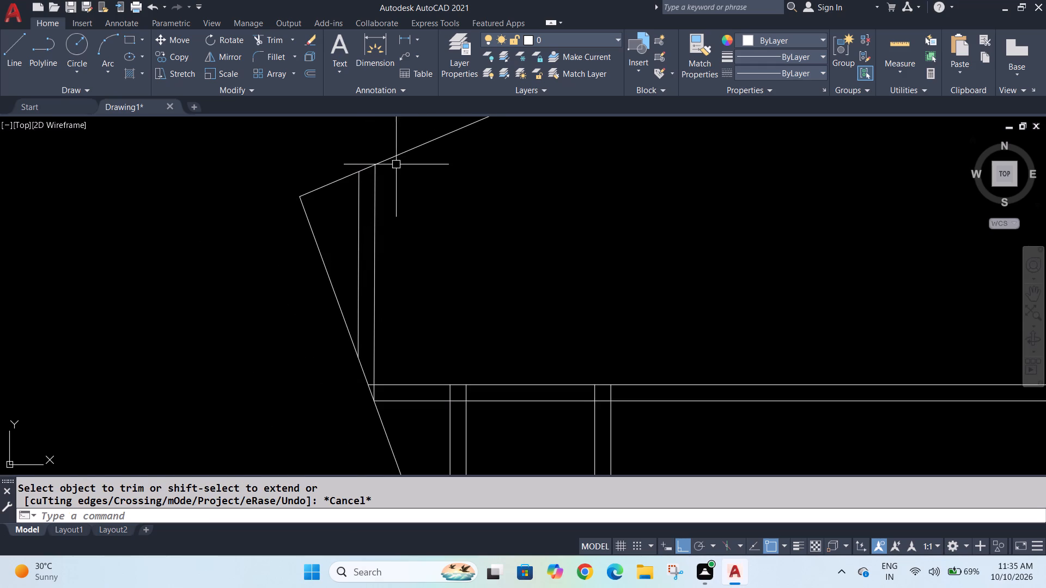
scroll(397, 190, "down", 1)
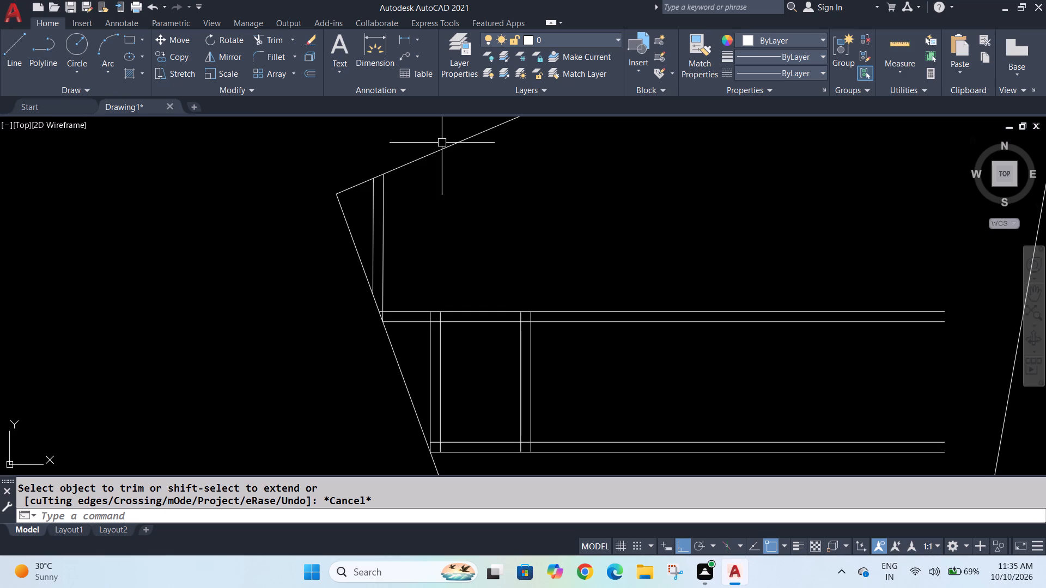
scroll(496, 193, "down", 2)
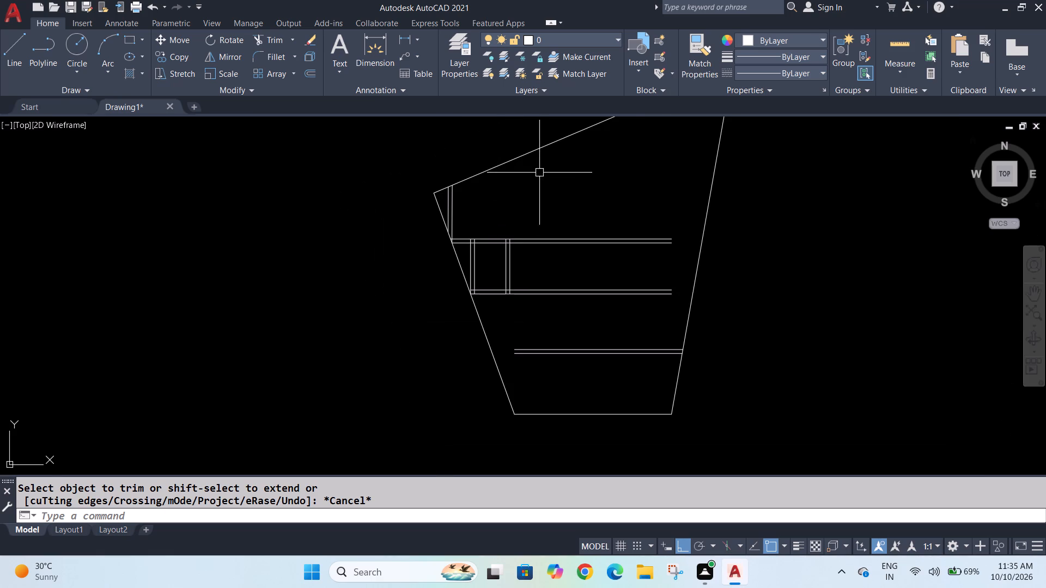
middle_click_drag(539, 173, 517, 234)
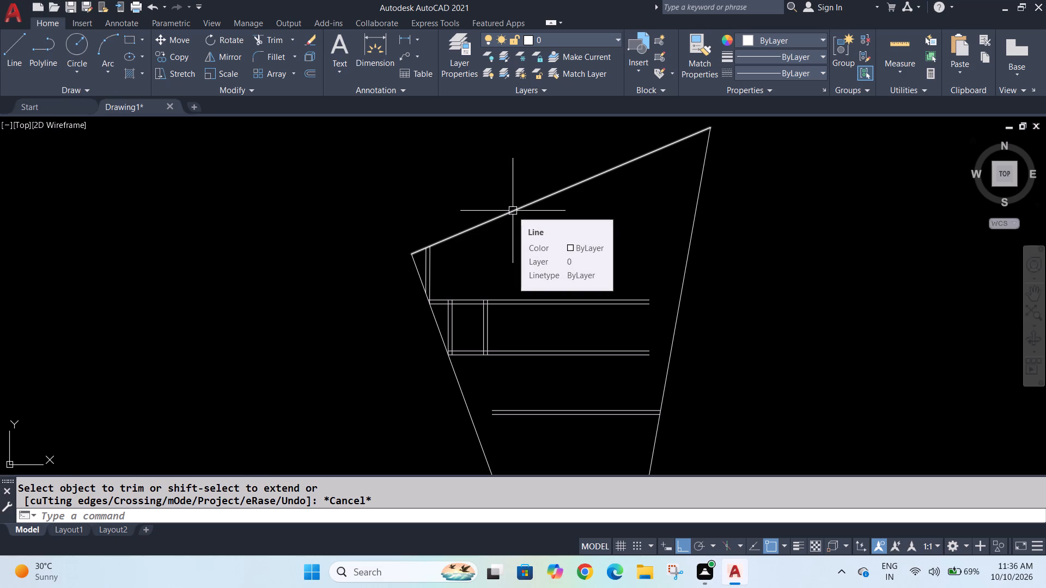
key("Escape")
key("Escape")
key("Escape")
key("o")
key("Return")
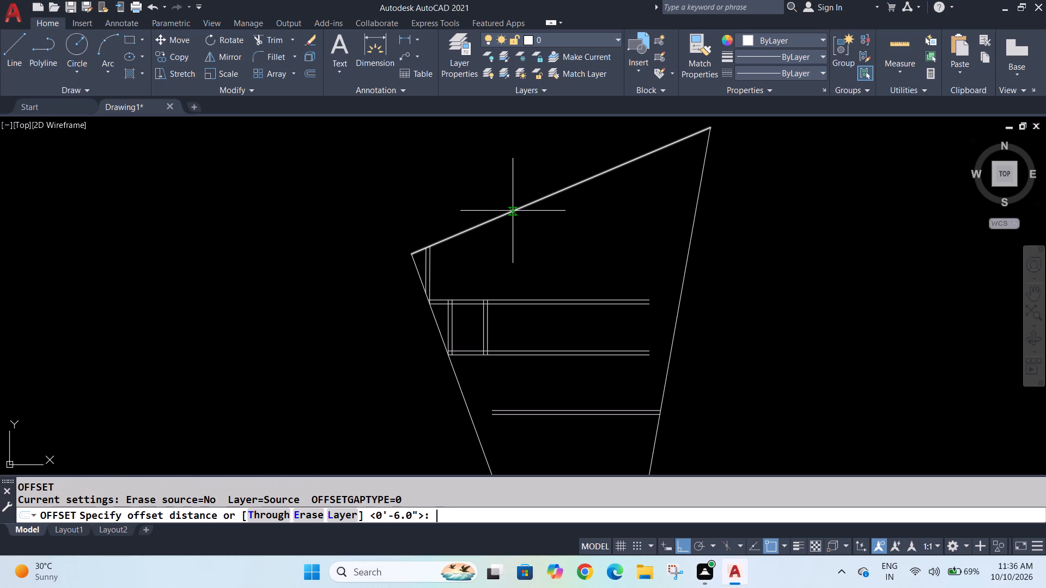
type("6\"")
key("Return")
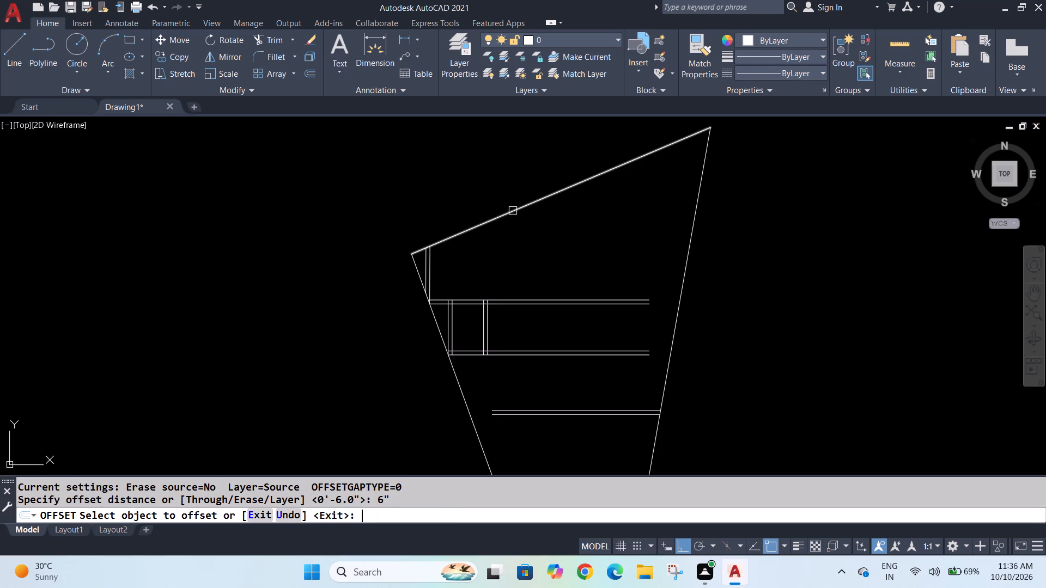
left_click(513, 211)
left_click(527, 226)
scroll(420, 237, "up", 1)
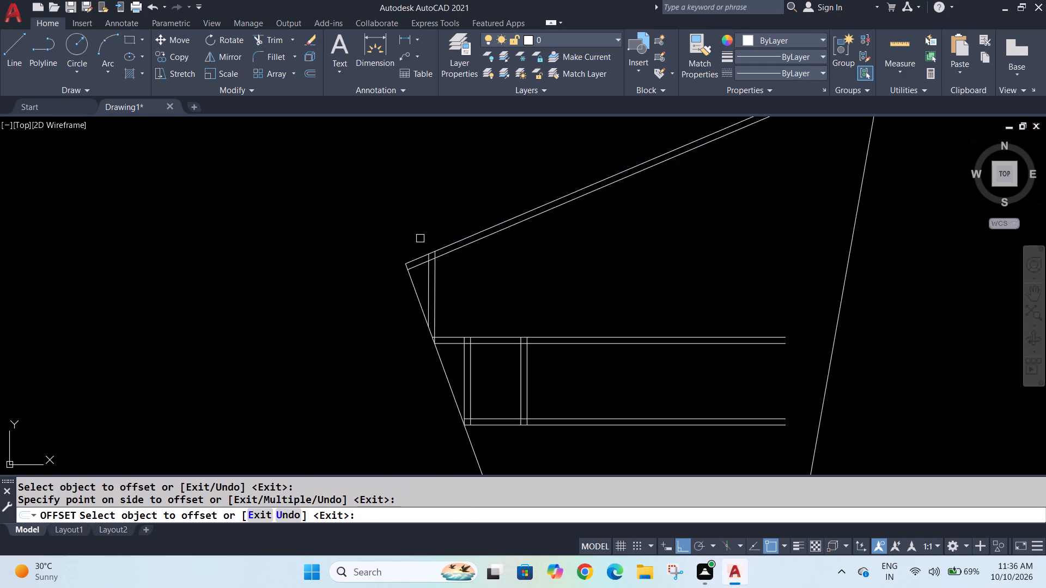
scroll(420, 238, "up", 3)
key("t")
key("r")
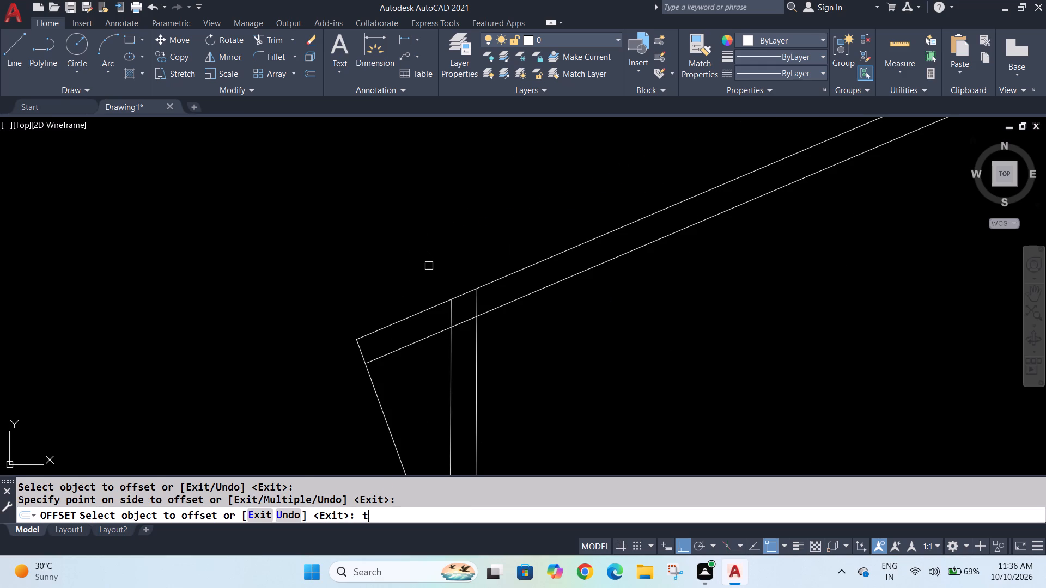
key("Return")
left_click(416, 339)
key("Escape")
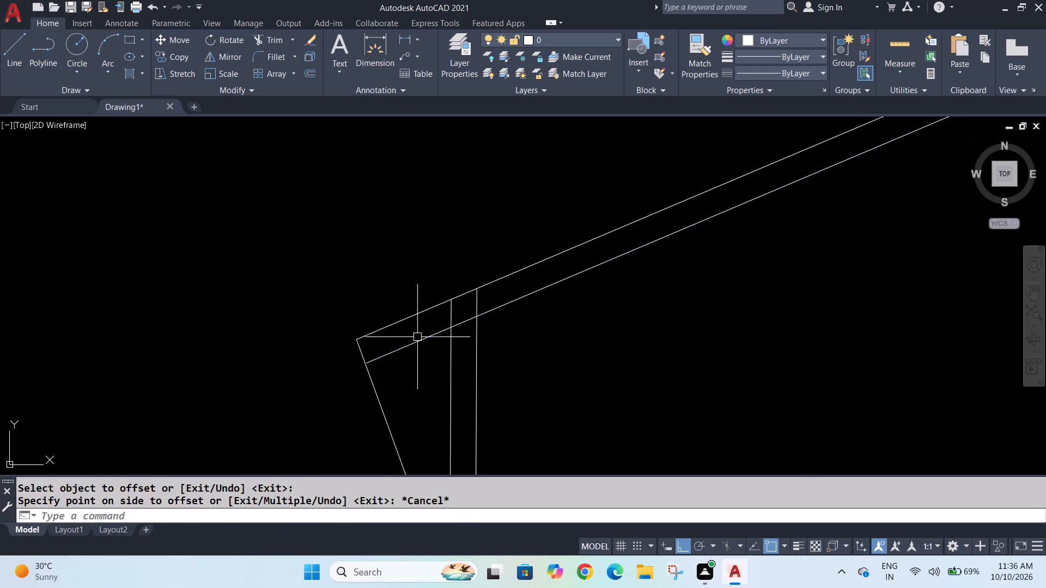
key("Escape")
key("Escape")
Trim the inner angled line and the right vertical line where they overlap, forming a clean inner corner at the upper left.
type("tr")
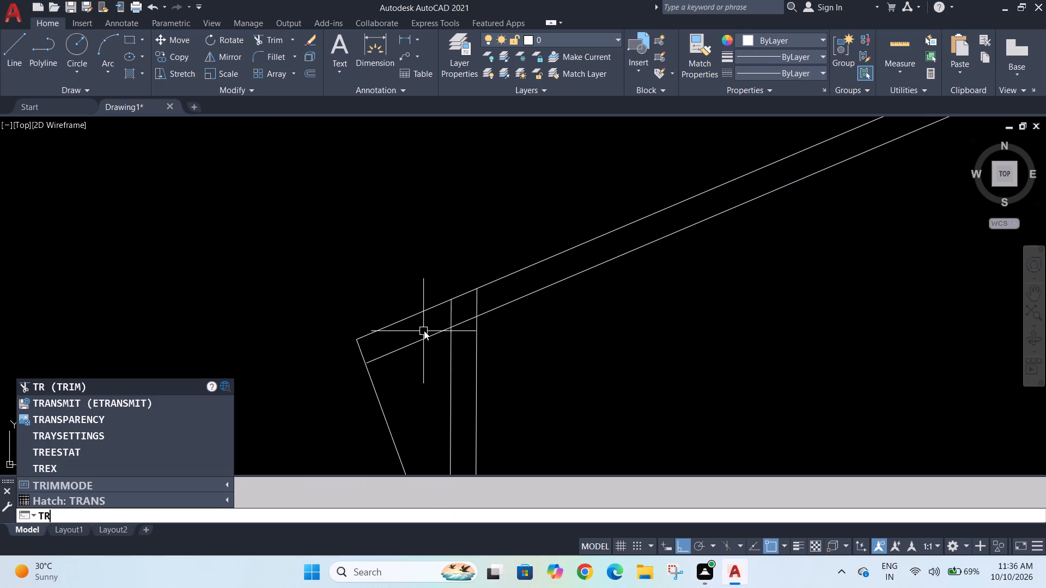
key("Return")
left_click(417, 343)
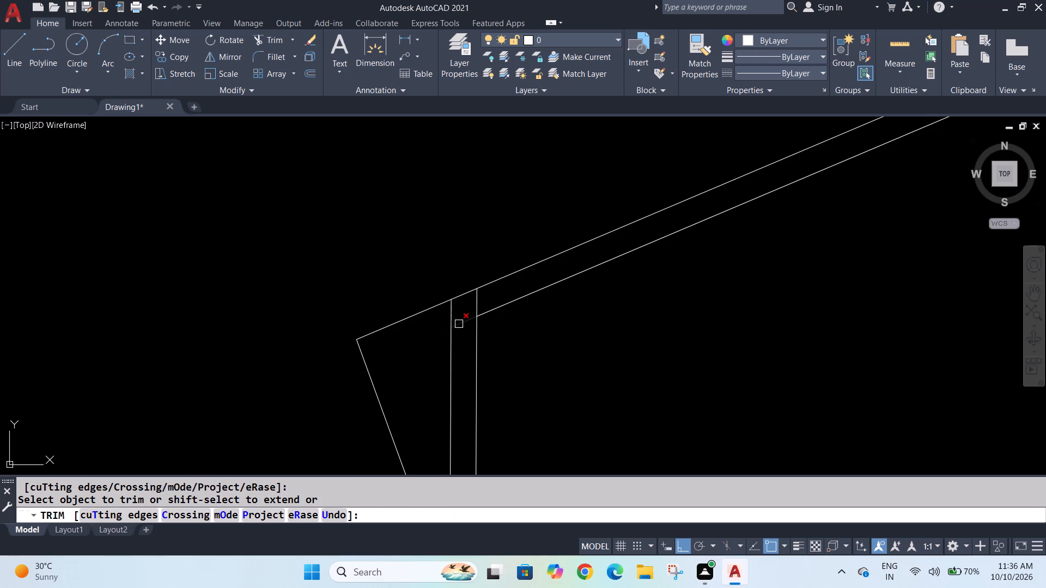
left_click(459, 324)
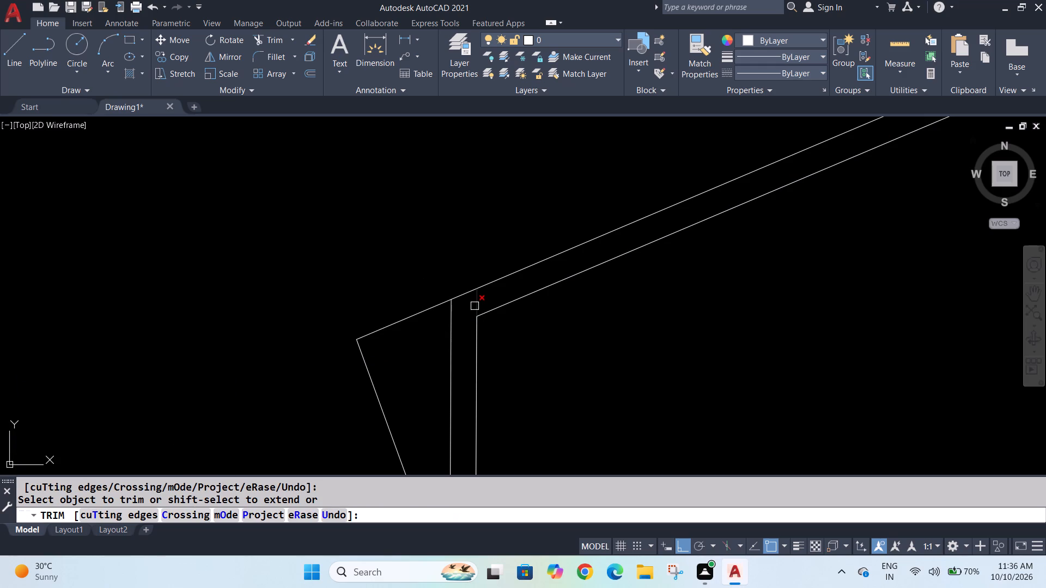
left_click(475, 306)
Trim the top wall pair's upper line and the inner vertical line past their crossing to form a clean lower-left inner corner.
scroll(408, 335, "down", 3)
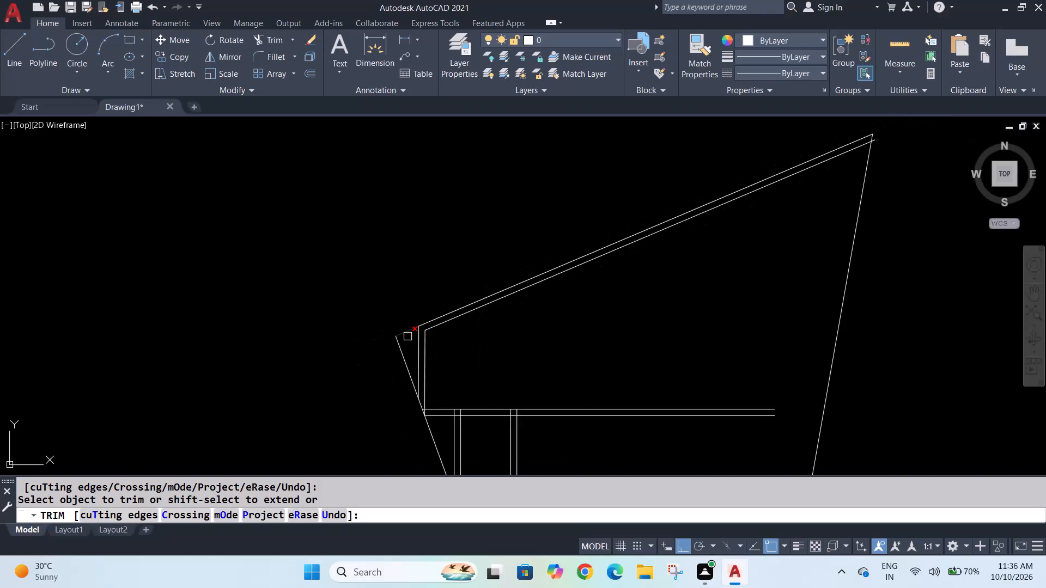
scroll(408, 338, "up", 1)
middle_click_drag(510, 377, 410, 317)
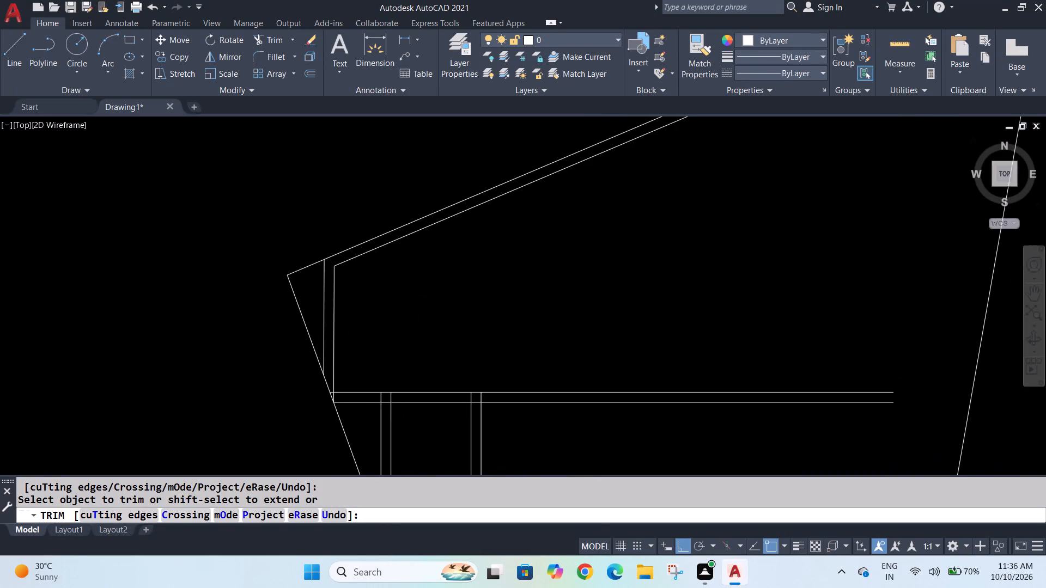
scroll(322, 389, "up", 2)
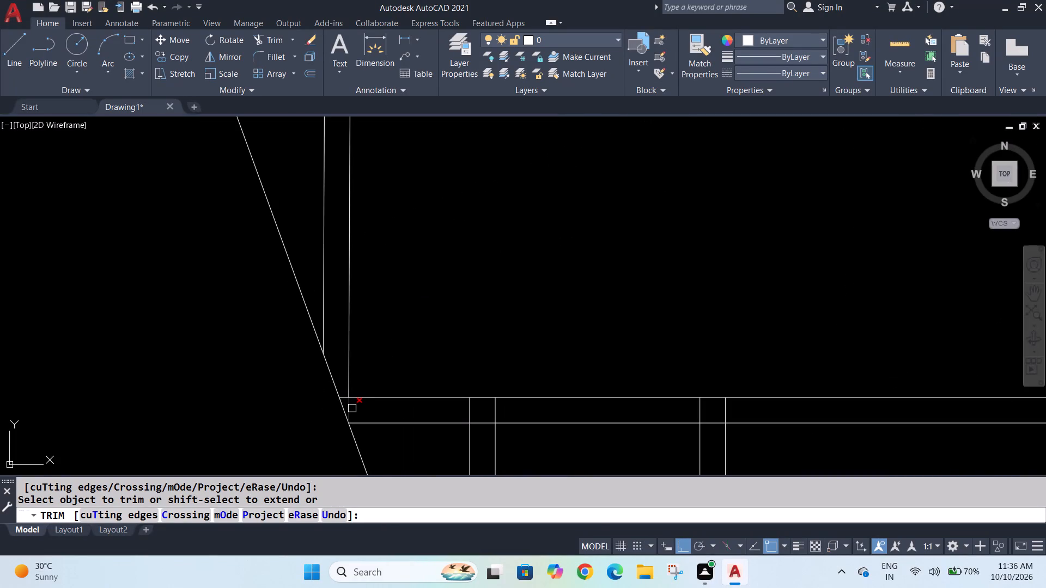
scroll(339, 399, "up", 2)
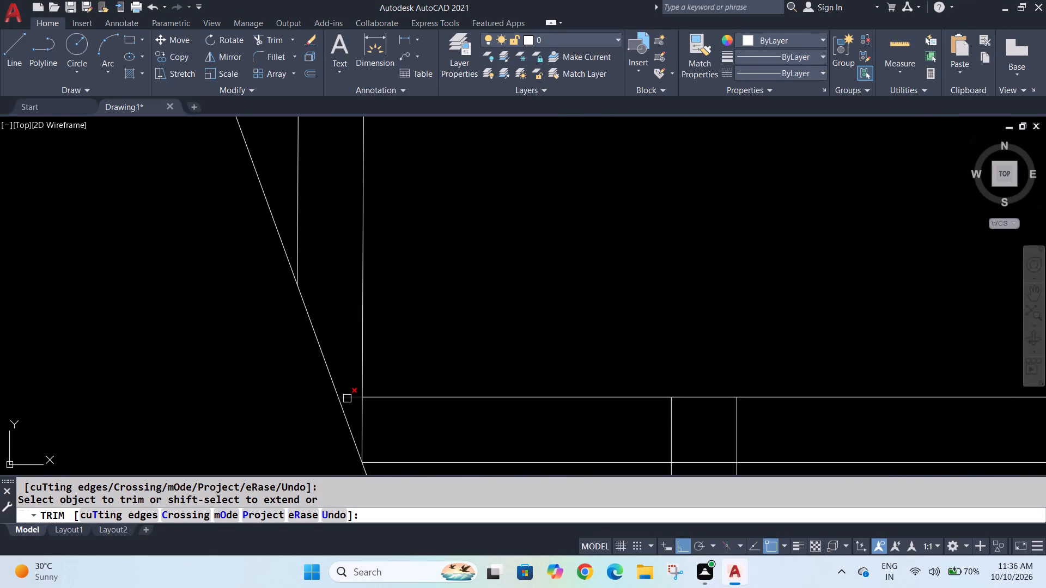
left_click(347, 397)
scroll(347, 396, "down", 1)
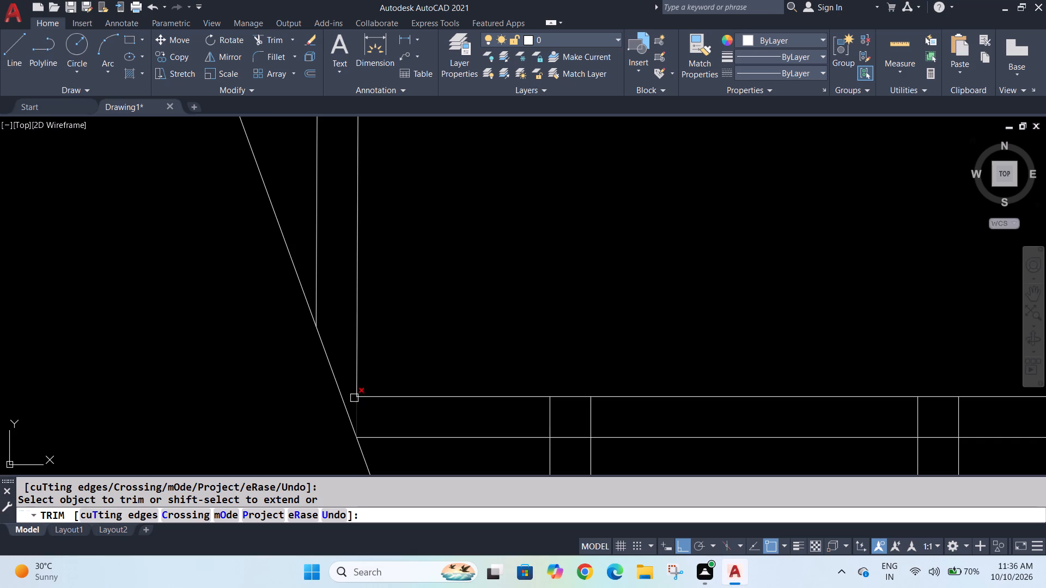
left_click(356, 407)
scroll(367, 350, "down", 2)
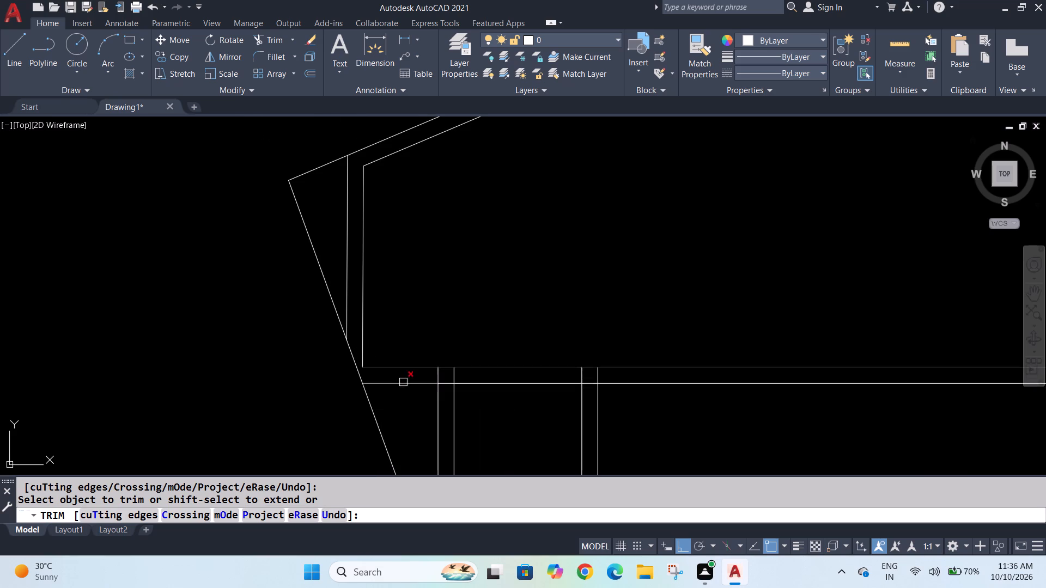
Trim the inner angled line's end that projects past the outline's right angled side at the peak.
scroll(342, 360, "down", 3)
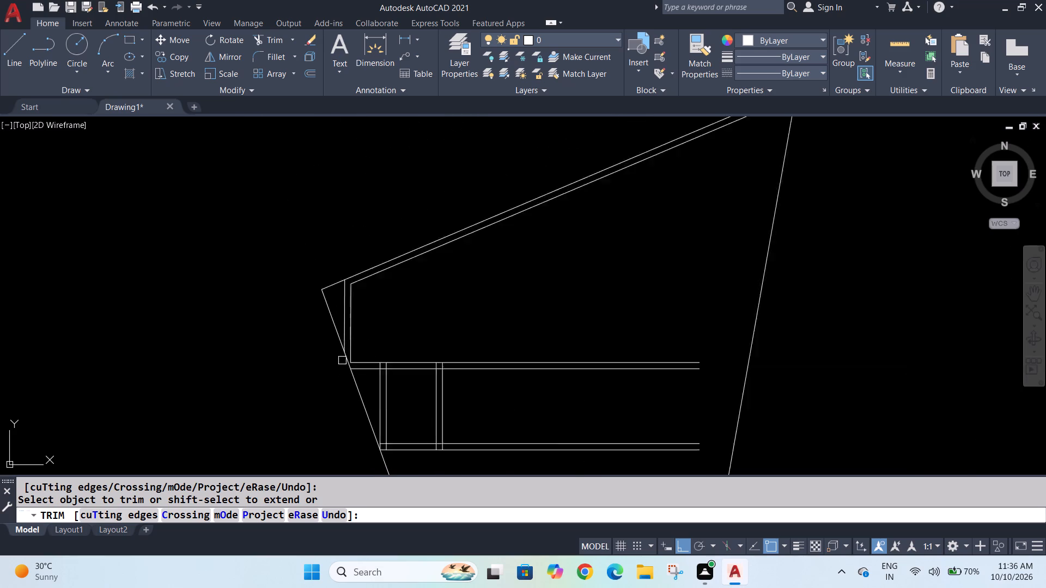
scroll(412, 318, "up", 1)
scroll(722, 195, "down", 1)
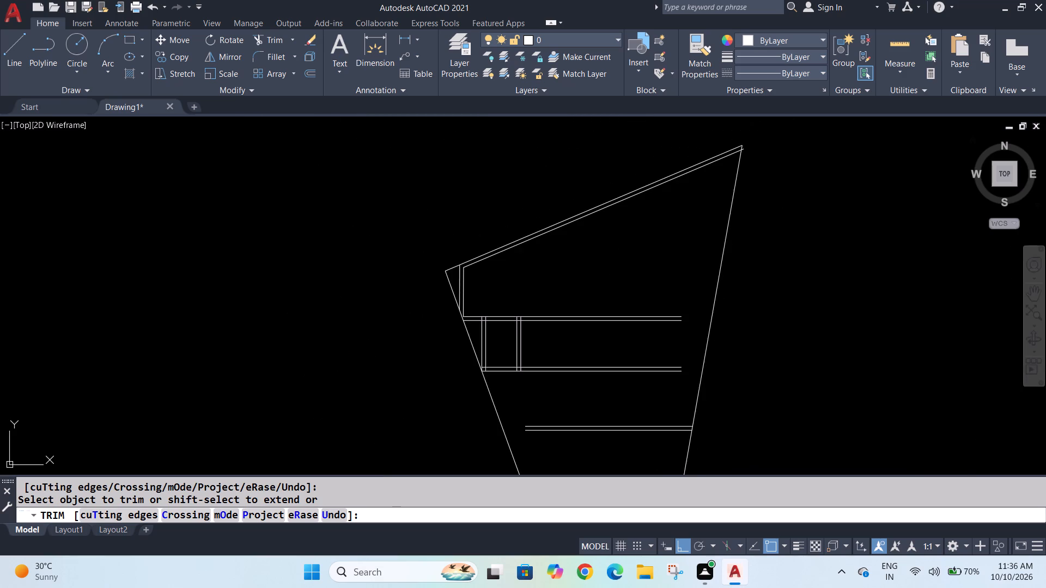
scroll(750, 136, "up", 3)
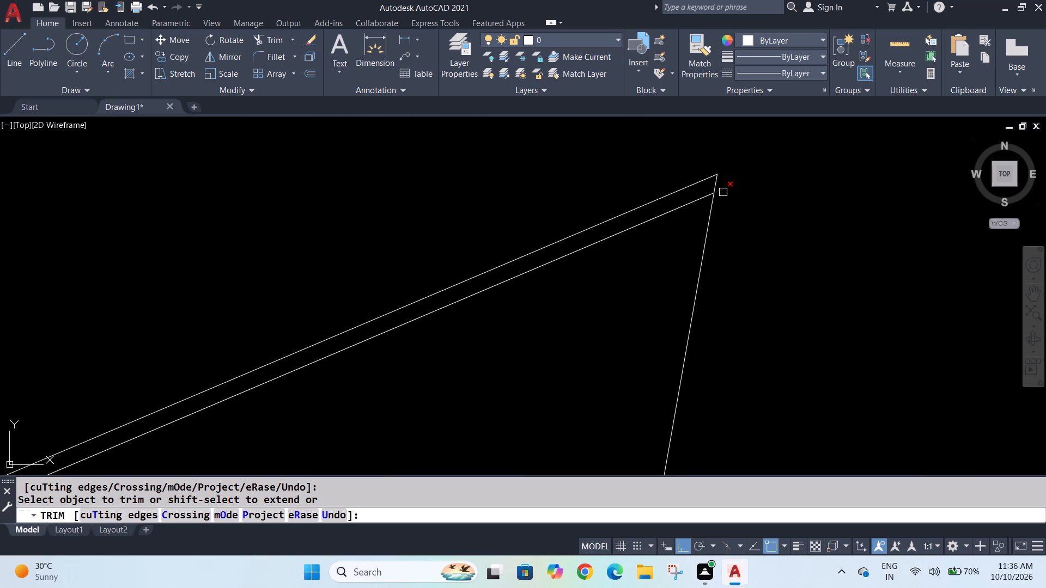
left_click(723, 192)
scroll(526, 293, "down", 4)
scroll(430, 366, "up", 3)
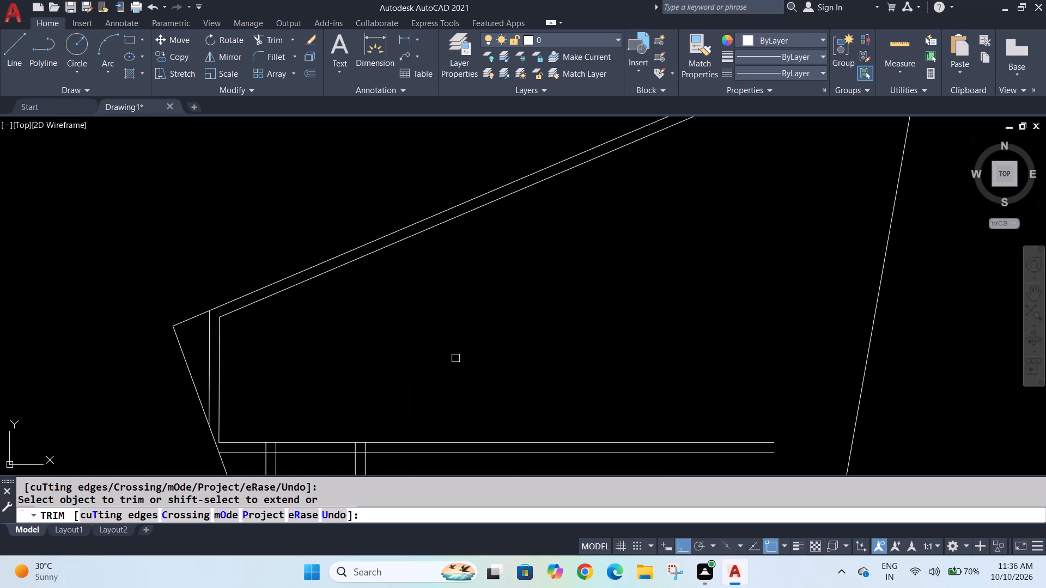
key("Escape")
key("Escape")
key("Escape")
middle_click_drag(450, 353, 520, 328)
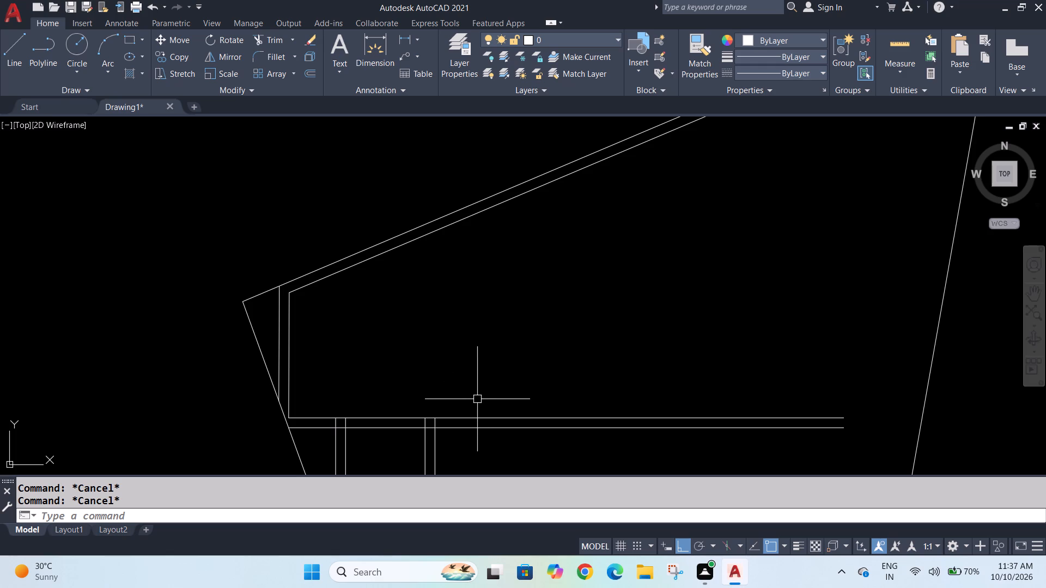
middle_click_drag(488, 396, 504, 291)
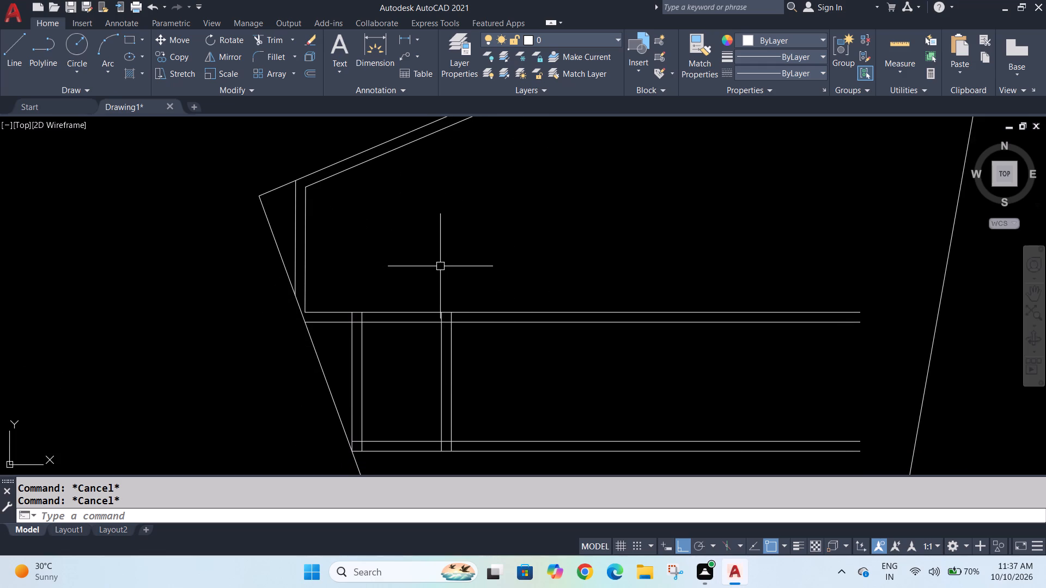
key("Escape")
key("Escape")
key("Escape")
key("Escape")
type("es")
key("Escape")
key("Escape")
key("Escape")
Extend the partition wall's right vertical line up to the inner line of the upper angled wall.
type("ex")
key("Return")
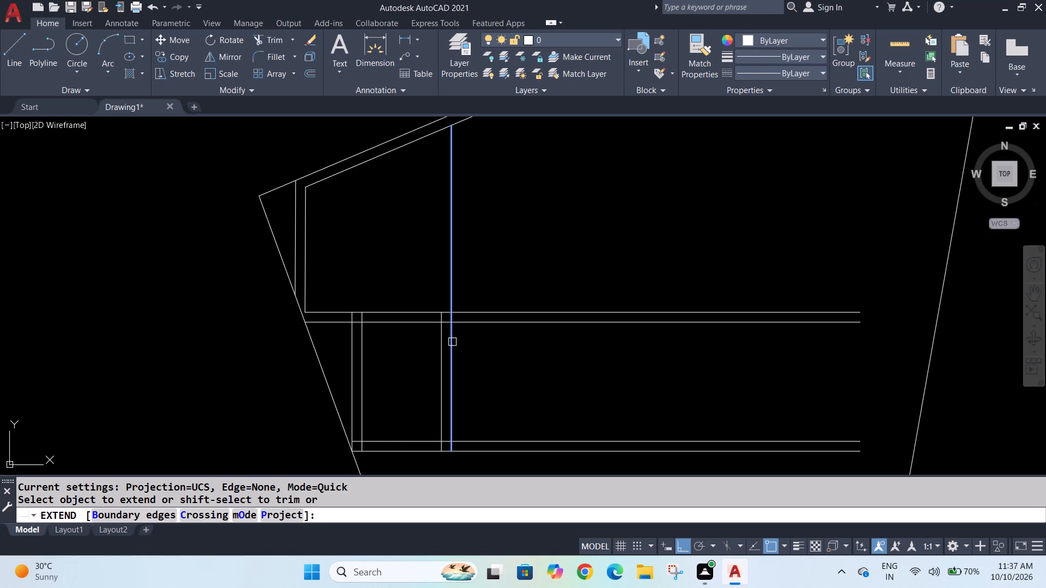
left_click(452, 341)
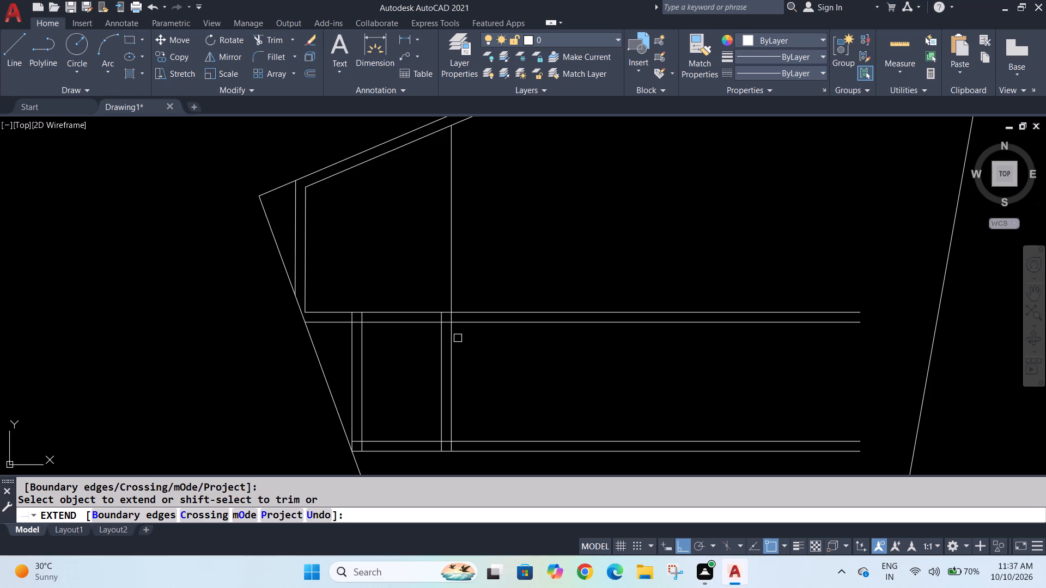
key("Escape")
key("Escape")
key("Escape")
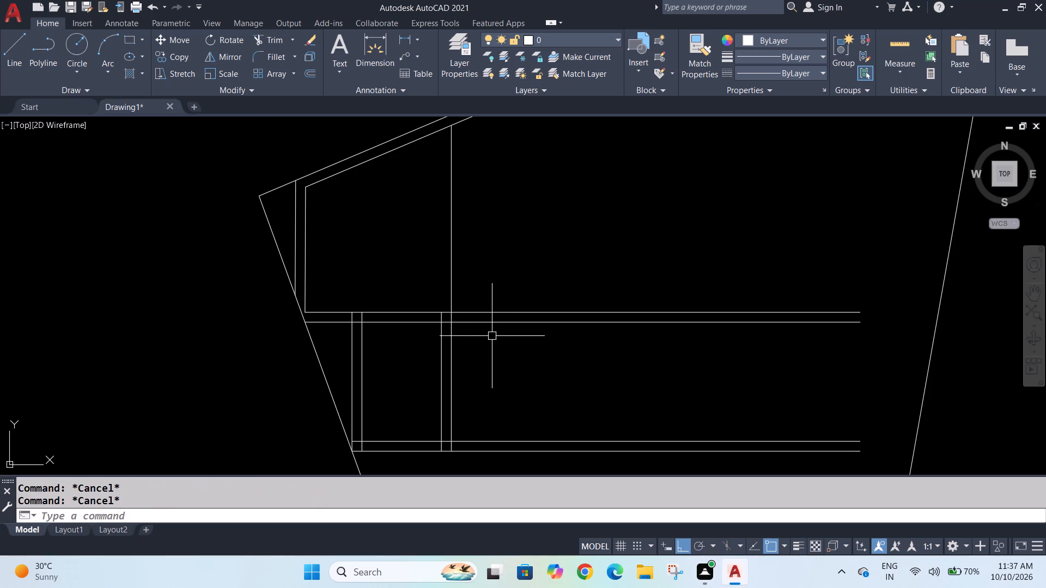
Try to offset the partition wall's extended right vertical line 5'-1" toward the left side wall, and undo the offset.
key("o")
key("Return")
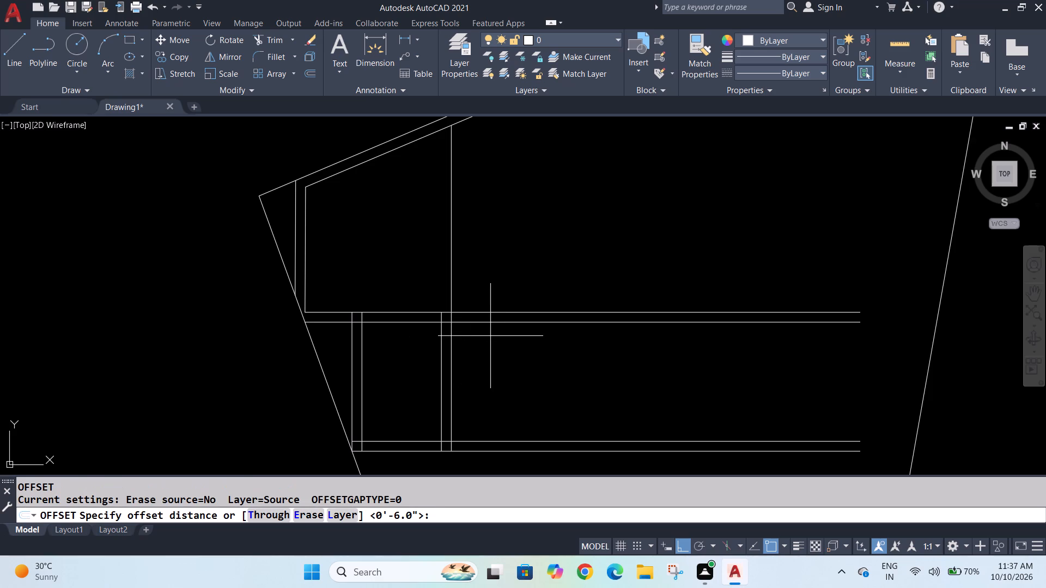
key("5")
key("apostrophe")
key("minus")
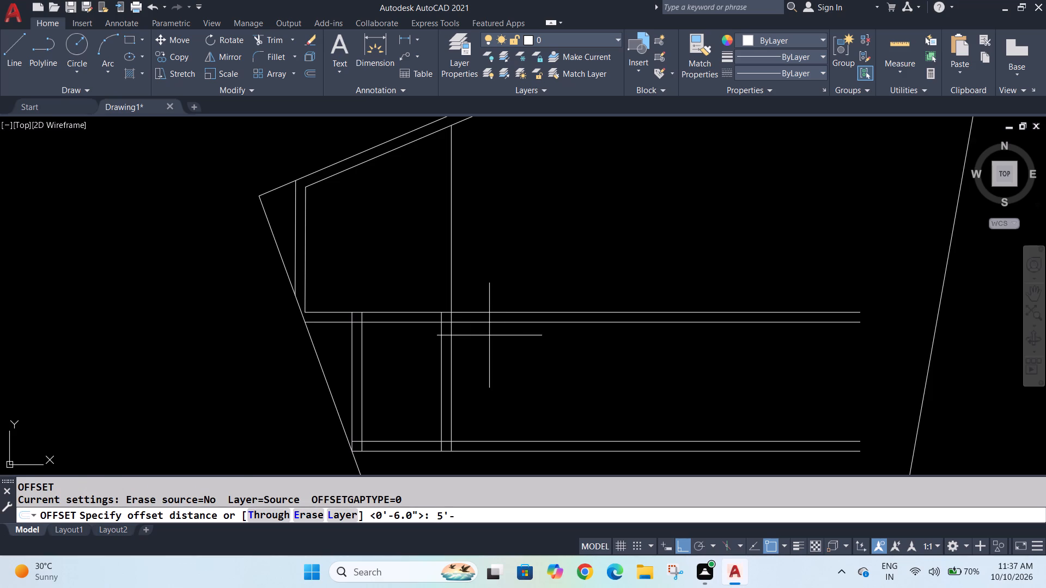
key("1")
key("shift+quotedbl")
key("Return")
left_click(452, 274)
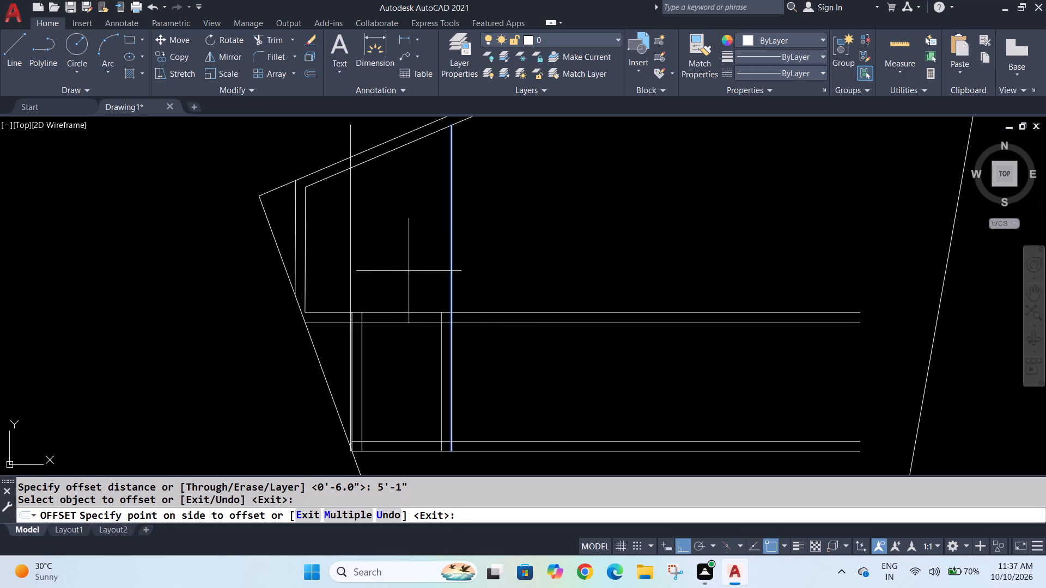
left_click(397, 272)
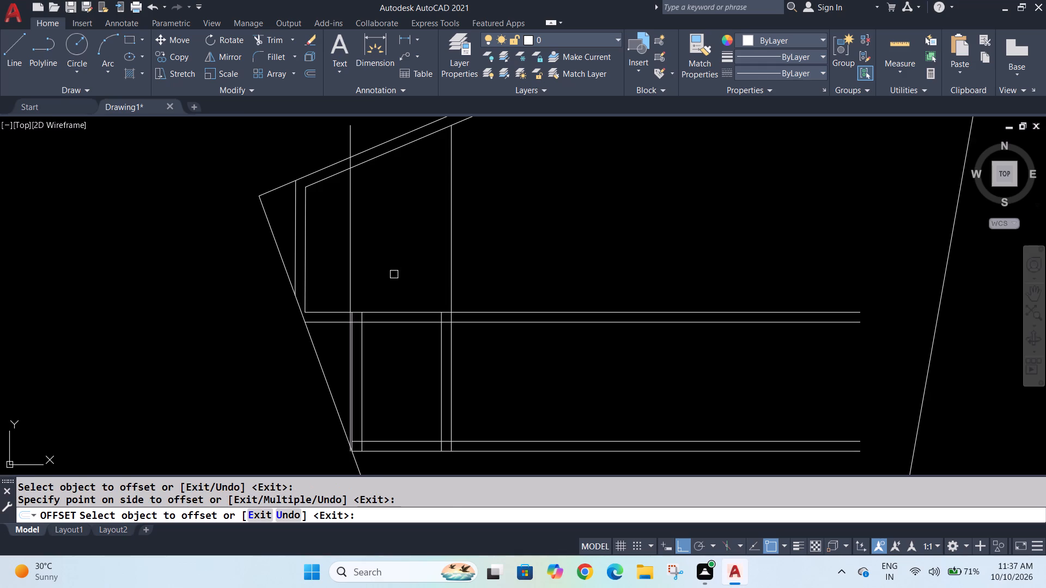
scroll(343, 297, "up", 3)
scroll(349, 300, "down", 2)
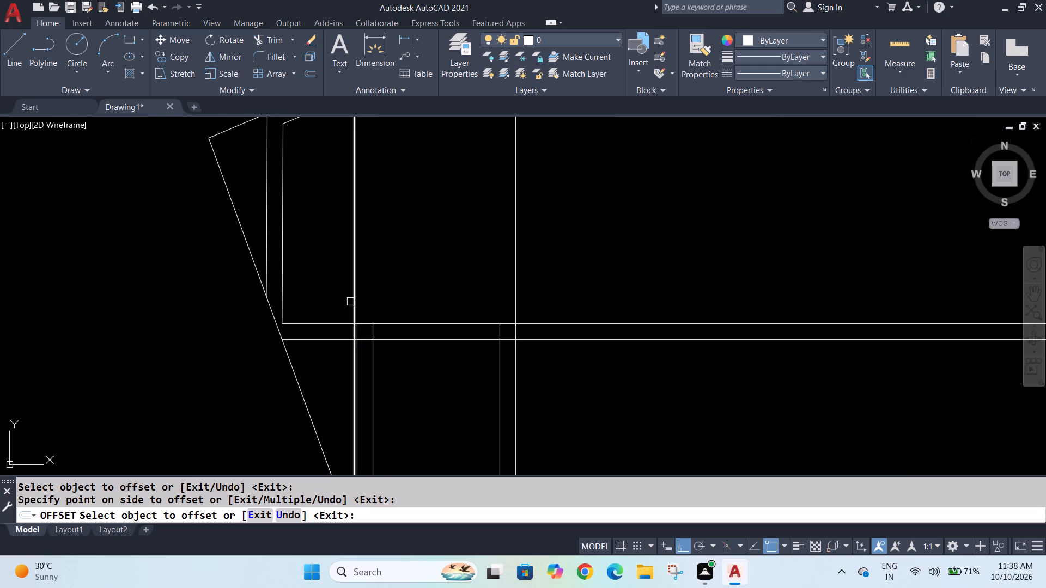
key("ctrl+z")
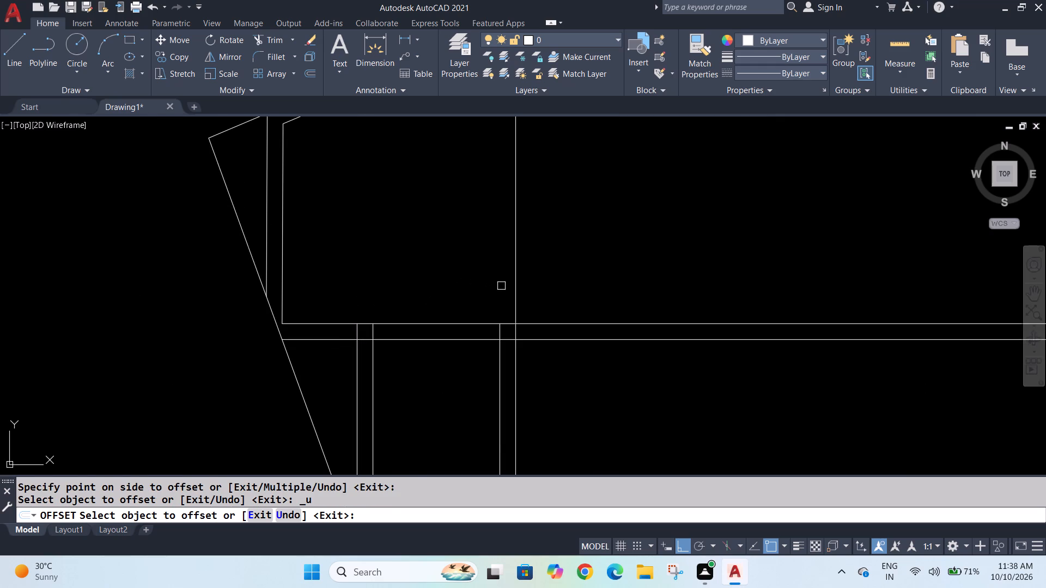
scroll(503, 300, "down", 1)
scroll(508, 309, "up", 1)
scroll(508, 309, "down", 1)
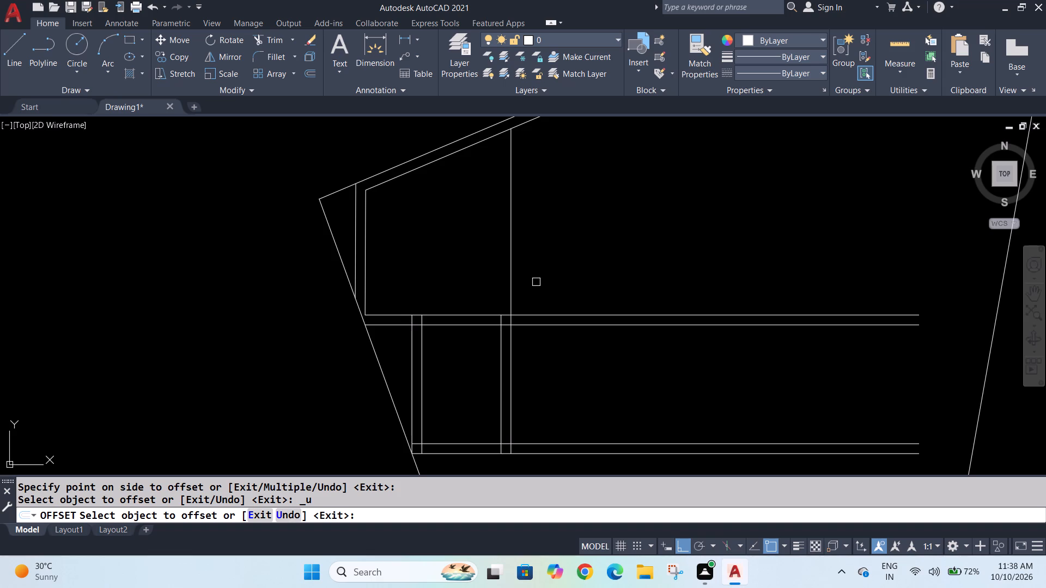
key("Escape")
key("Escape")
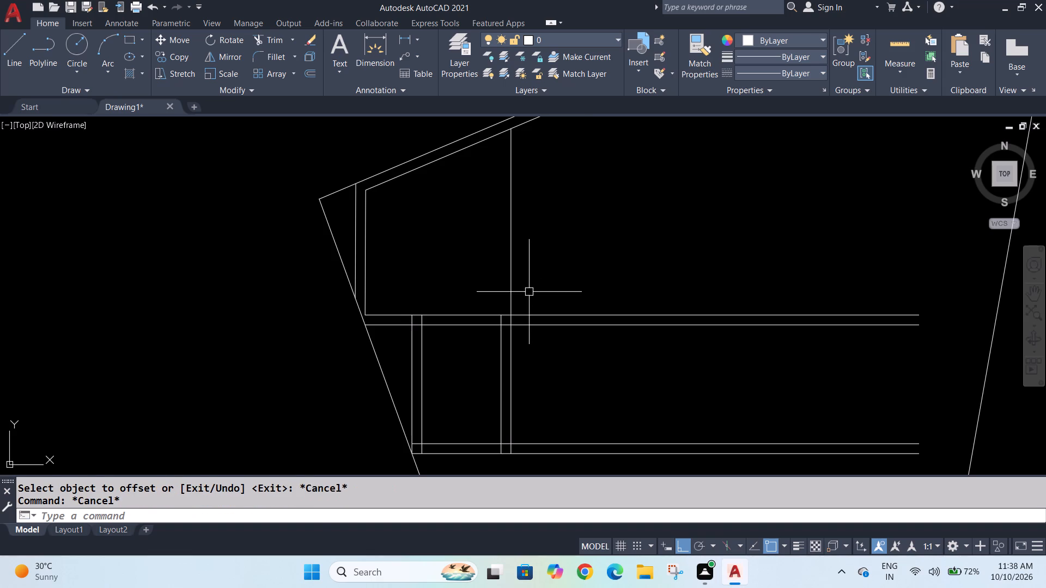
Undo the extension of the partition wall's right vertical line to the upper angled wall.
key("ctrl+z")
key("ctrl+z")
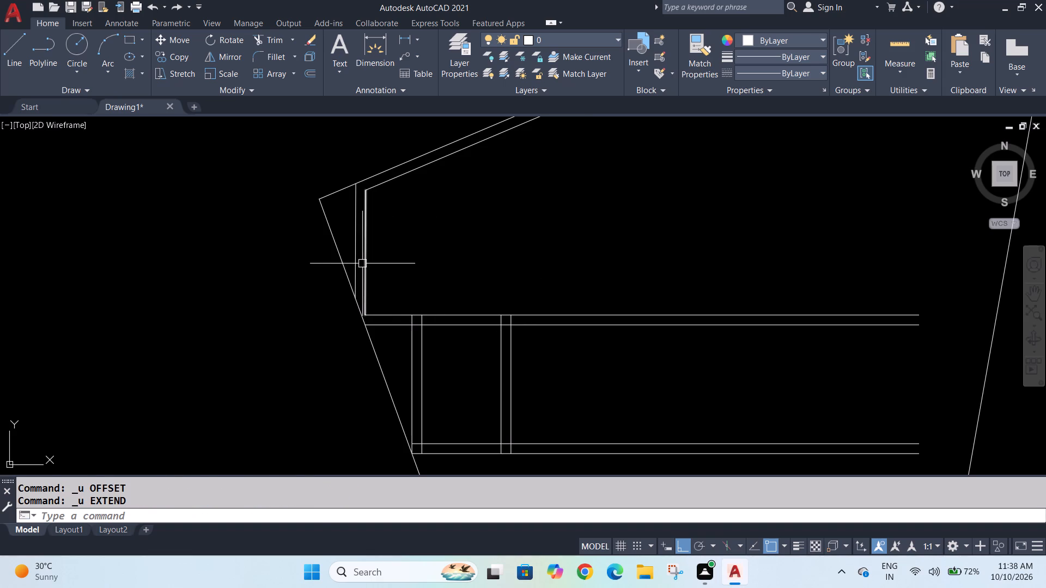
Offset the left side wall's inner vertical line 2' to the right, into the upper room.
key("o")
key("Return")
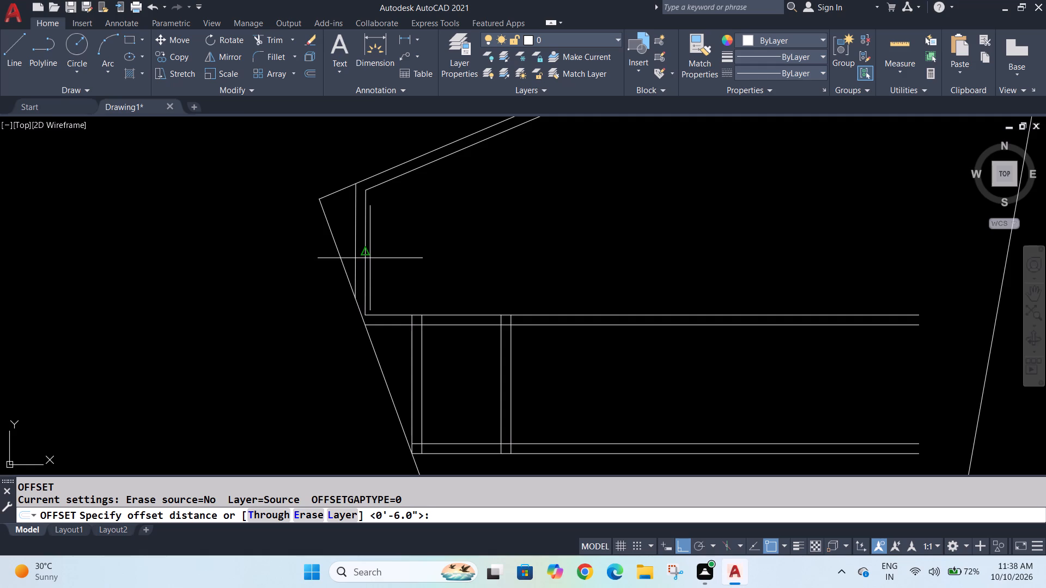
key("2")
key("apostrophe")
key("Return")
left_click(368, 256)
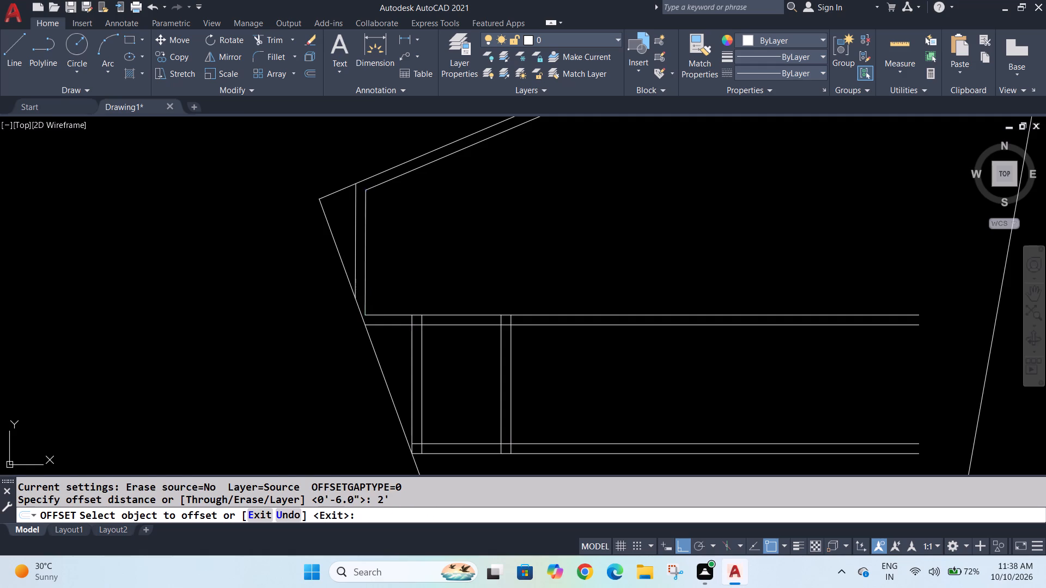
left_click(402, 249)
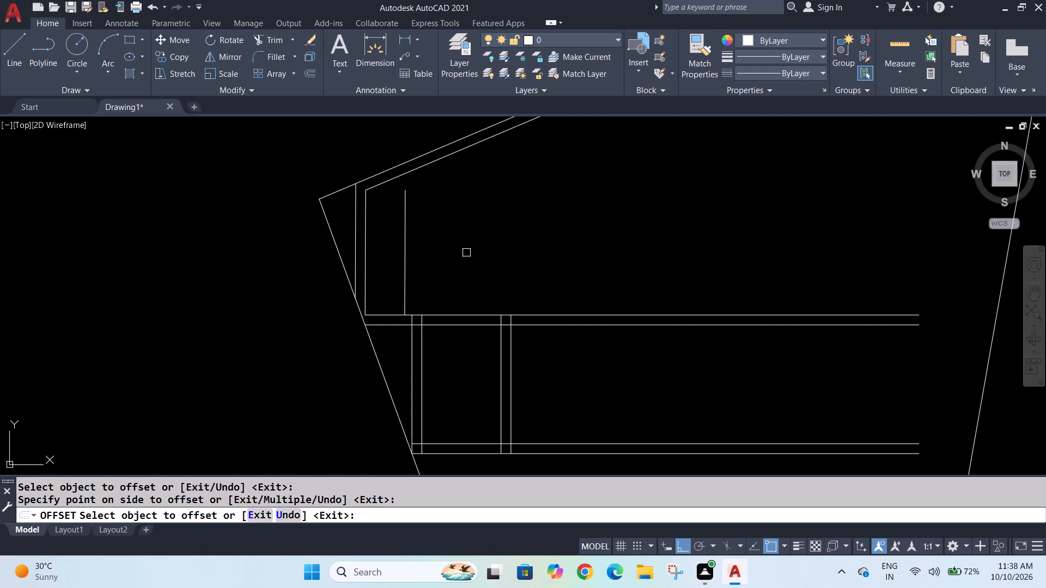
key("Escape")
key("Escape")
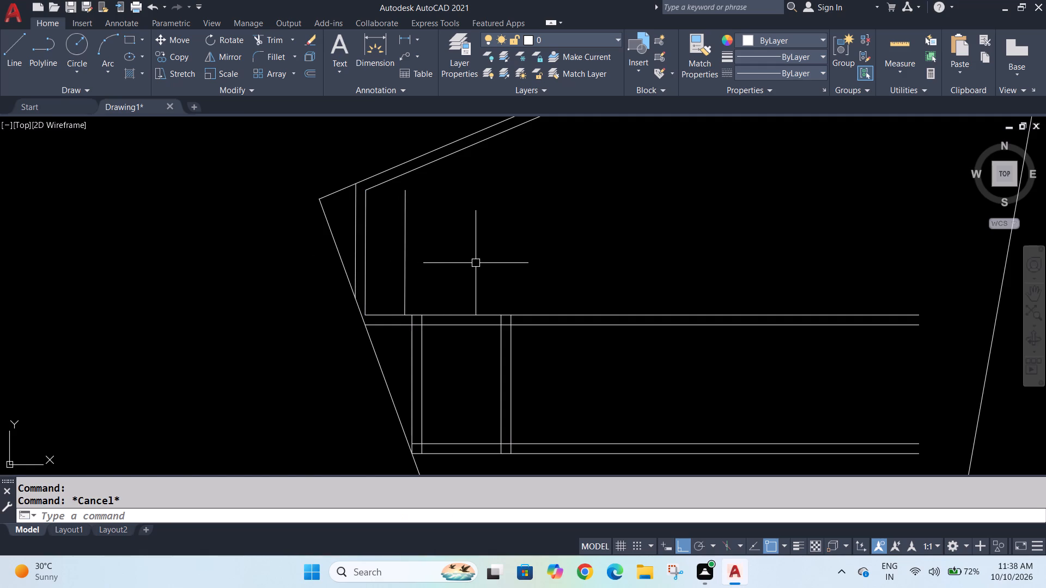
Measure from the new vertical line's lower end to the partition wall's right line with a temporary linear dimension, and delete that dimension.
left_click(403, 41)
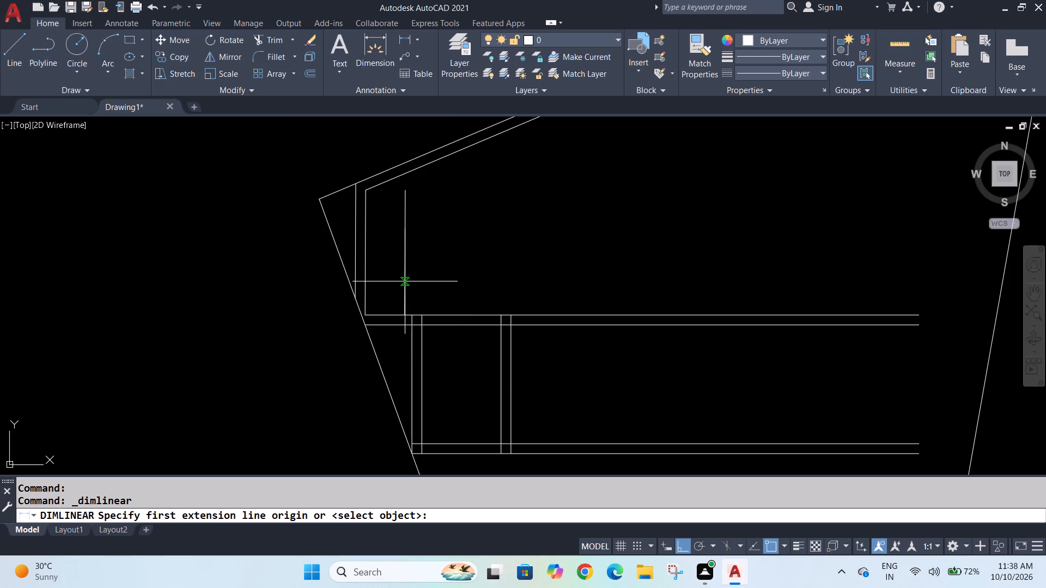
left_click(405, 312)
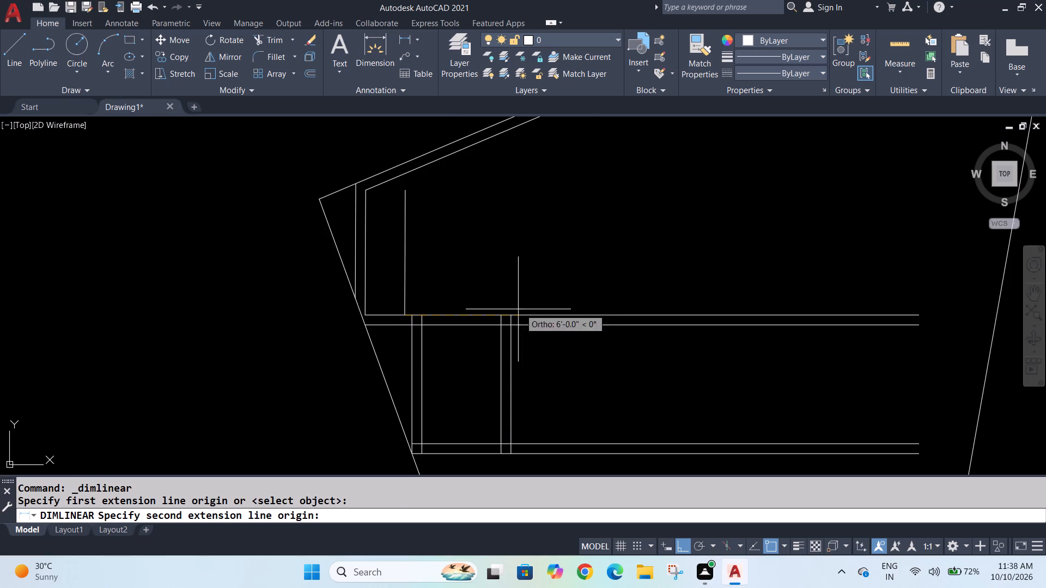
left_click(510, 316)
left_click(496, 289)
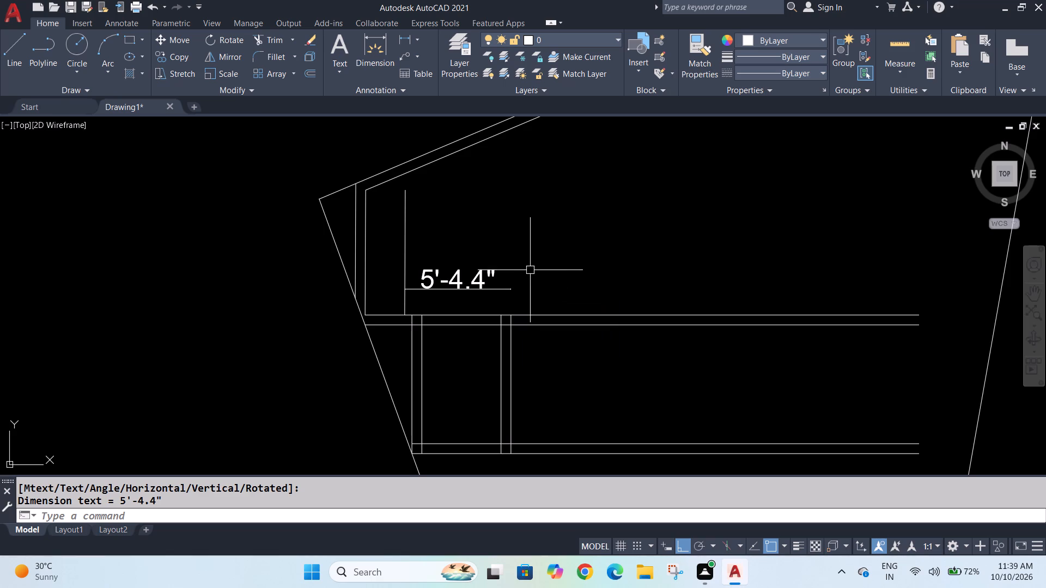
key("Escape")
key("Escape")
key("Escape")
key("Escape")
key("Escape")
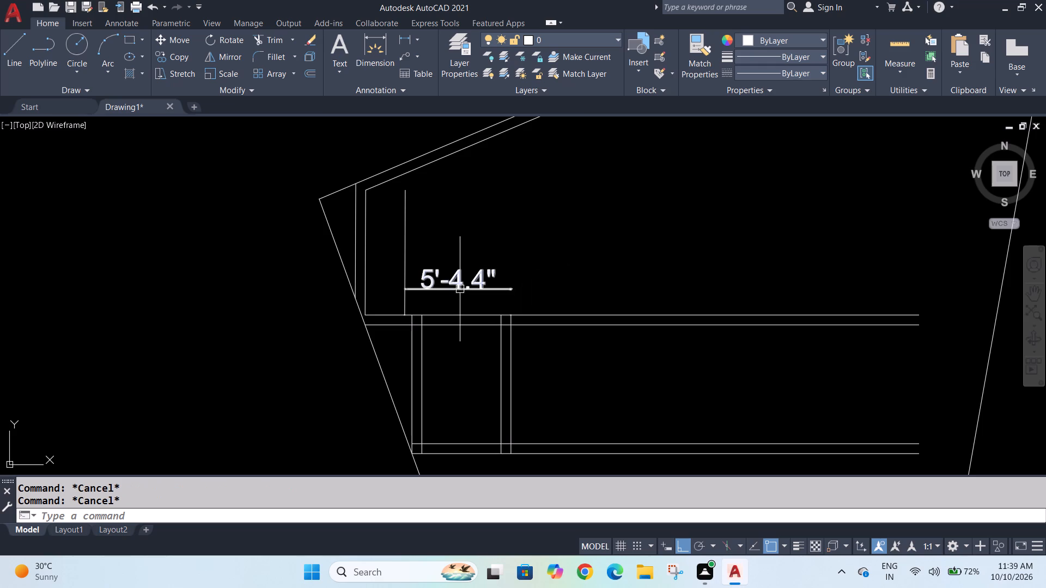
left_click(460, 286)
key("Delete")
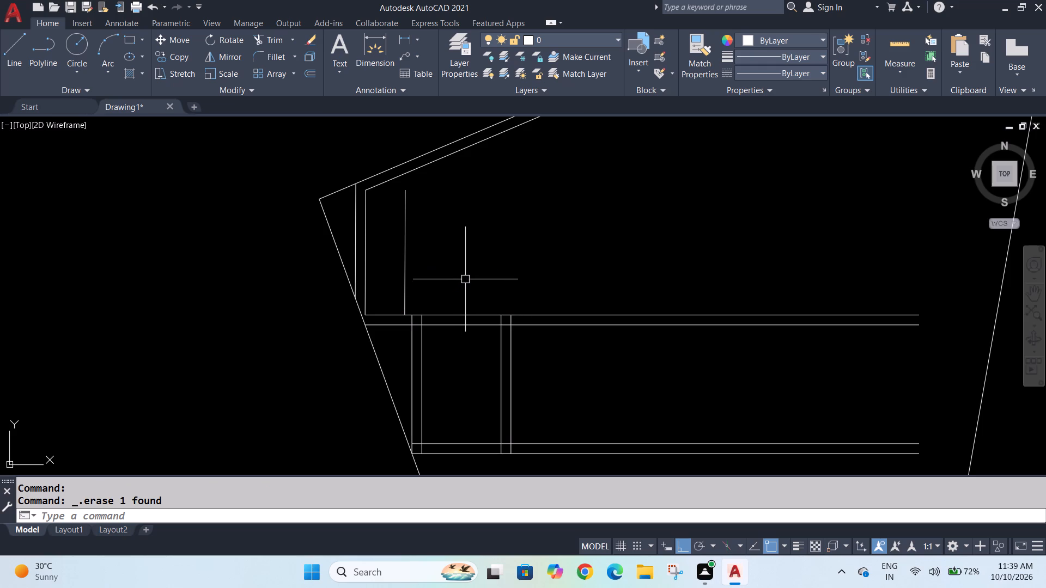
Offset the 2' offset vertical line another 3.4" to the right.
key("o")
key("Return")
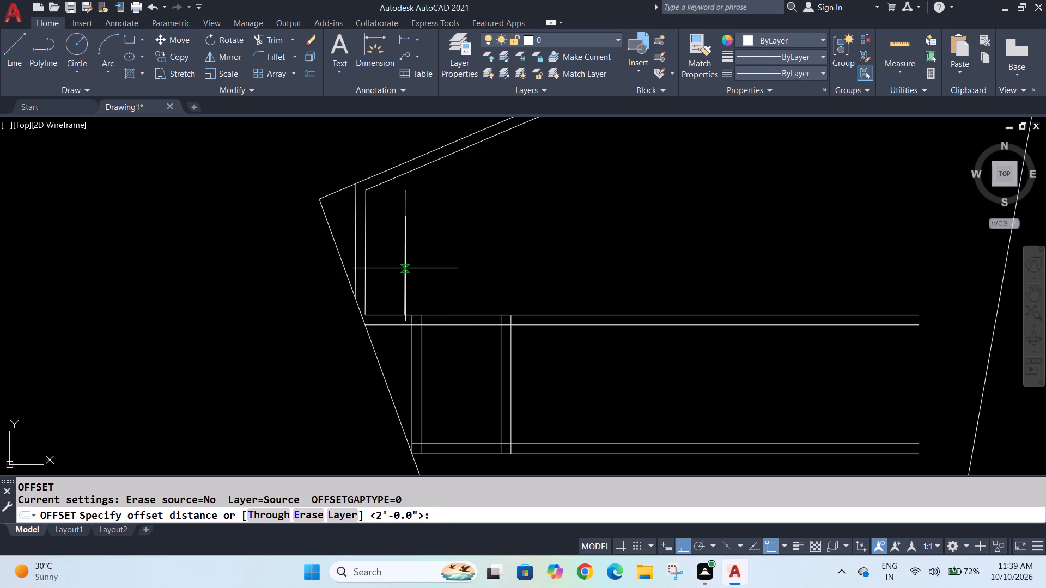
key("3")
key("period")
key("4")
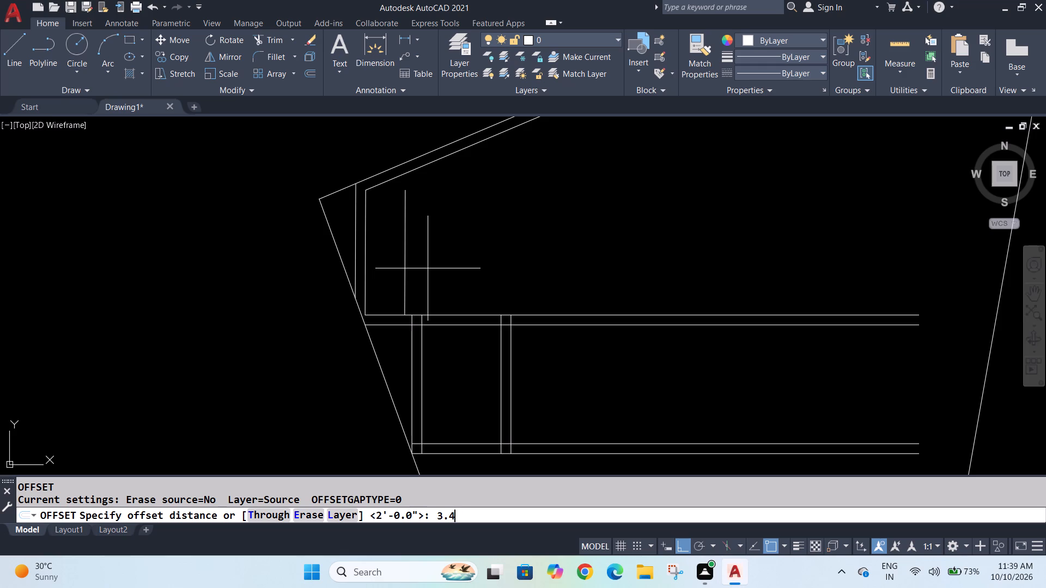
key("shift+quotedbl")
key("Return")
left_click(409, 274)
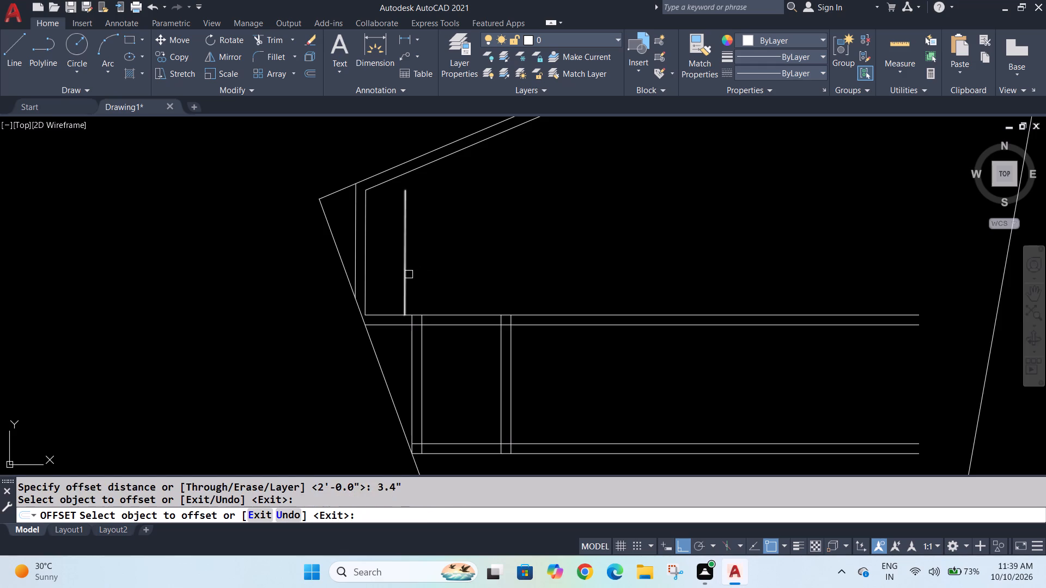
left_click(407, 274)
left_click(429, 275)
key("Escape")
key("Escape")
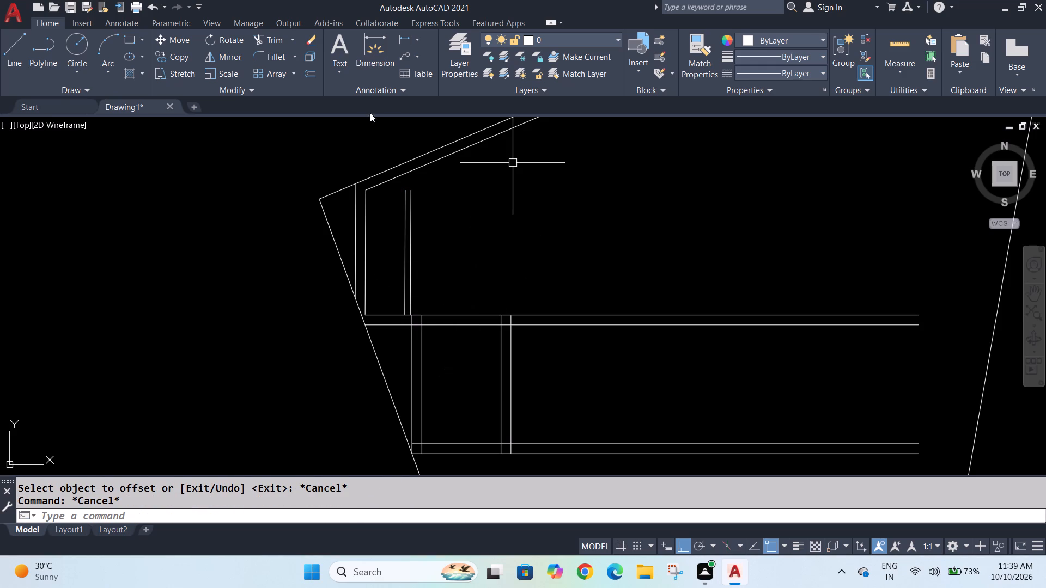
Measure from the newest vertical line's lower end to the partition wall's right line with a temporary linear dimension, and undo the dimension.
left_click(402, 40)
left_click(409, 314)
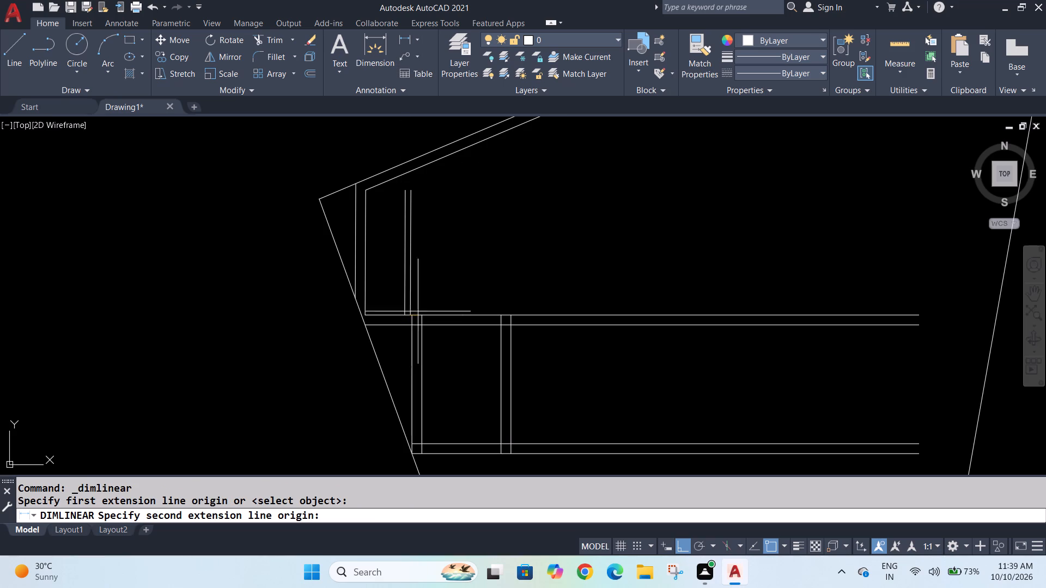
left_click(511, 316)
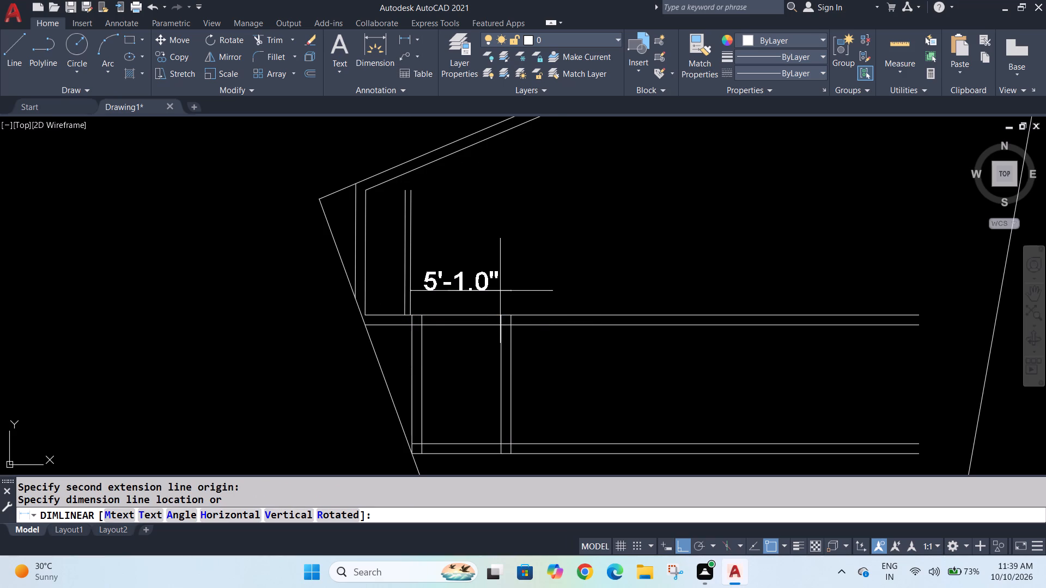
left_click(500, 291)
key("Escape")
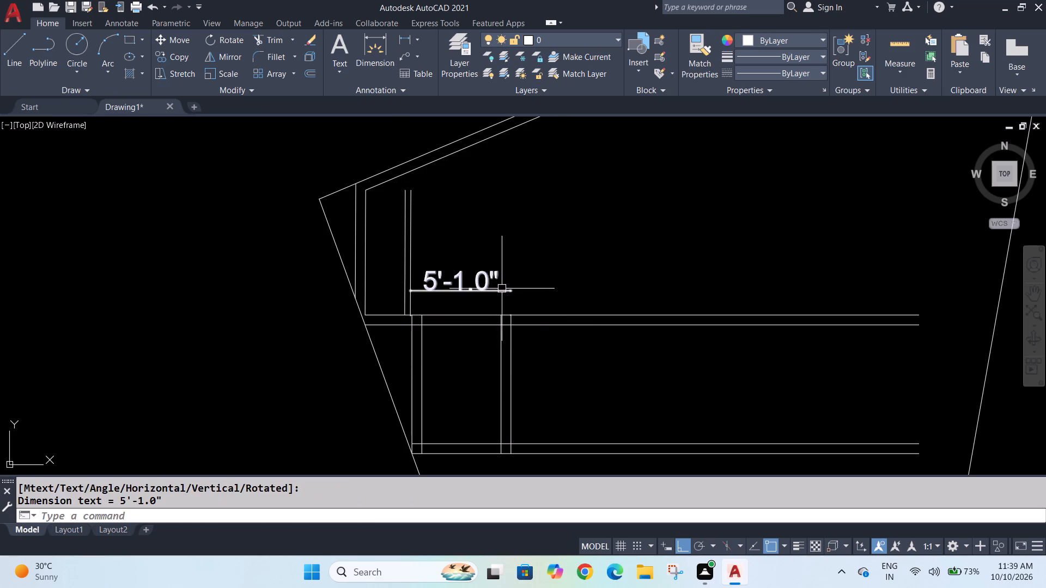
key("Escape")
key("Escape")
key("Escape")
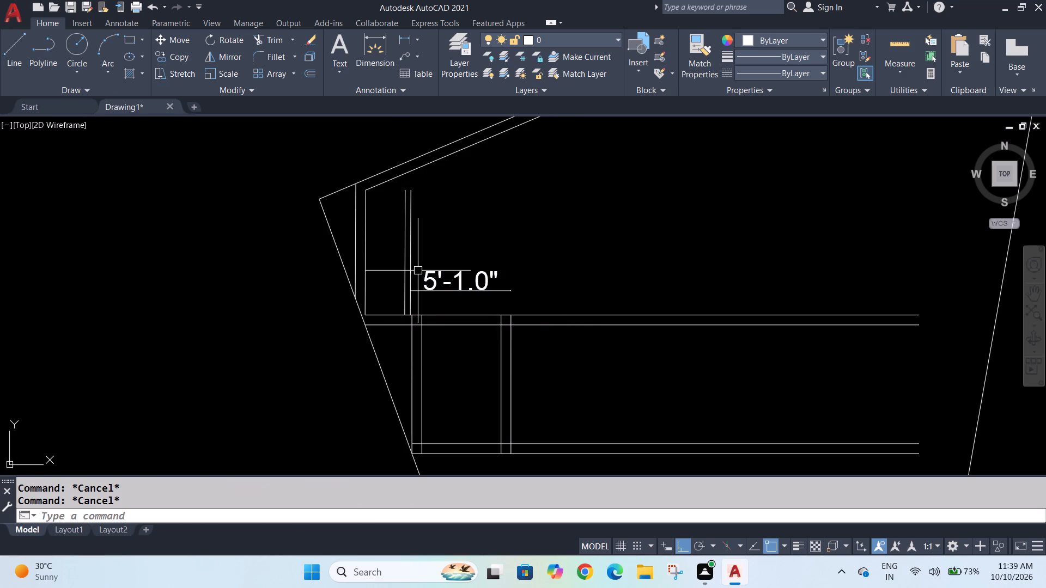
key("ctrl+z")
Delete the first offset vertical line, the one 2' from the left inner wall line.
scroll(406, 275, "up", 3)
left_click(396, 279)
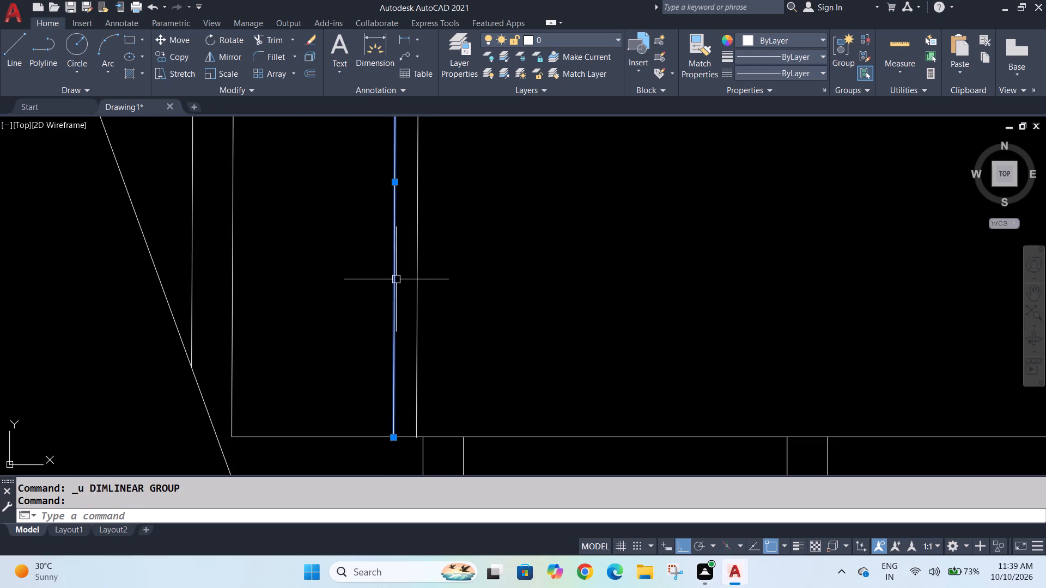
key("Delete")
Measure from the inner left wall's lower corner to the offset vertical line with a linear dimension, without placing it.
scroll(403, 271, "down", 3)
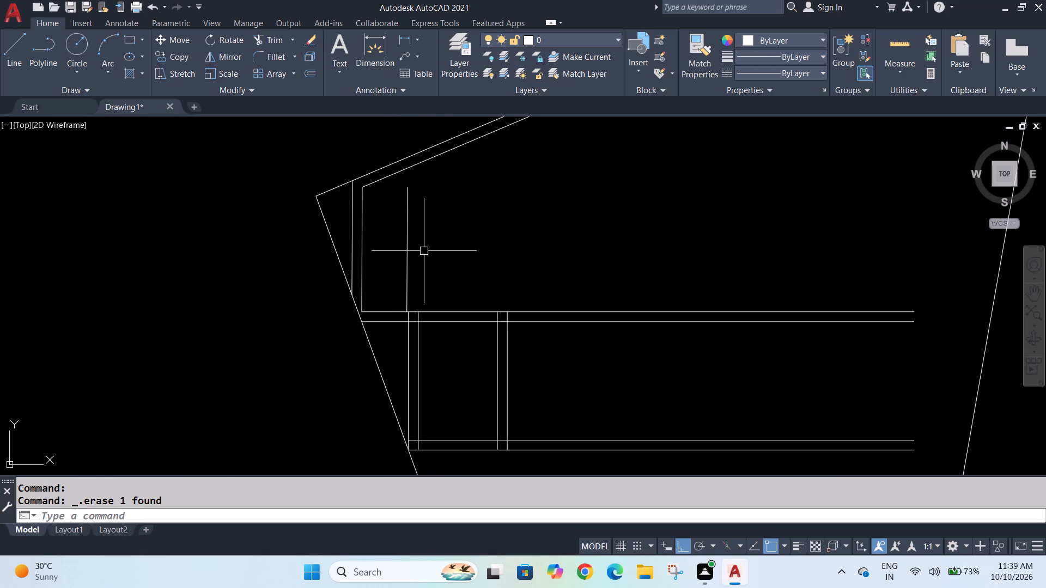
scroll(416, 226, "up", 2)
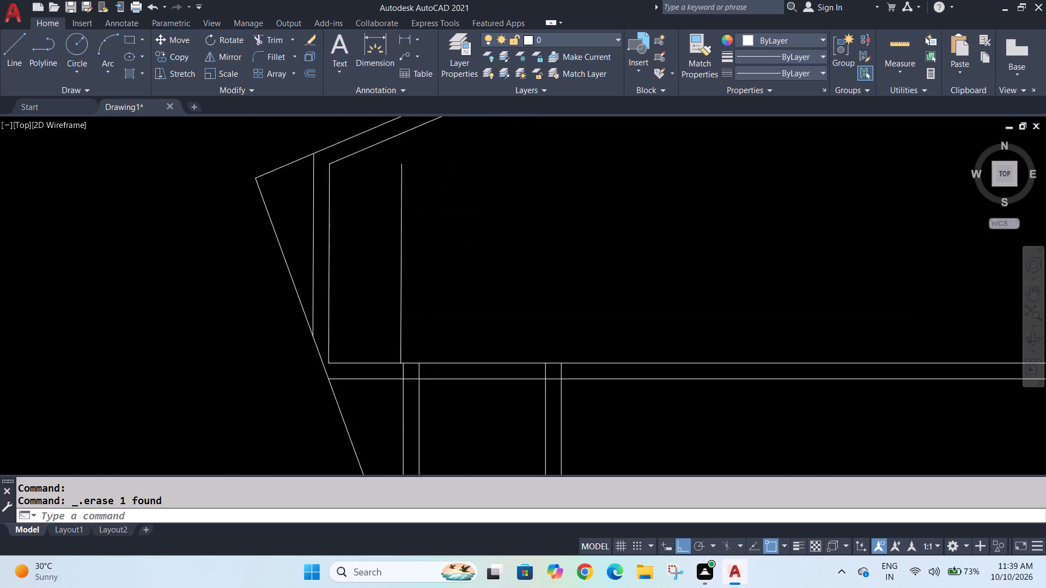
scroll(422, 238, "down", 1)
left_click(403, 42)
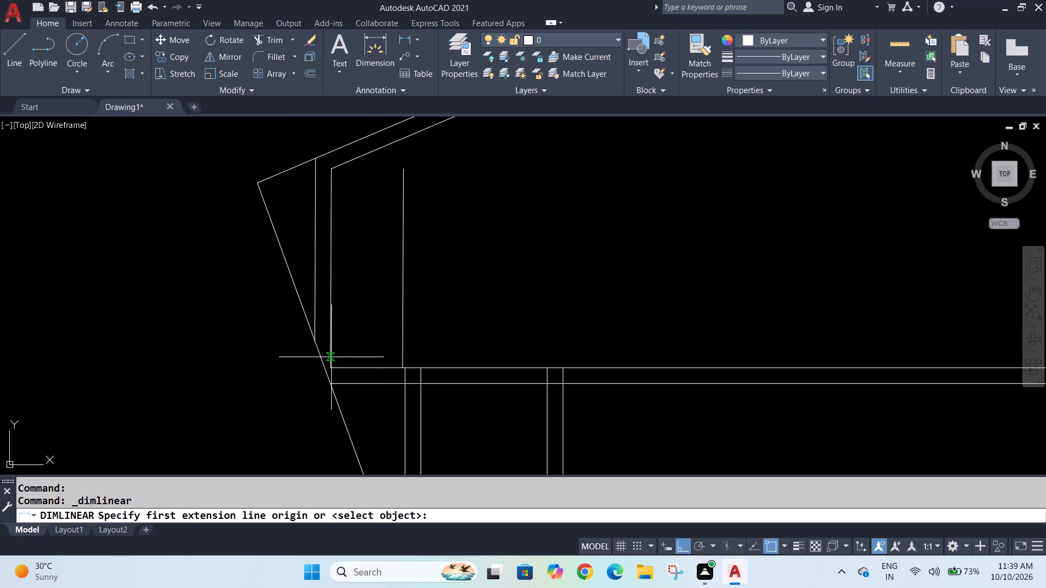
left_click(330, 365)
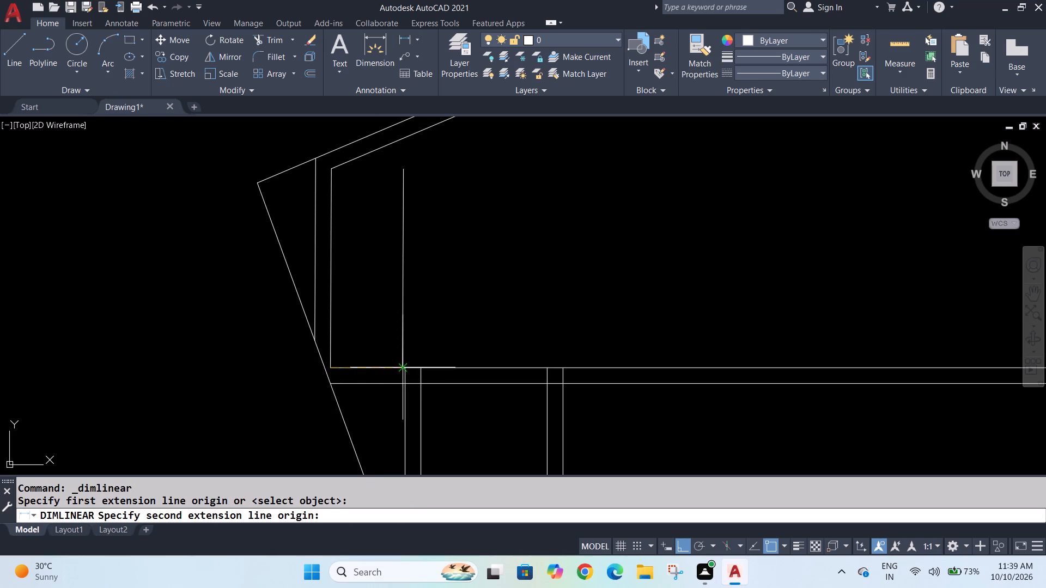
left_click(403, 368)
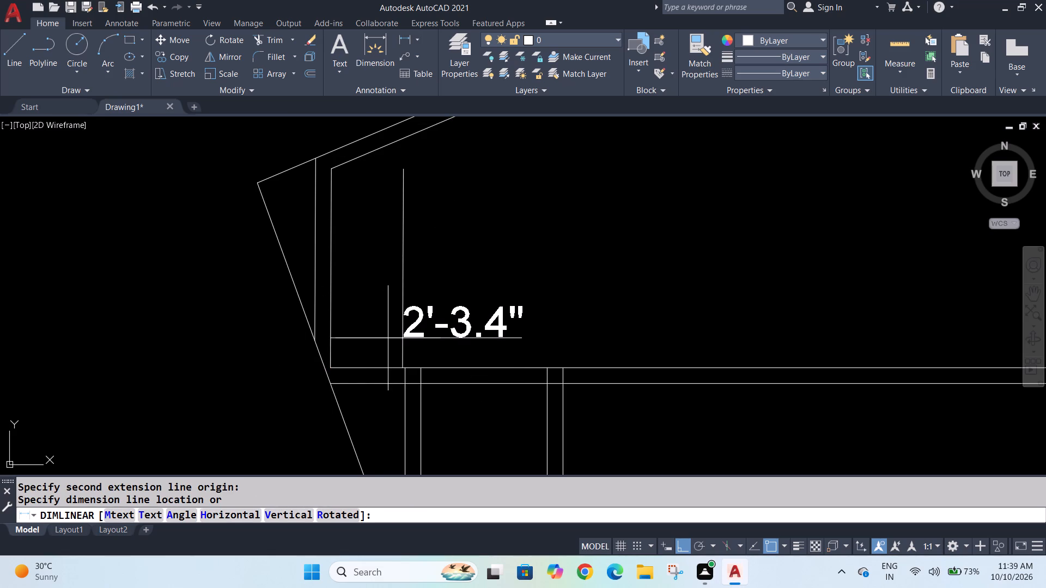
key("Escape")
key("Escape")
Offset the inner line of the upper sloped wall 2'-3.4" inward into the upper room.
scroll(457, 223, "down", 1)
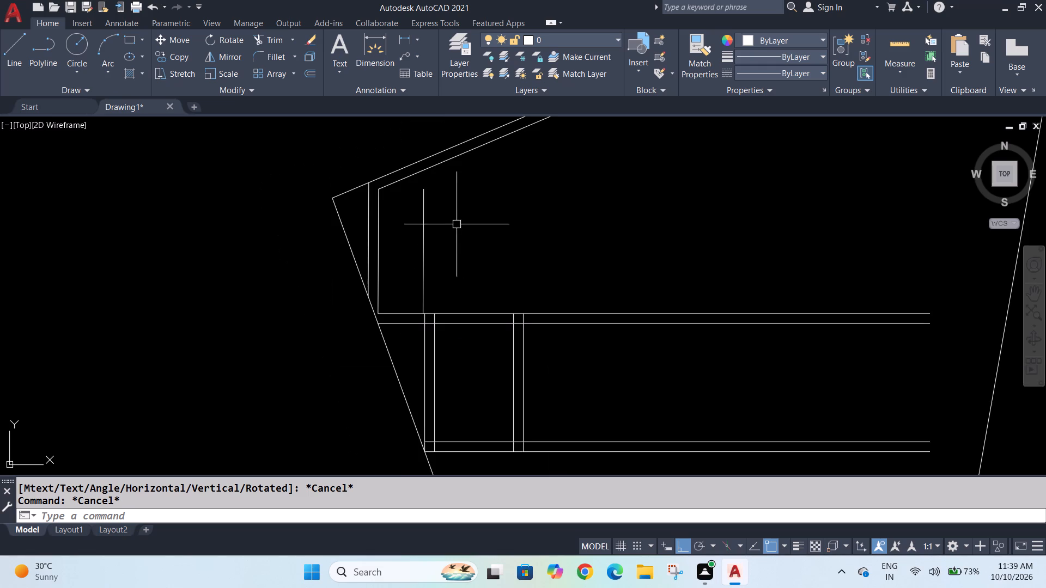
middle_click_drag(501, 193, 461, 291)
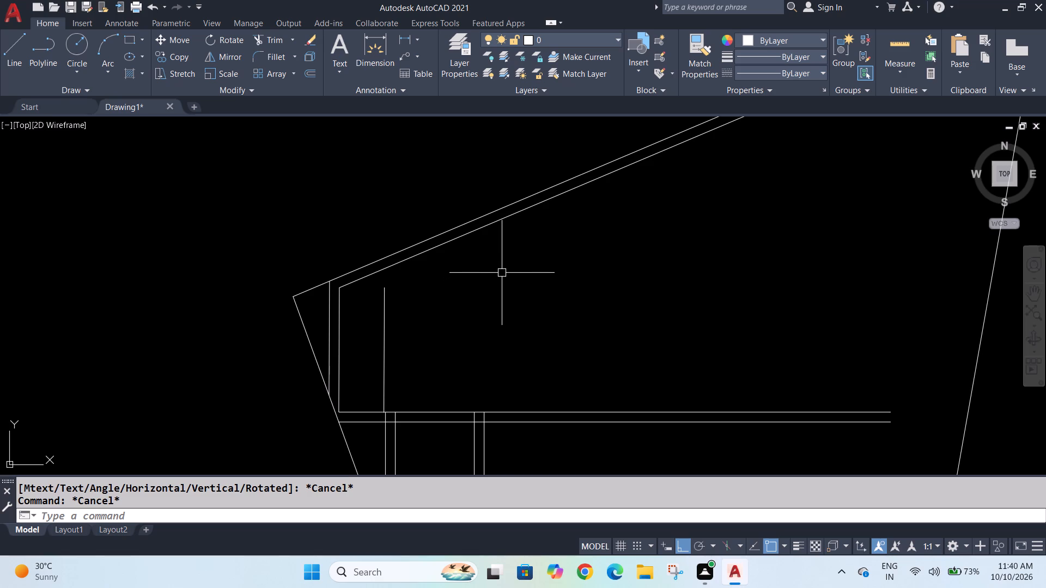
key("o")
key("Return")
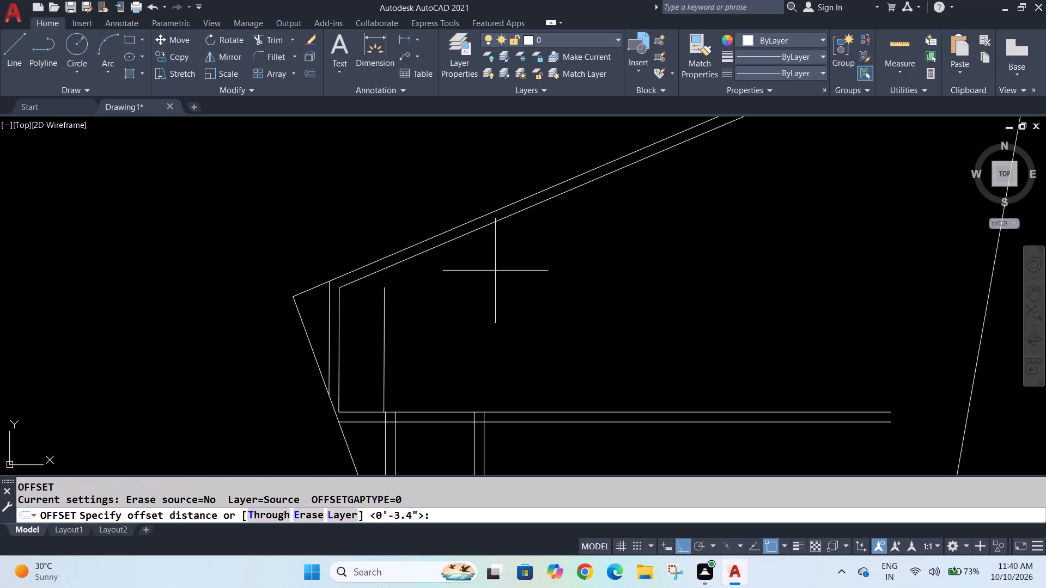
key("2")
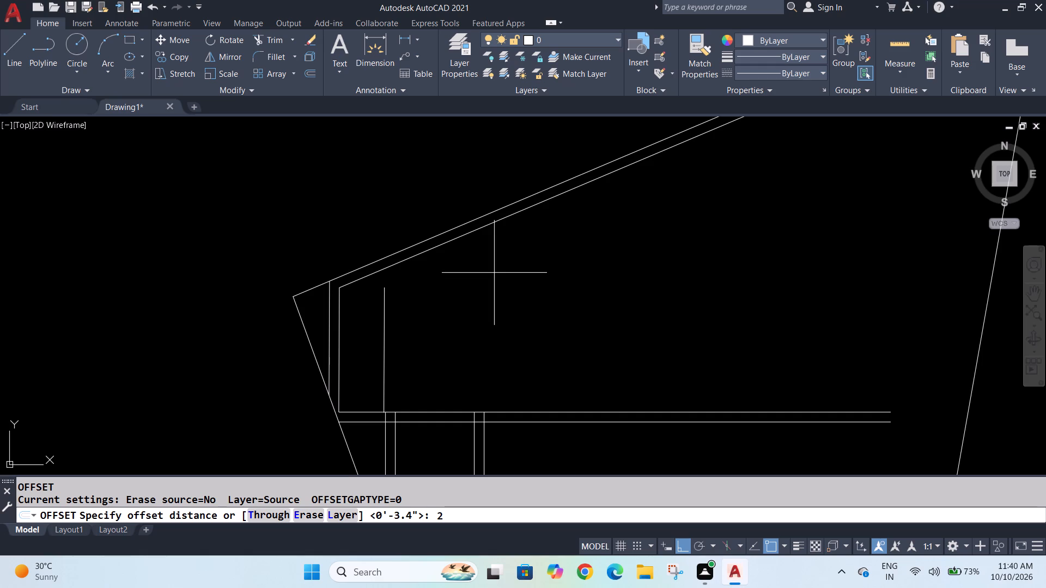
key("apostrophe")
key("minus")
type("3.")
key("4")
key("shift+quotedbl")
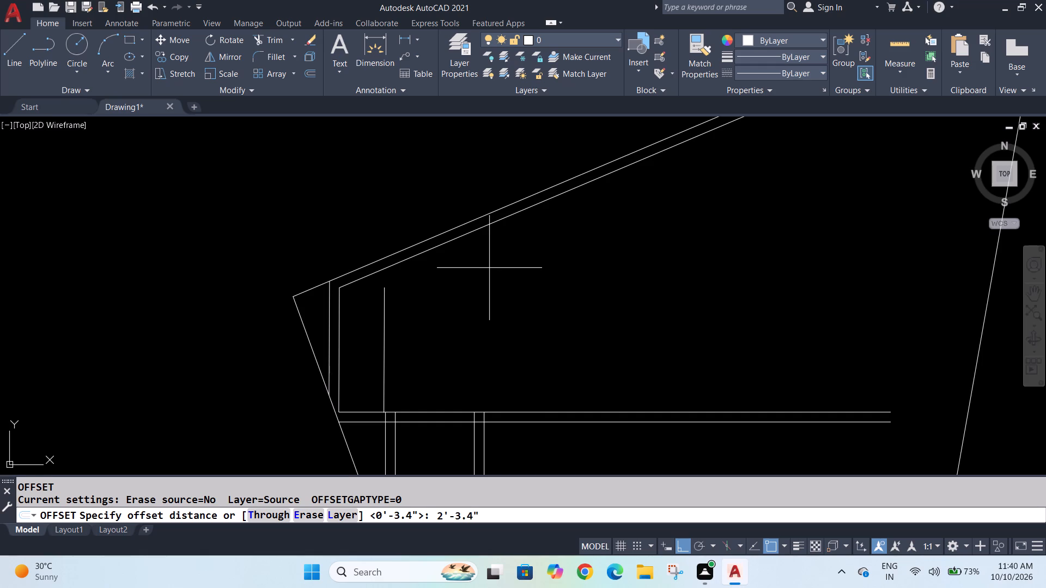
key("Return")
left_click(442, 247)
left_click(459, 264)
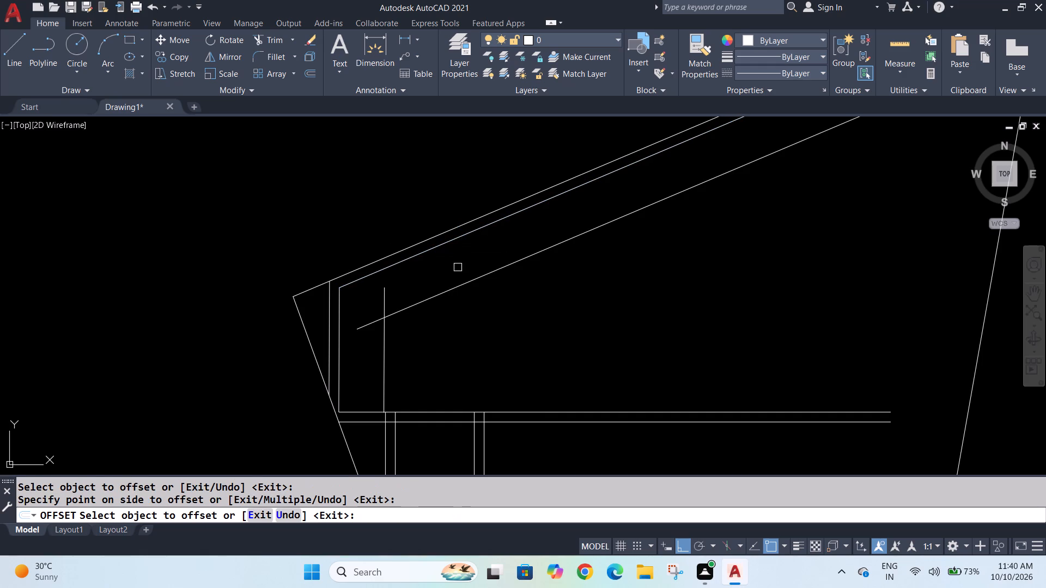
key("Escape")
key("Escape")
Trim the overlapping ends of the offset vertical line and the offset sloped line so they meet at a corner.
key("t")
key("r")
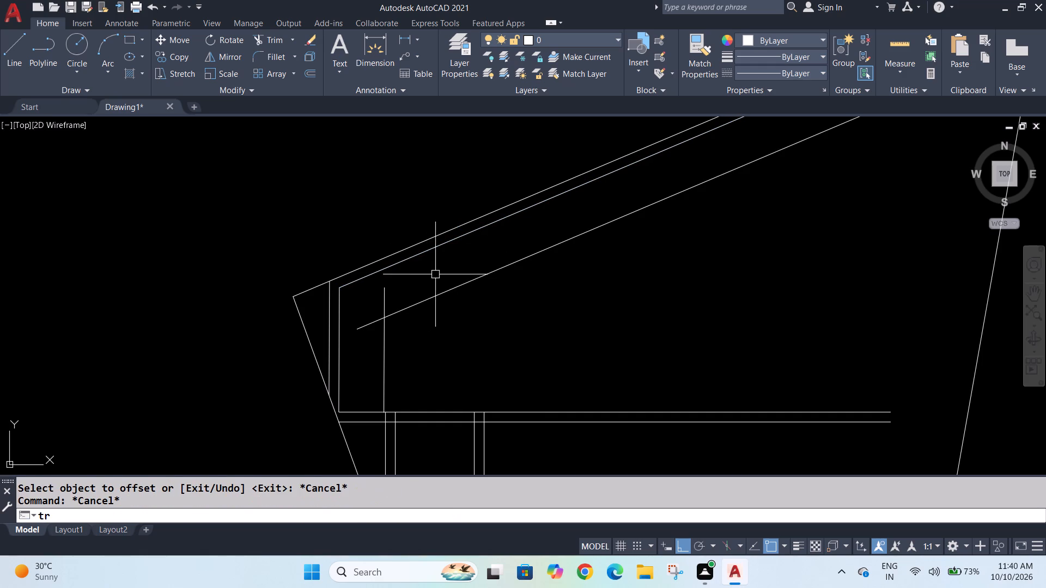
key("Return")
left_click(382, 295)
left_click(362, 323)
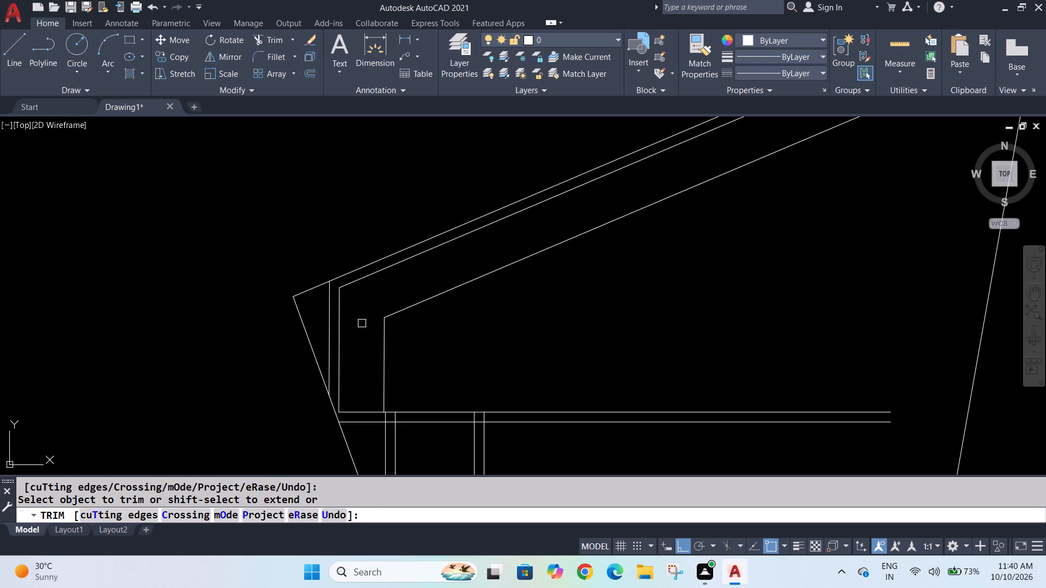
key("Escape")
key("Escape")
Extend the partition wall's right line upward to the offset sloped line.
key("e")
key("x")
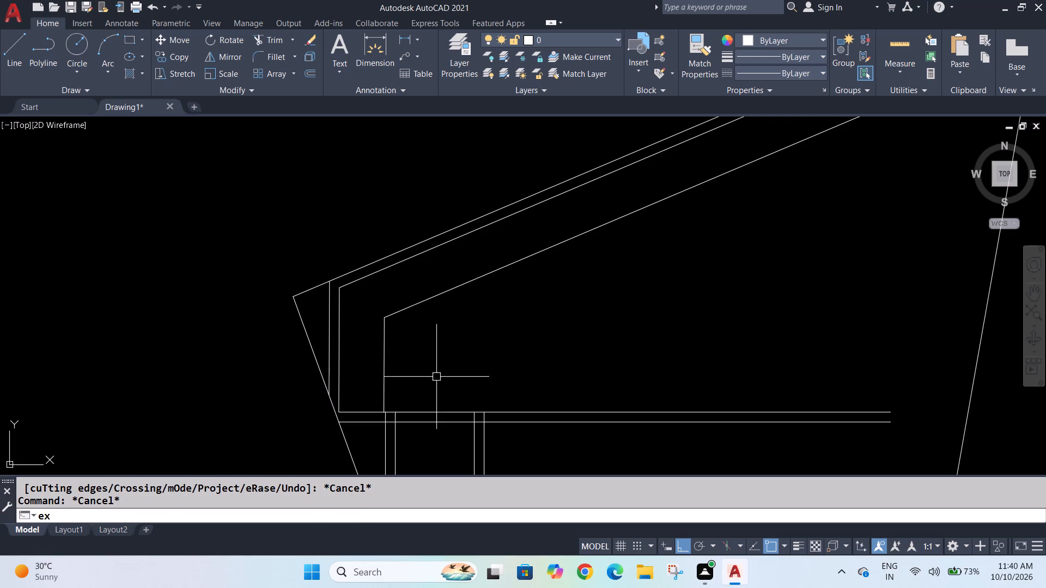
key("Return")
left_click(484, 436)
key("Escape")
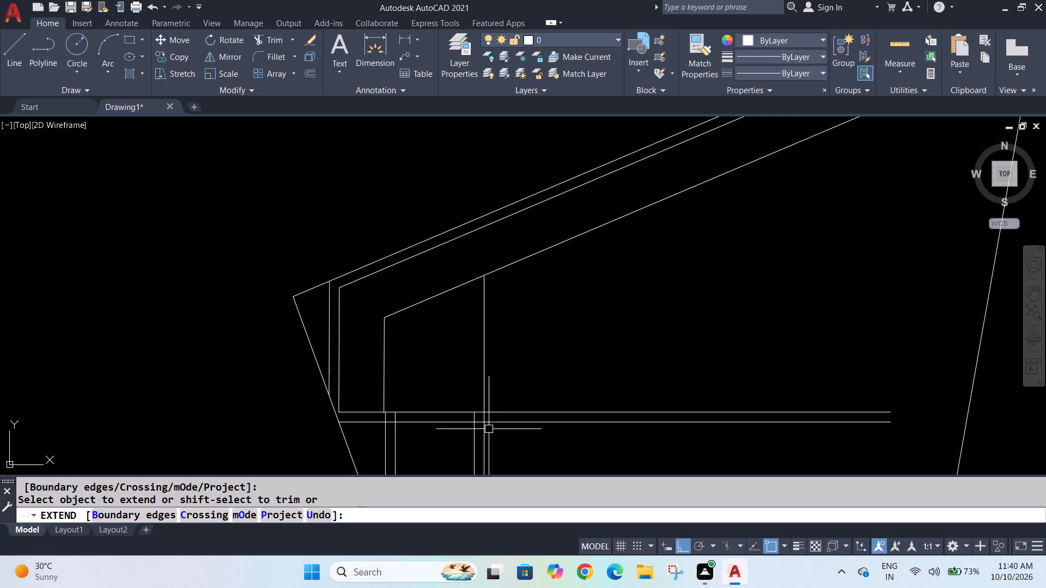
key("Escape")
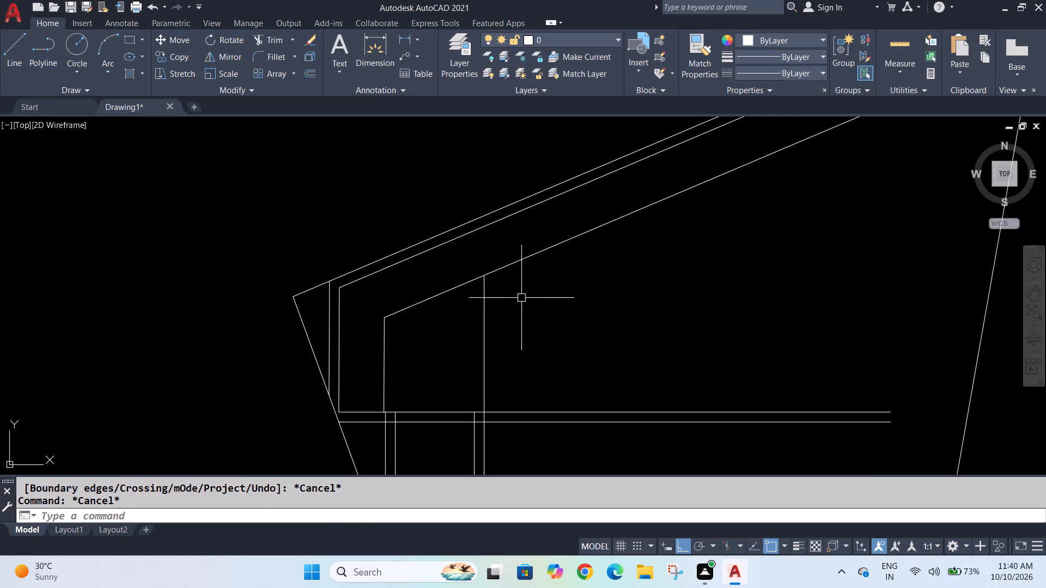
Draw a line from the extended partition line's top end perpendicular to the inner sloped wall line.
key("l")
key("Return")
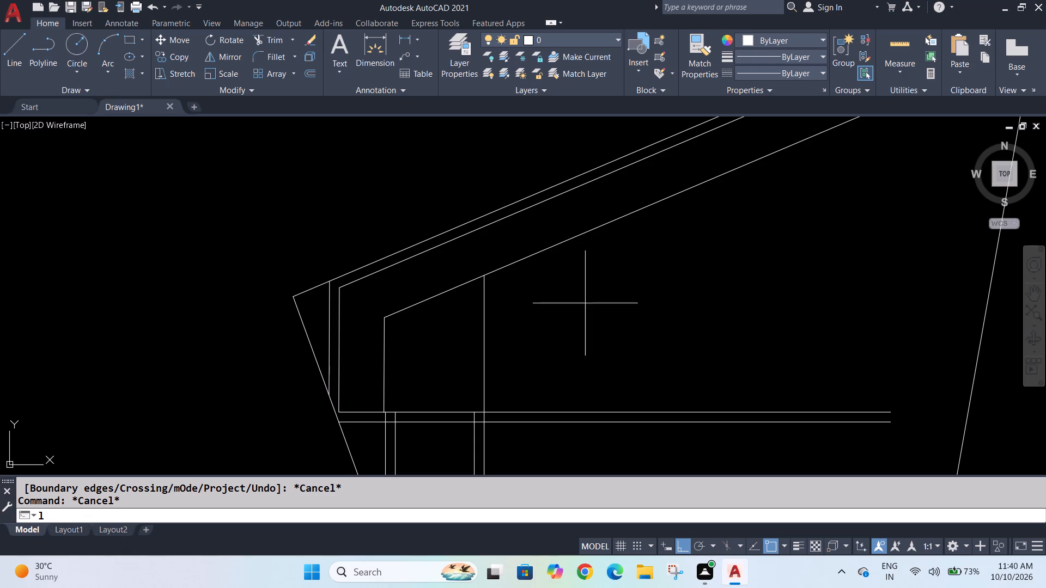
left_click(482, 274)
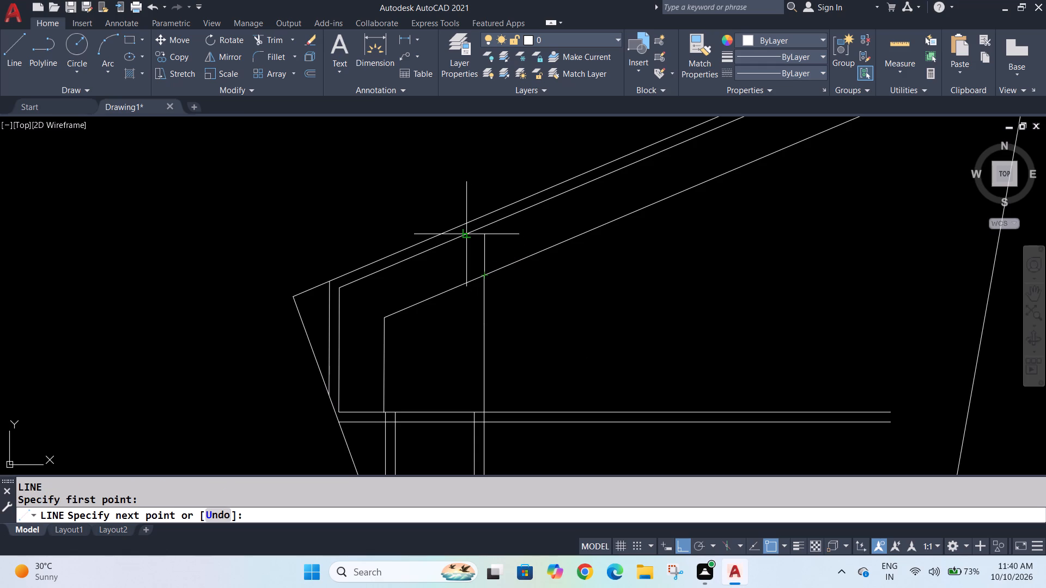
left_click(469, 232)
key("Escape")
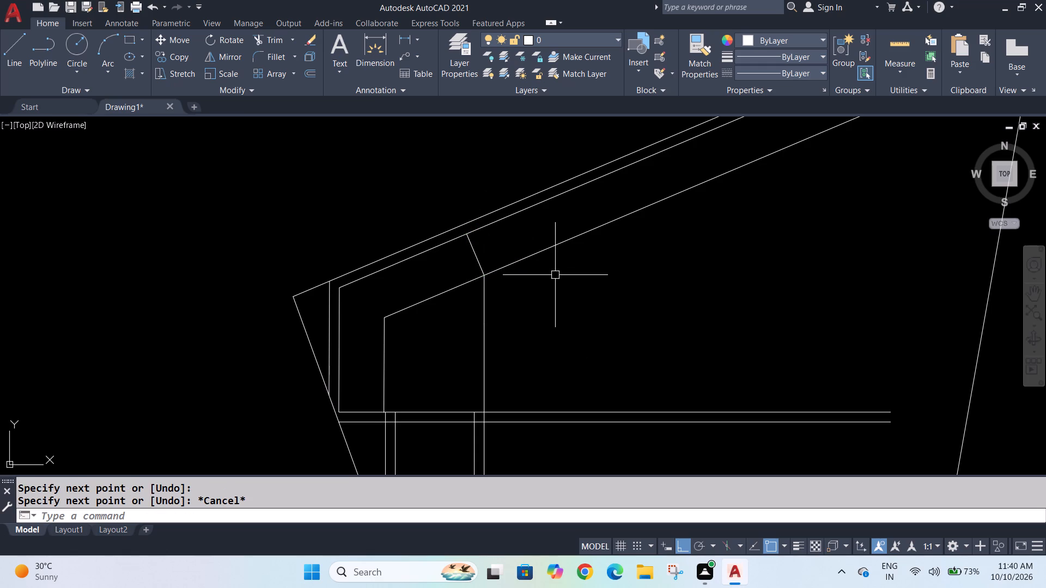
Trim the offset sloped line beyond the perpendicular line, its leftover outside the outline, and the partition line's extension above the horizontal wall.
key("t")
key("r")
key("Return")
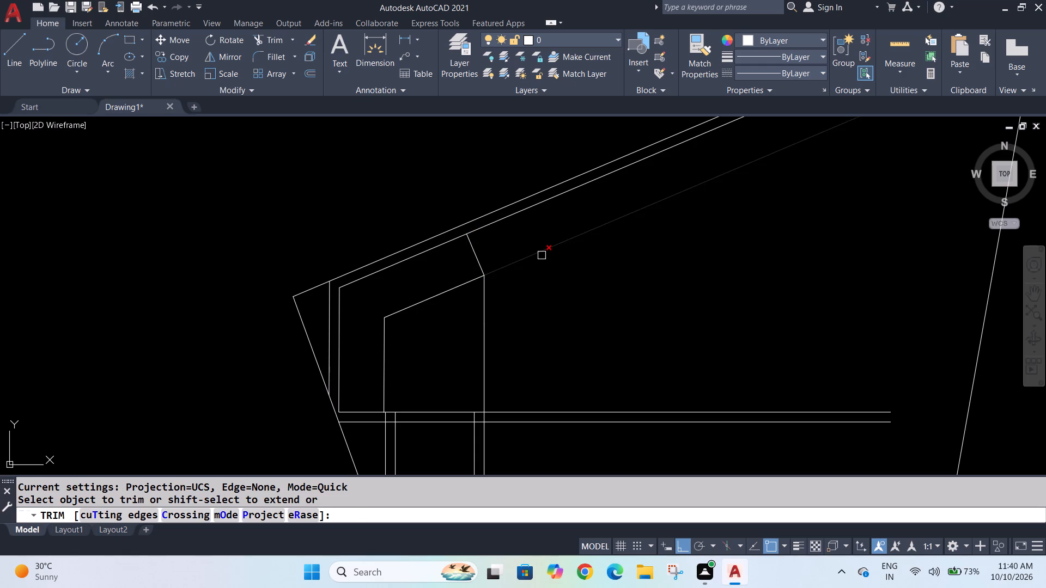
left_click(542, 255)
left_click(485, 328)
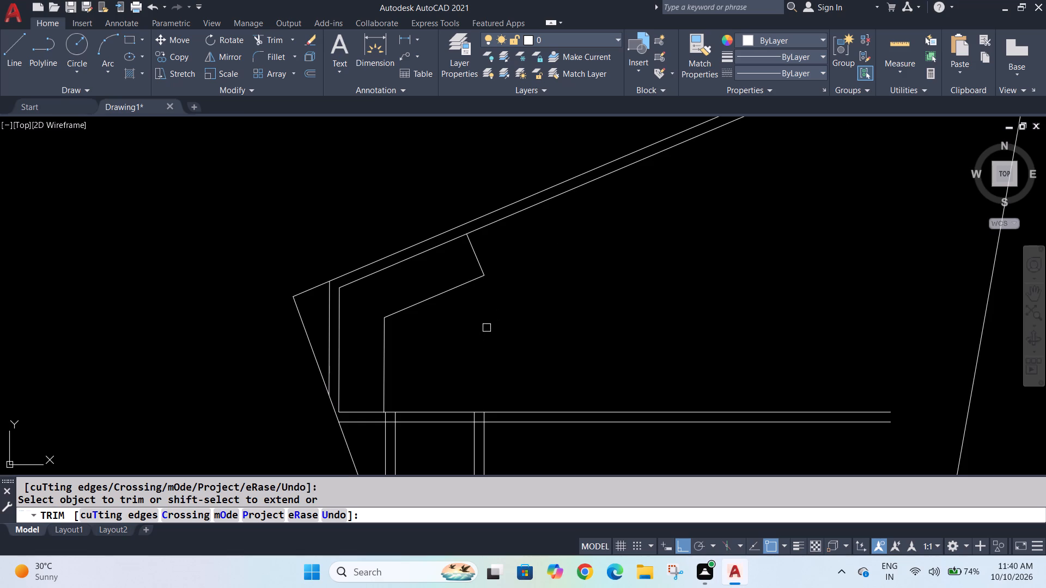
scroll(509, 337, "down", 2)
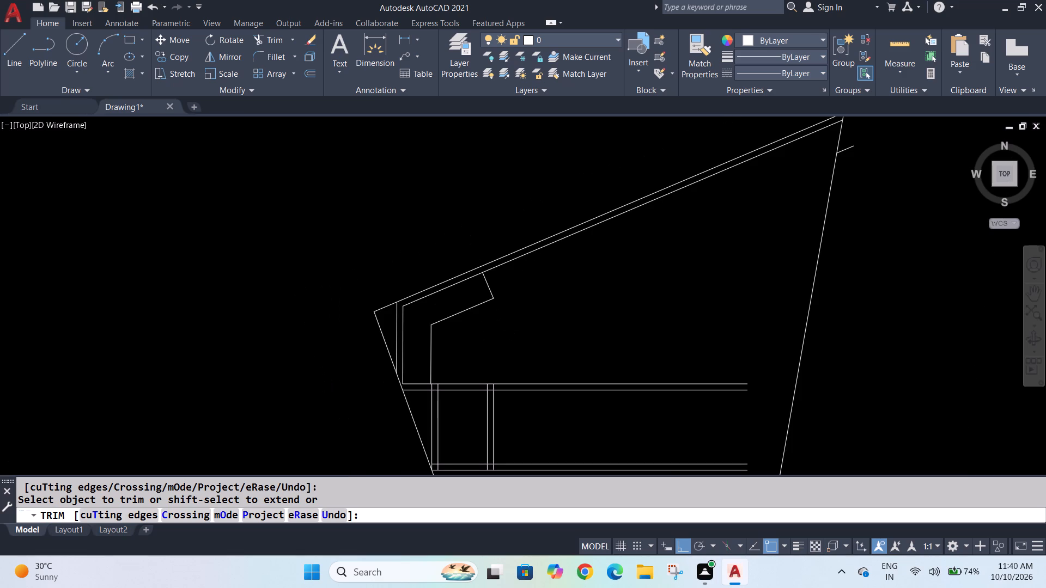
left_click(727, 219)
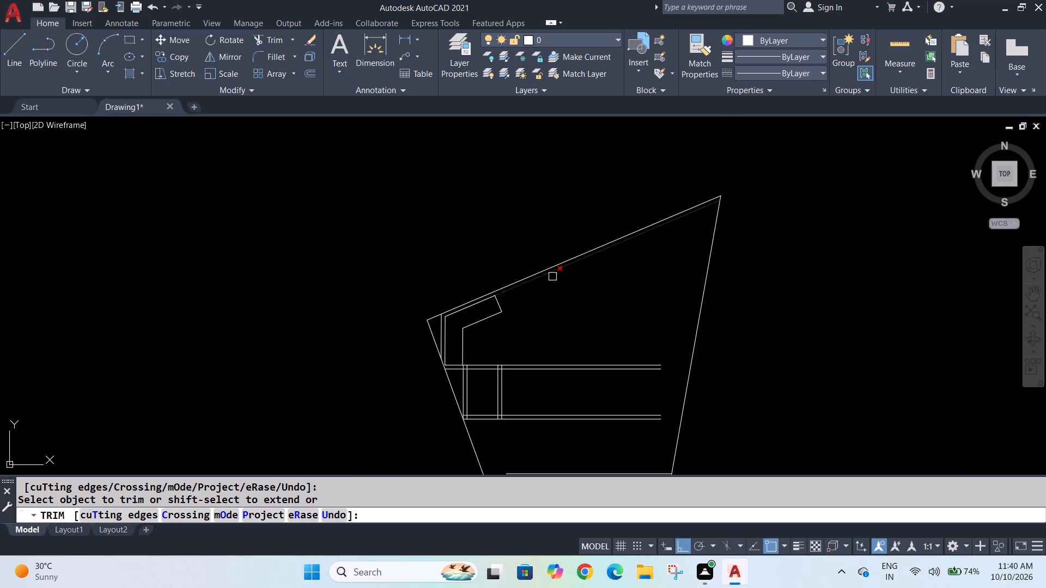
key("Escape")
key("Escape")
key("Escape")
Offset the short perpendicular end line 14'-9" along the sloped wall toward the upper right corner.
middle_click_drag(618, 304, 580, 284)
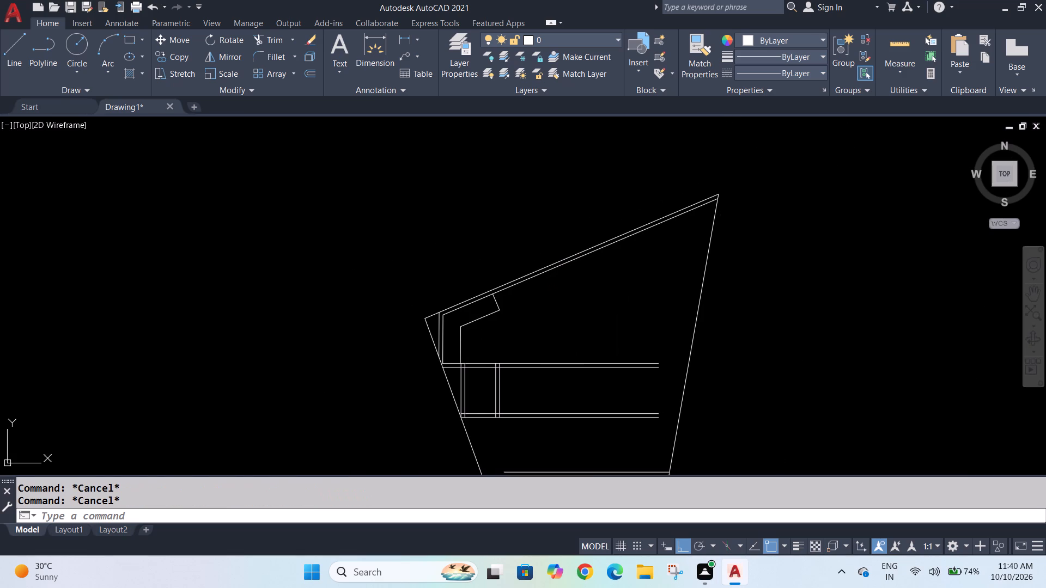
middle_click_drag(580, 284, 470, 274)
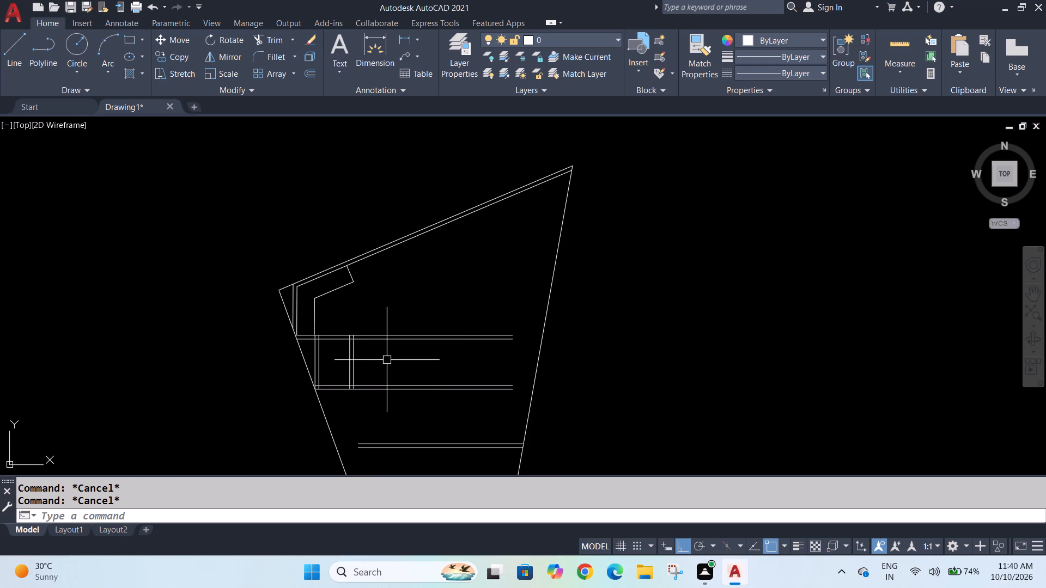
middle_click_drag(473, 367, 391, 362)
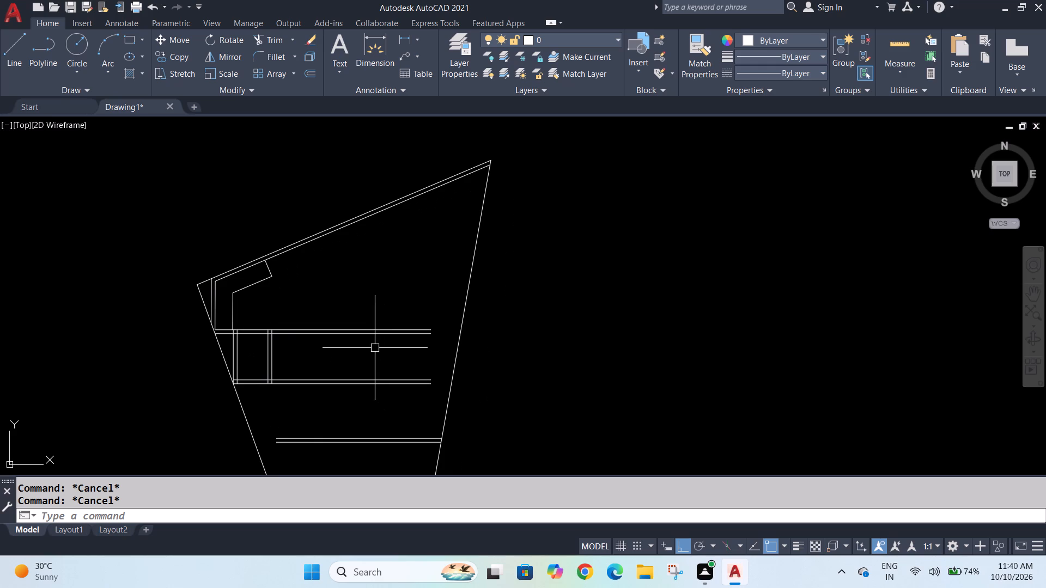
key("o")
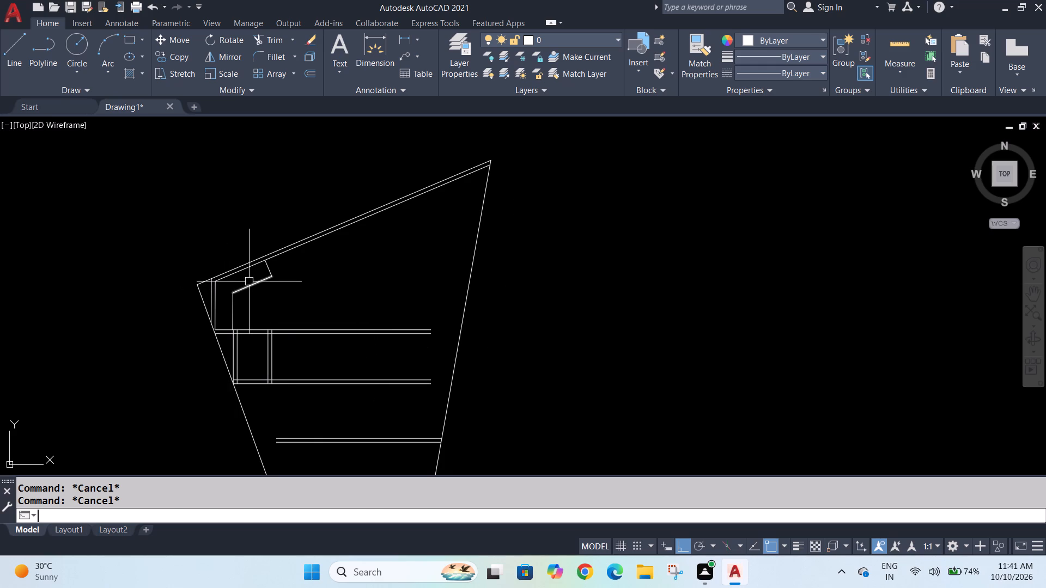
key("Return")
scroll(264, 271, "up", 1)
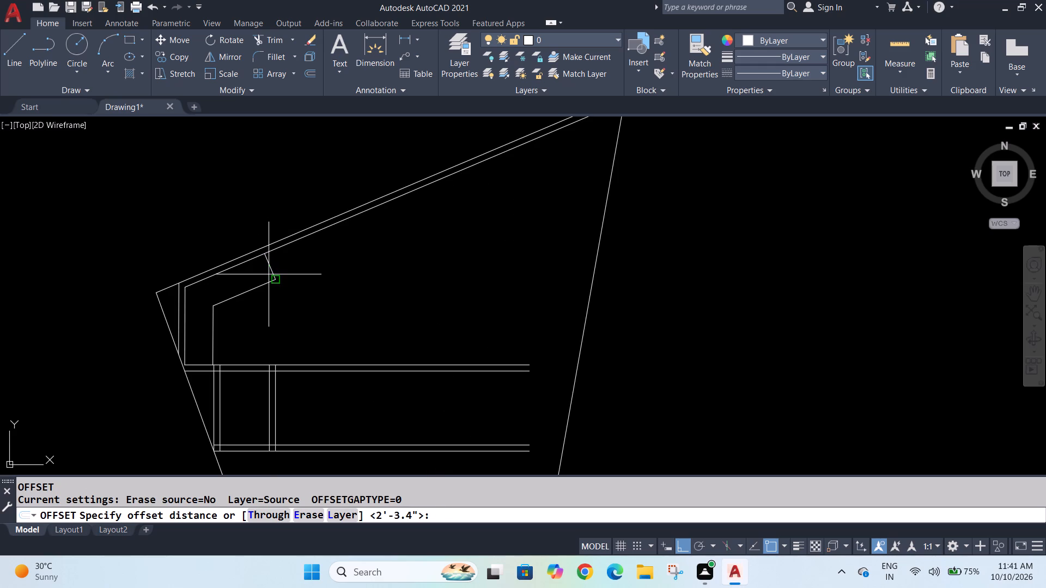
key("1")
type("4'")
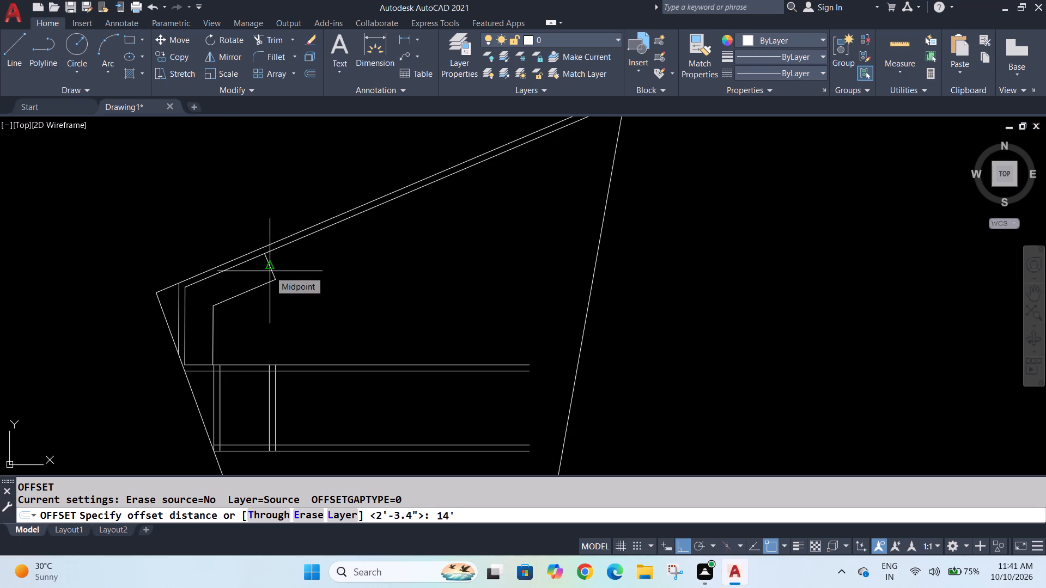
key("9")
key("BackSpace")
key("minus")
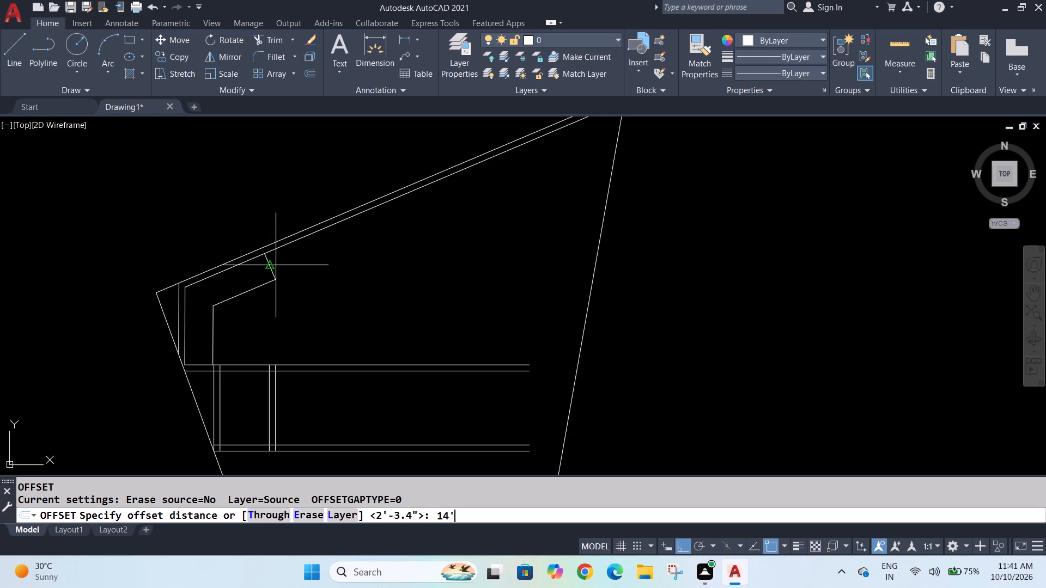
type("9\"")
key("Return")
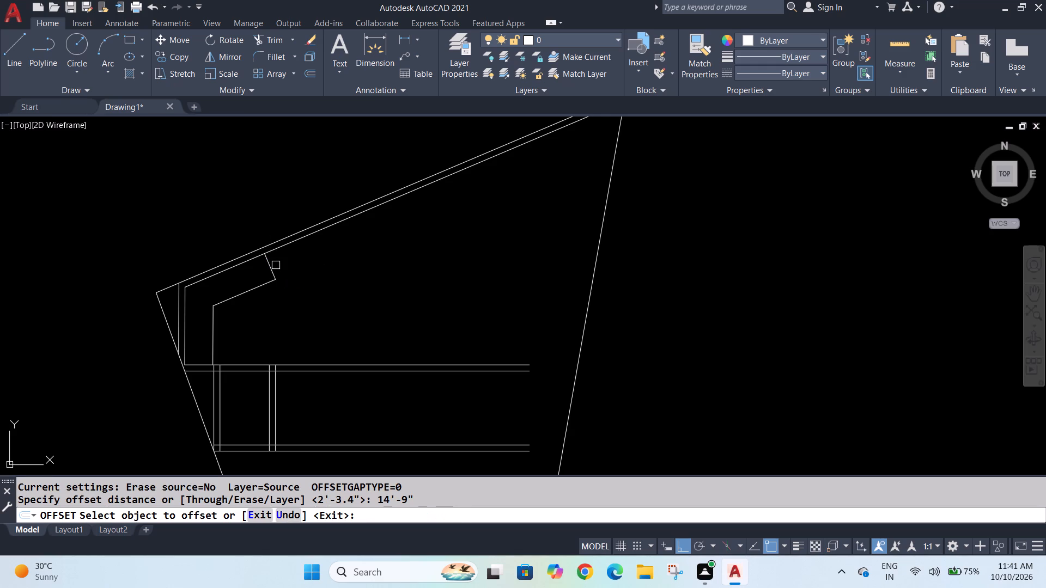
left_click(270, 268)
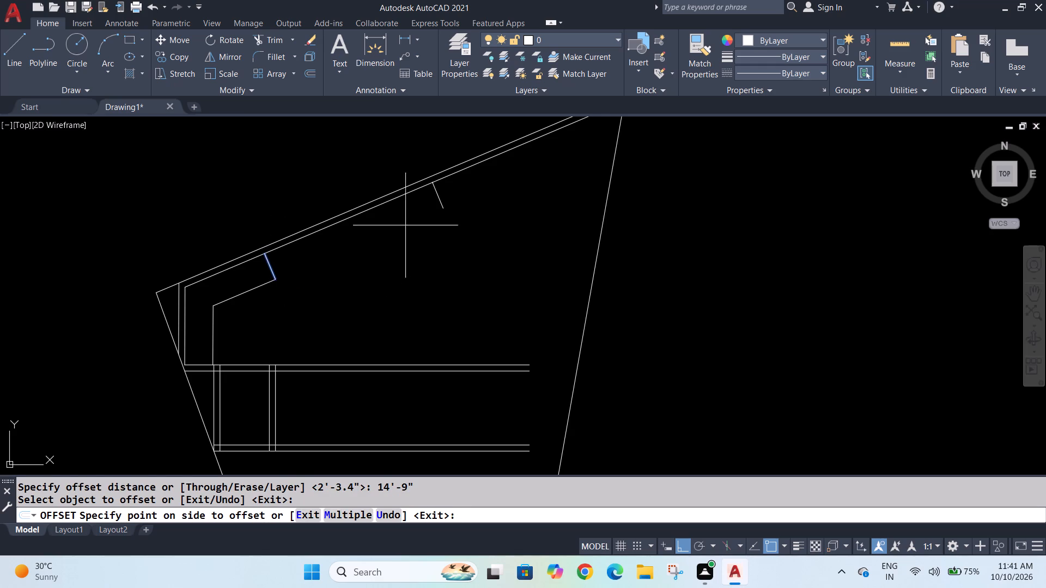
left_click(419, 209)
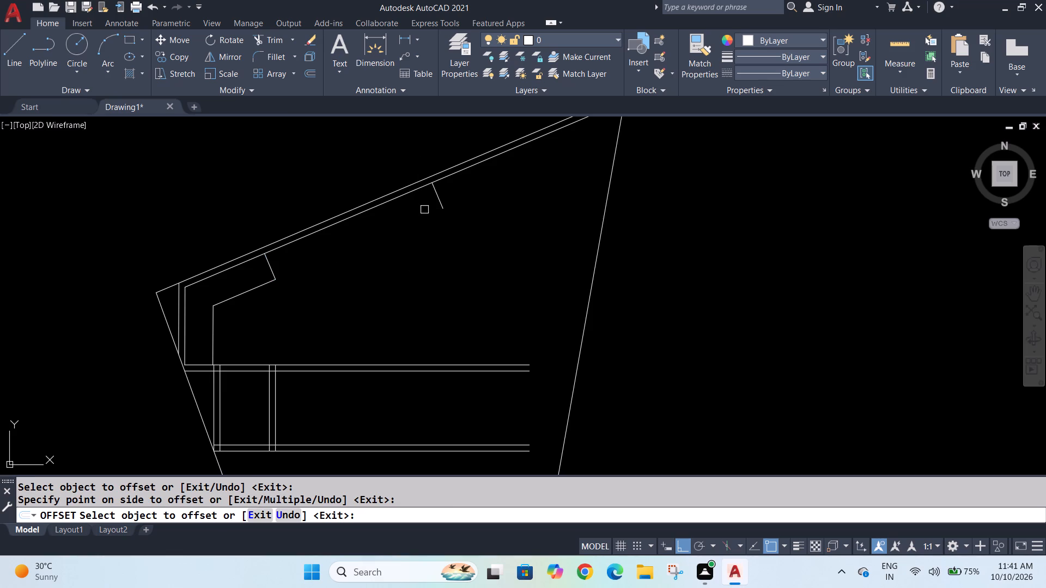
key("Escape")
key("Escape")
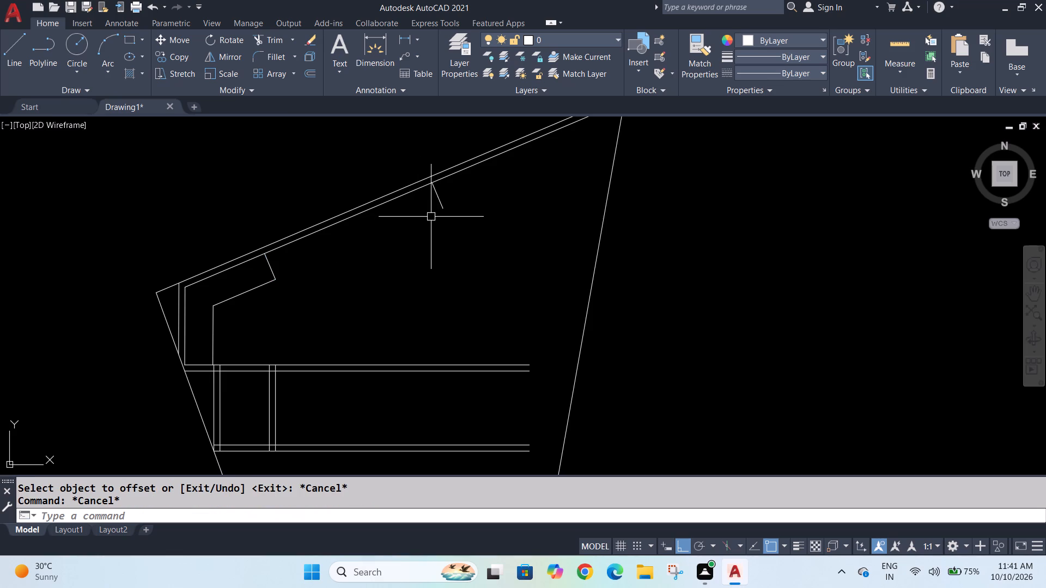
Draw a vertical line about 7'-4.9" down from the upper end of the offset short line.
key("l")
key("Return")
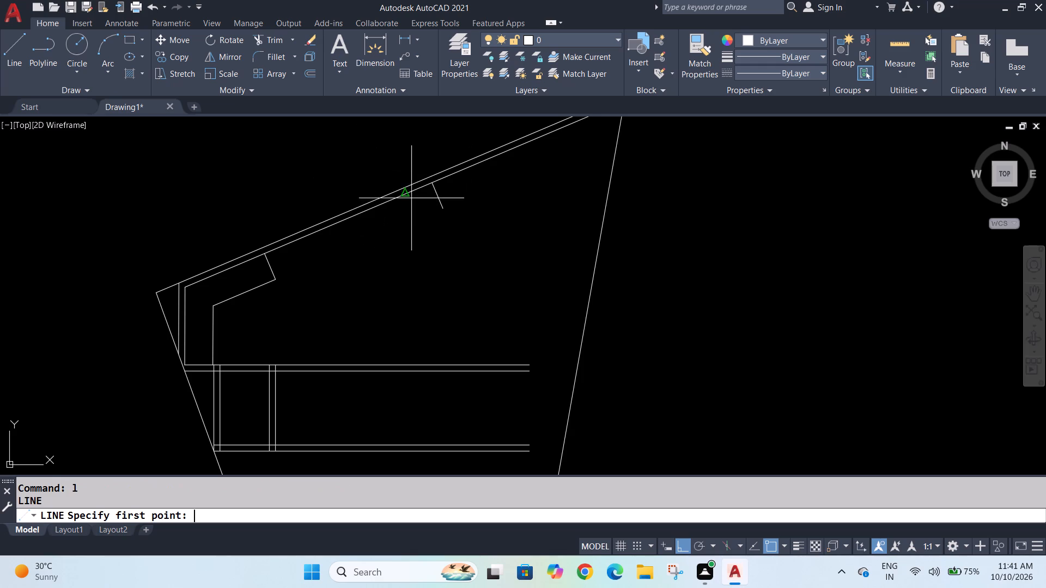
left_click(431, 182)
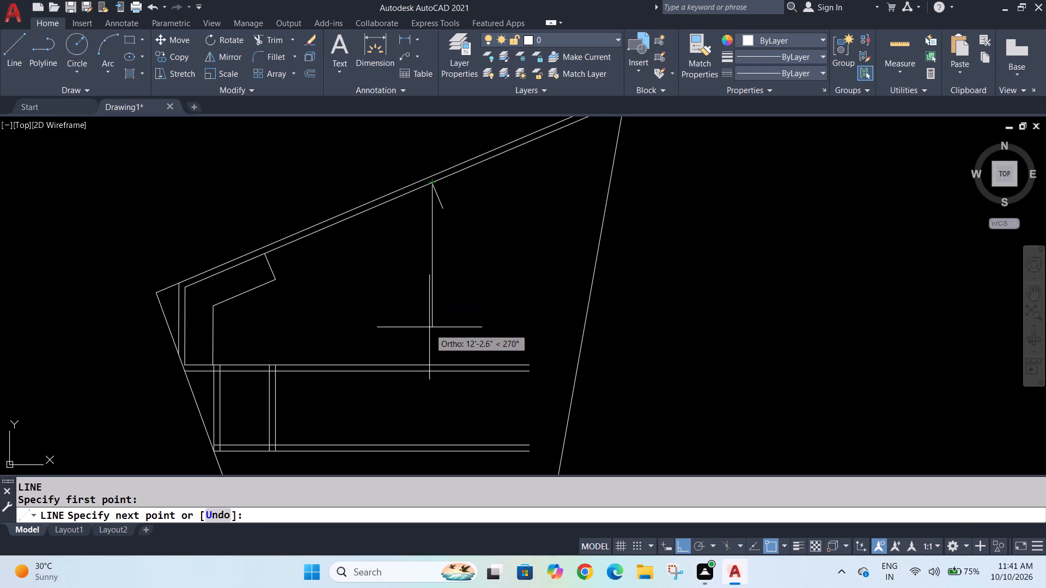
left_click(429, 274)
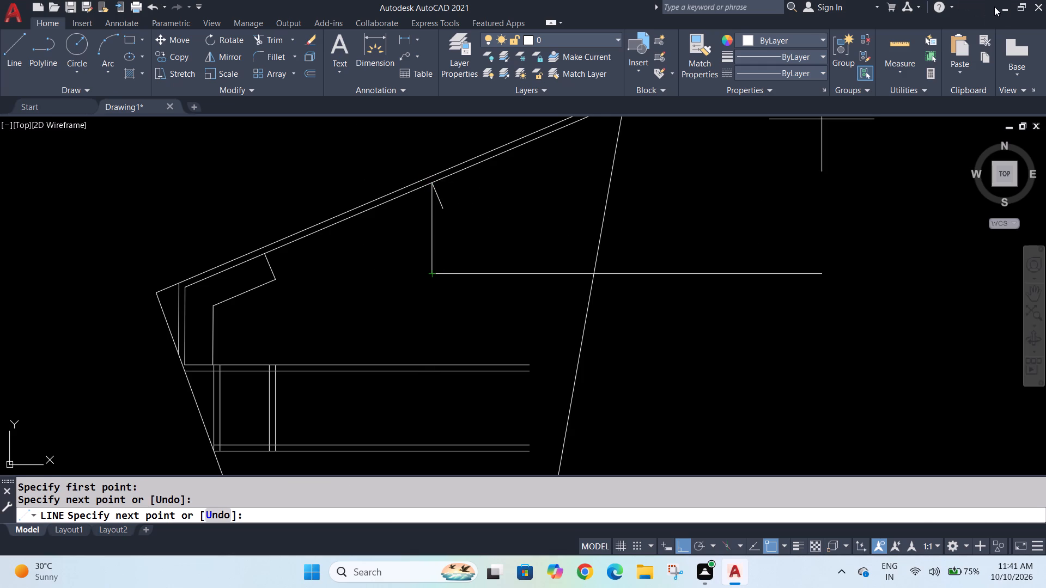
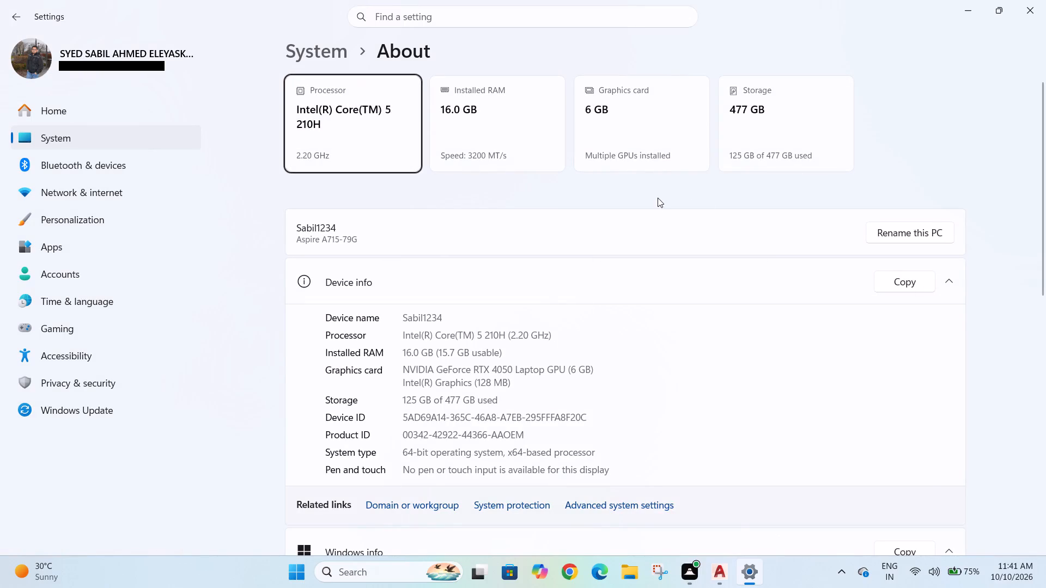
Close the system settings window and switch back to the plan drawing in AutoCAD.
left_click(1035, 2)
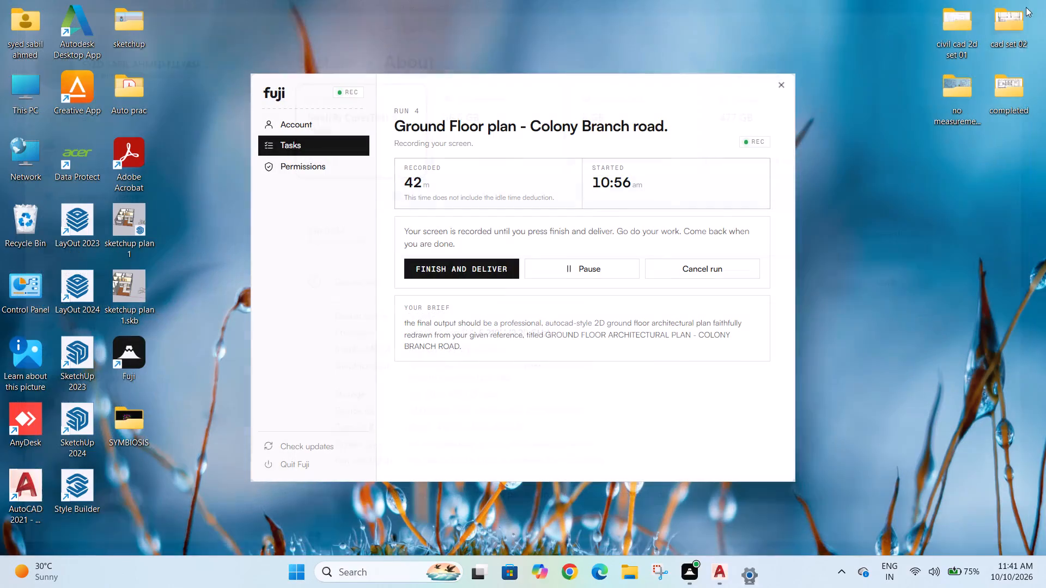
left_click(737, 567)
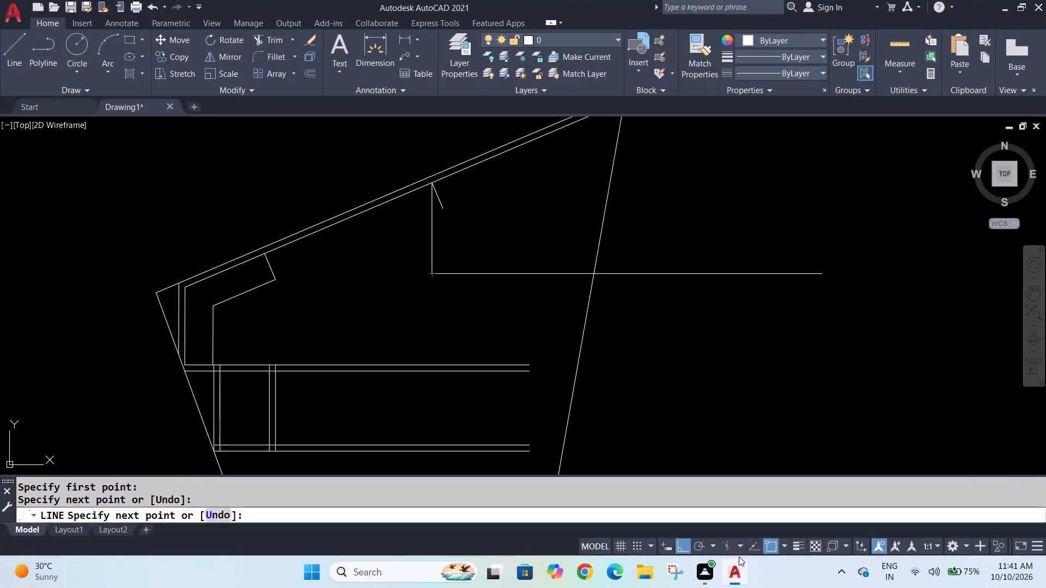
left_click(740, 578)
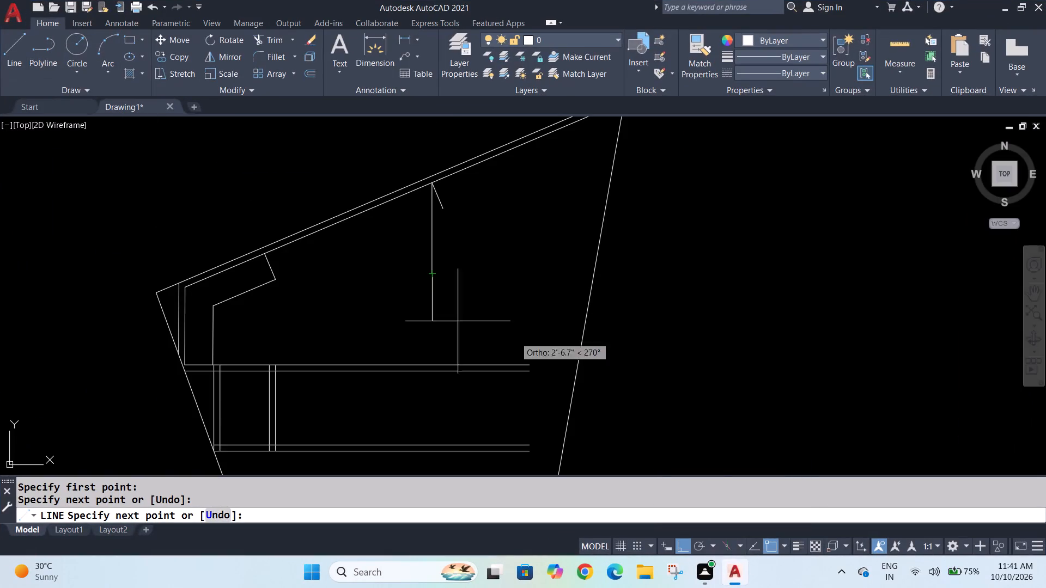
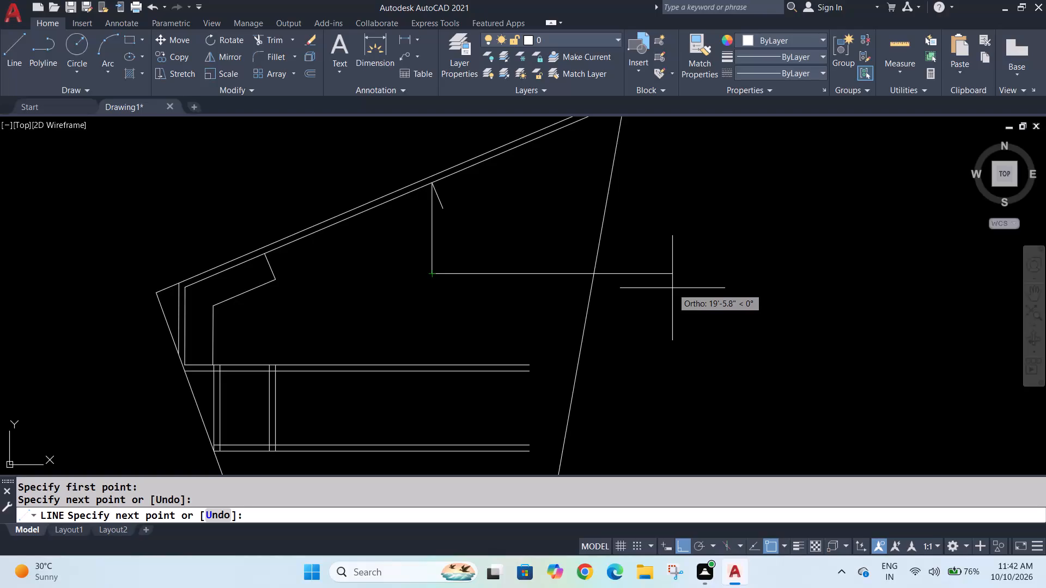
Leave the unfinished line and check the horizontal distance from the short slanted wall end to the vertical partition line with a linear dimension.
key("Escape")
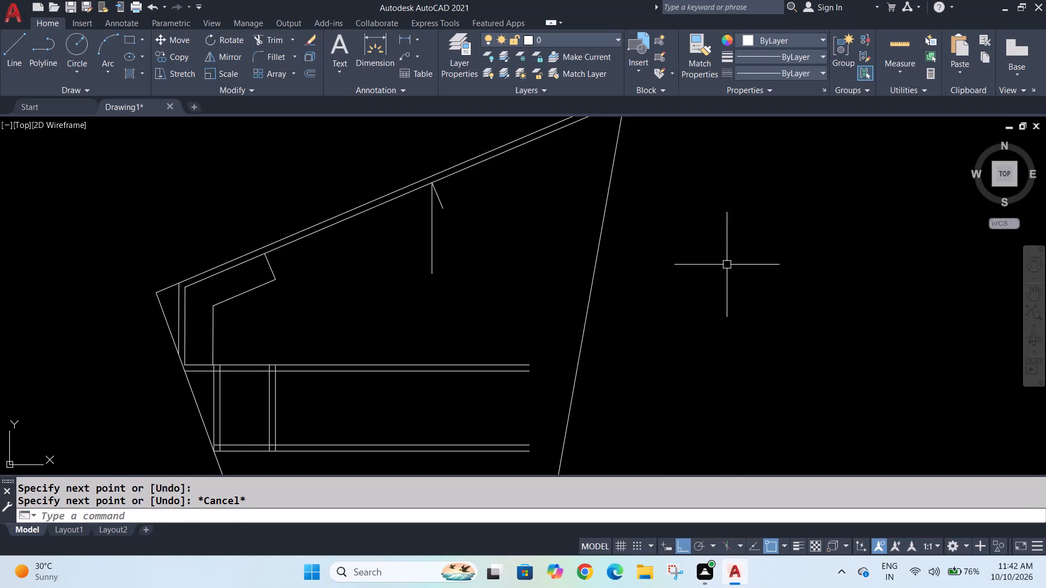
left_click(403, 40)
left_click(271, 270)
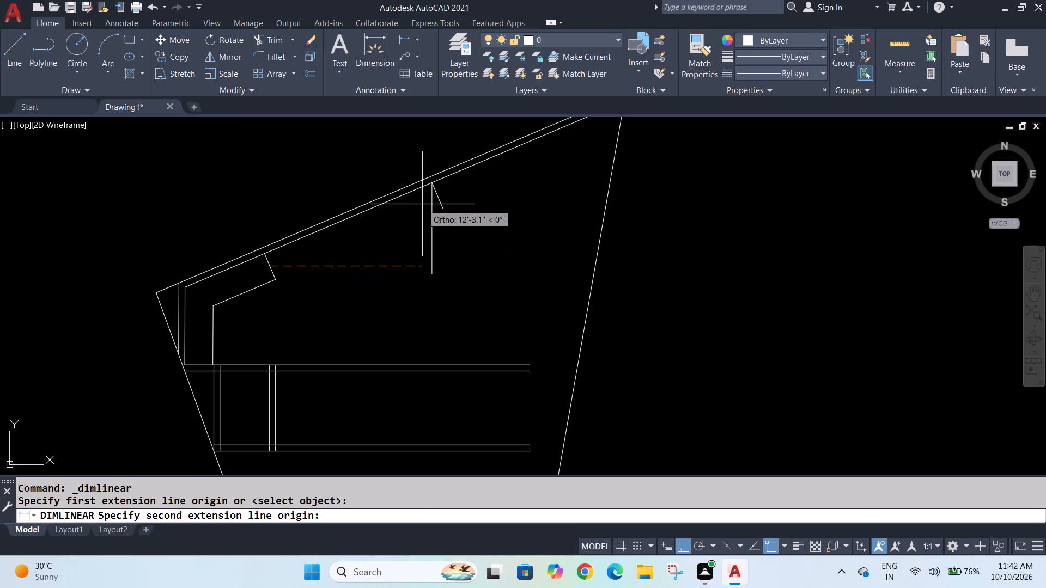
left_click(431, 203)
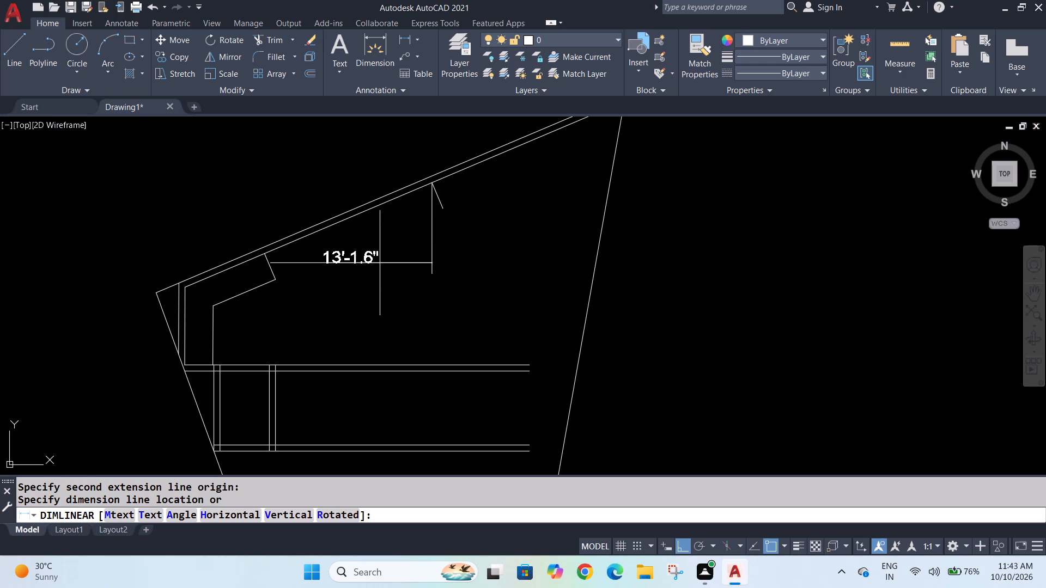
key("Escape")
key("Escape")
key("Escape")
Check the aligned distances from the short slanted wall end to the vertical partition line and to the short slanted guide line's end.
left_click(415, 42)
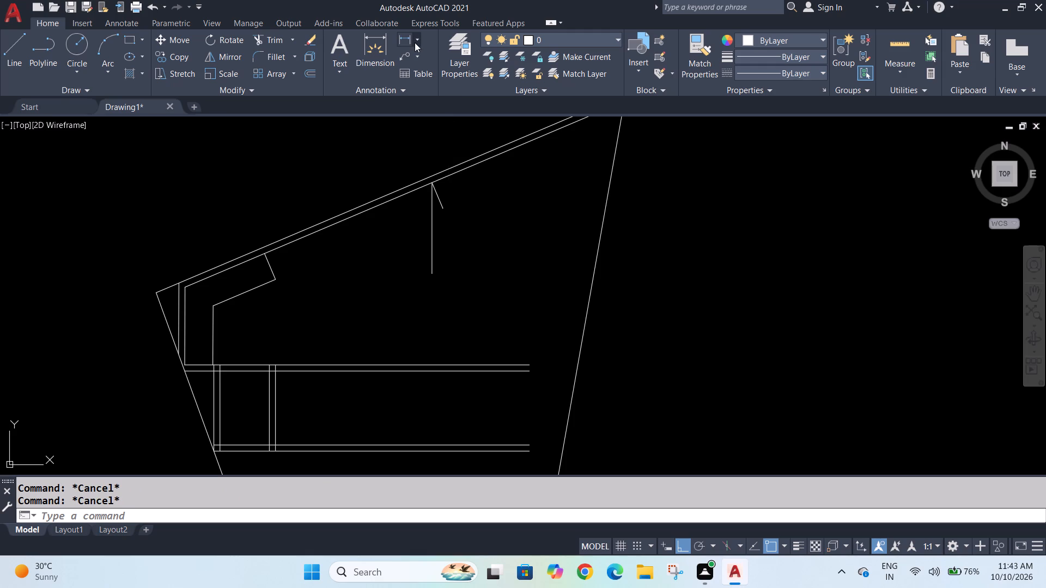
left_click(423, 91)
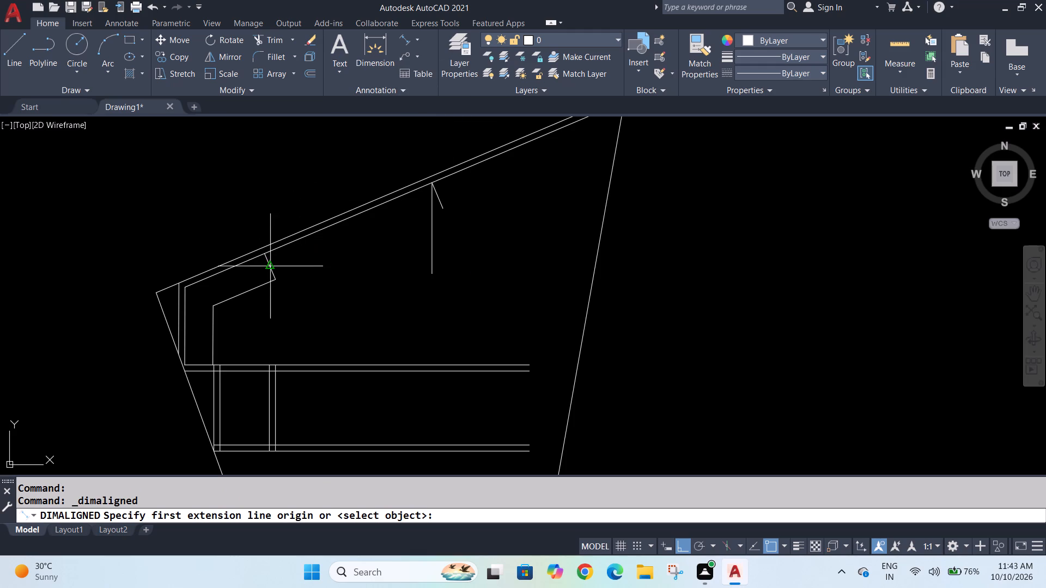
left_click(269, 267)
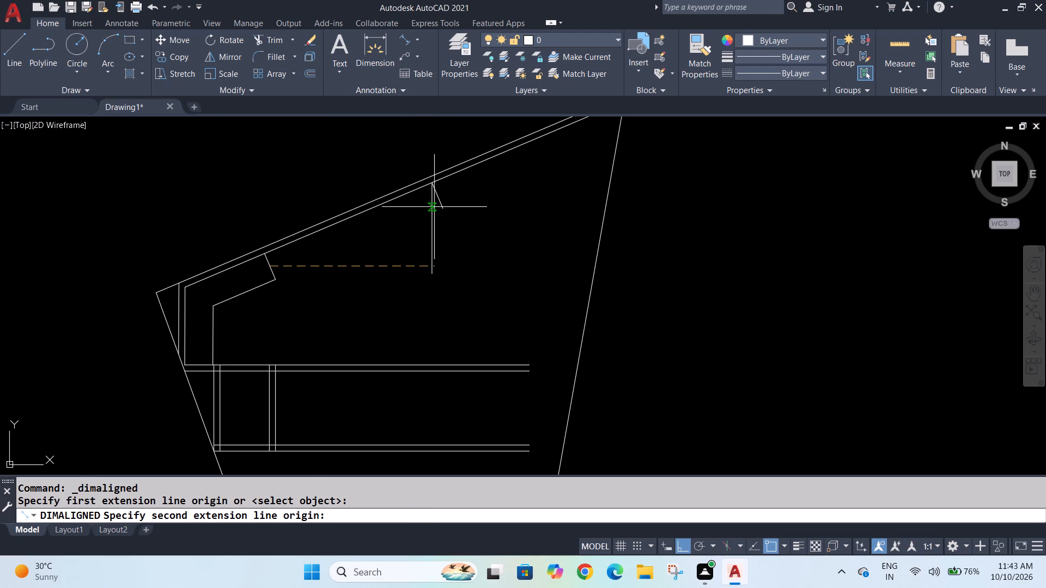
left_click(434, 207)
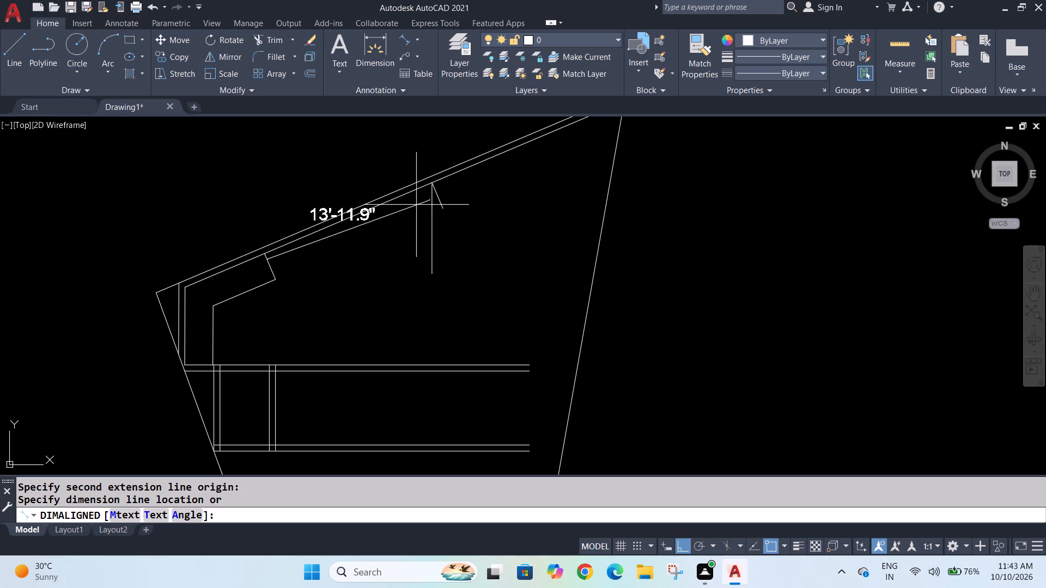
key("Escape")
key("Escape")
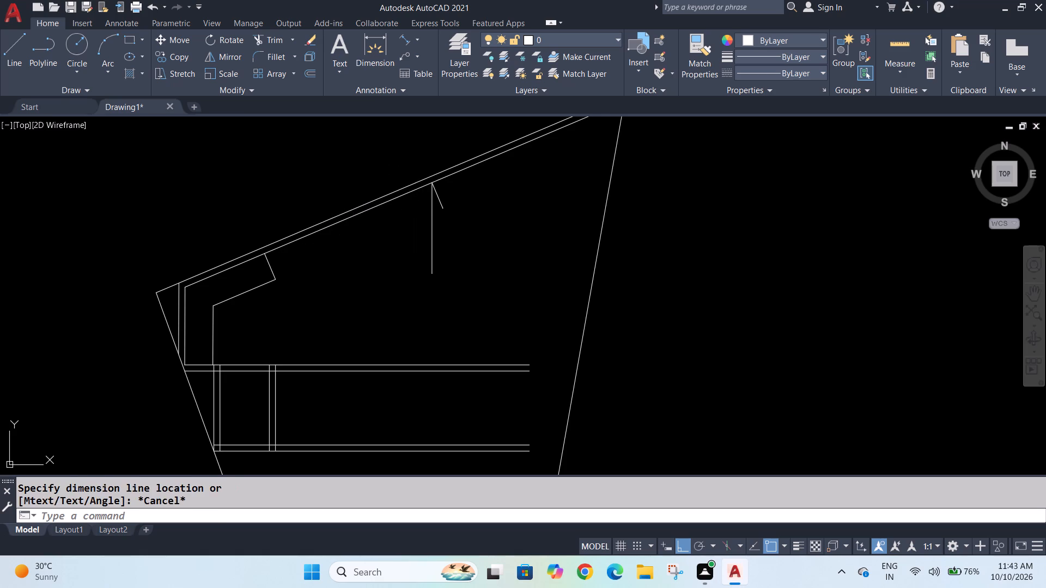
left_click(405, 37)
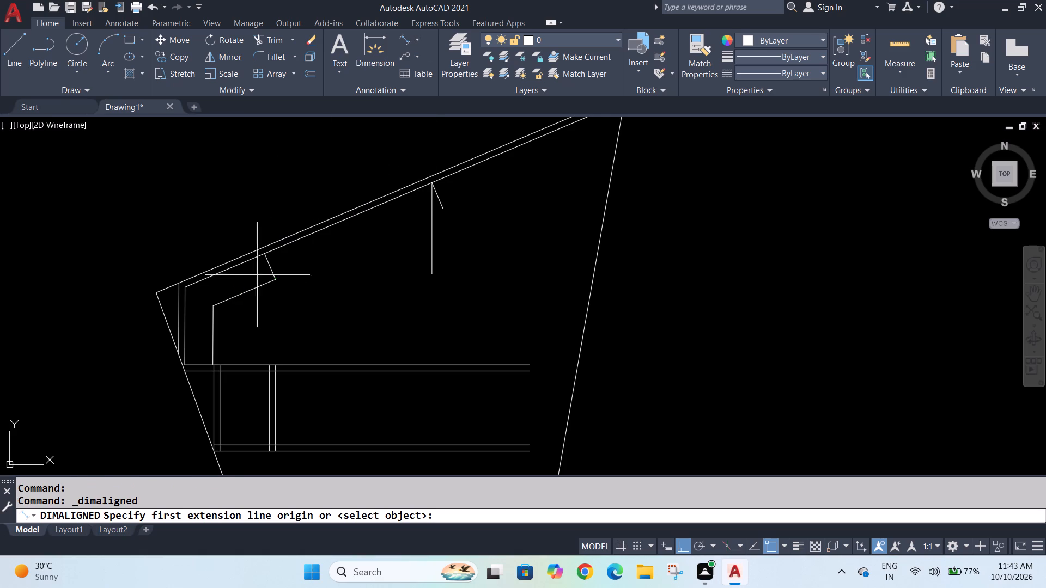
left_click(276, 281)
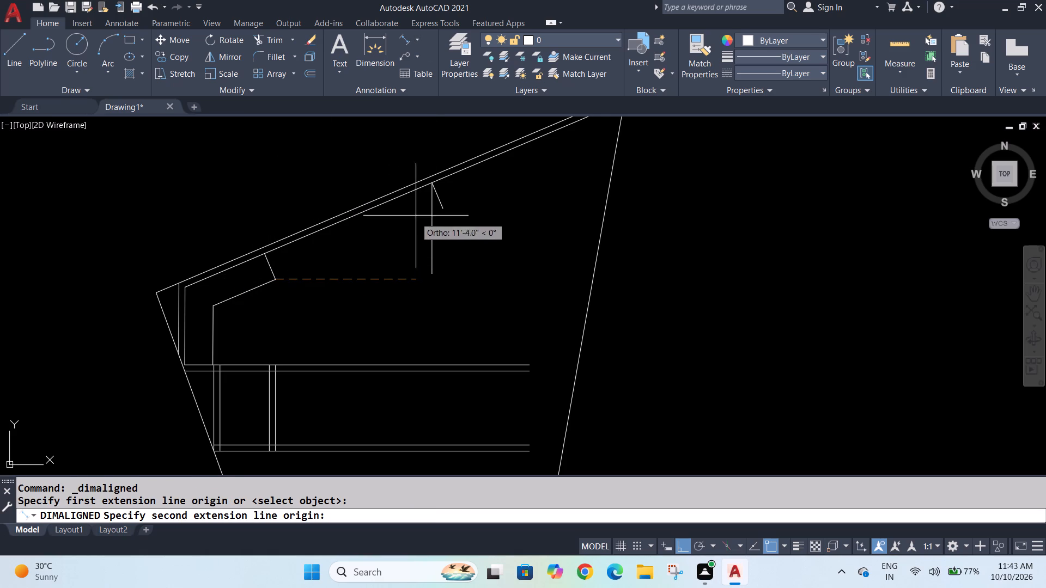
left_click(445, 210)
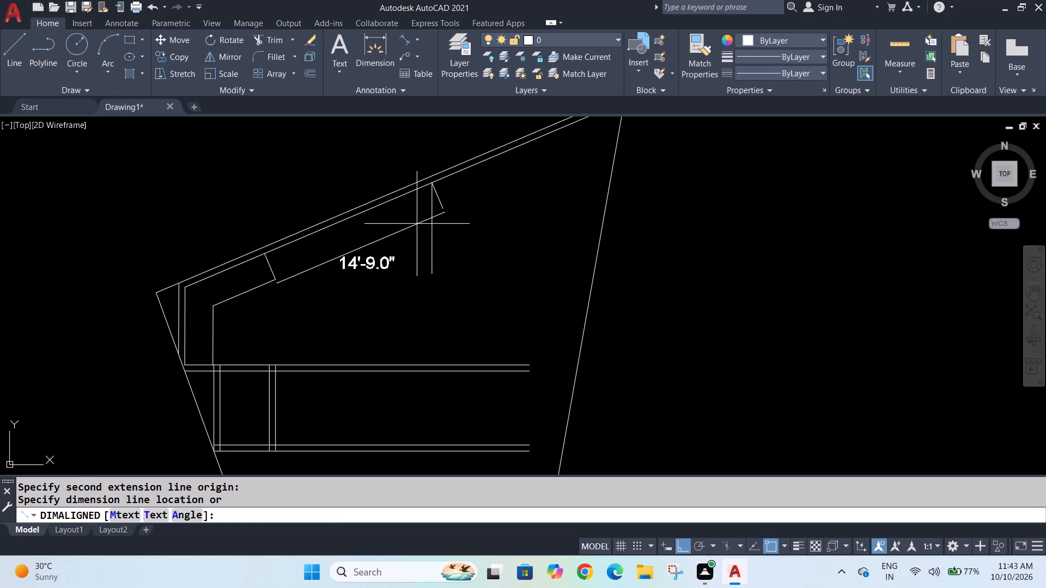
key("Escape")
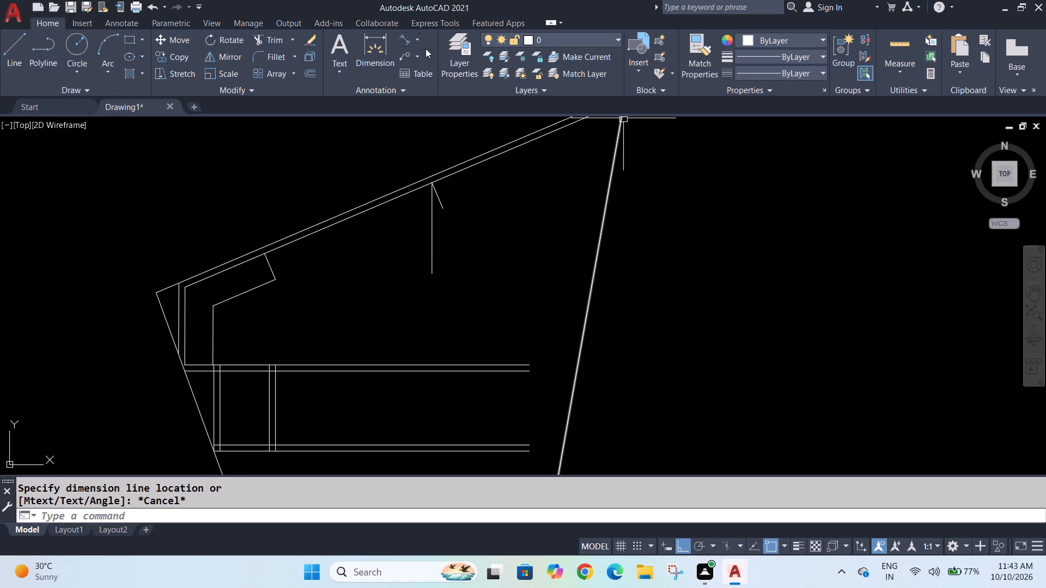
Measure from the slanted wall end's midpoint to the vertical partition line with an aligned dimension parallel to the sloping wall.
left_click(407, 40)
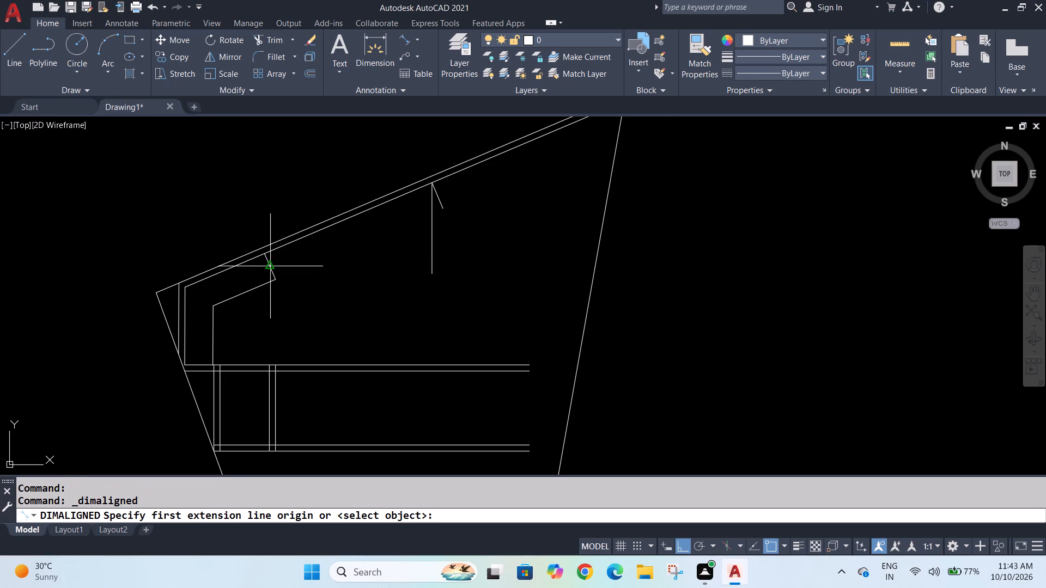
left_click(272, 268)
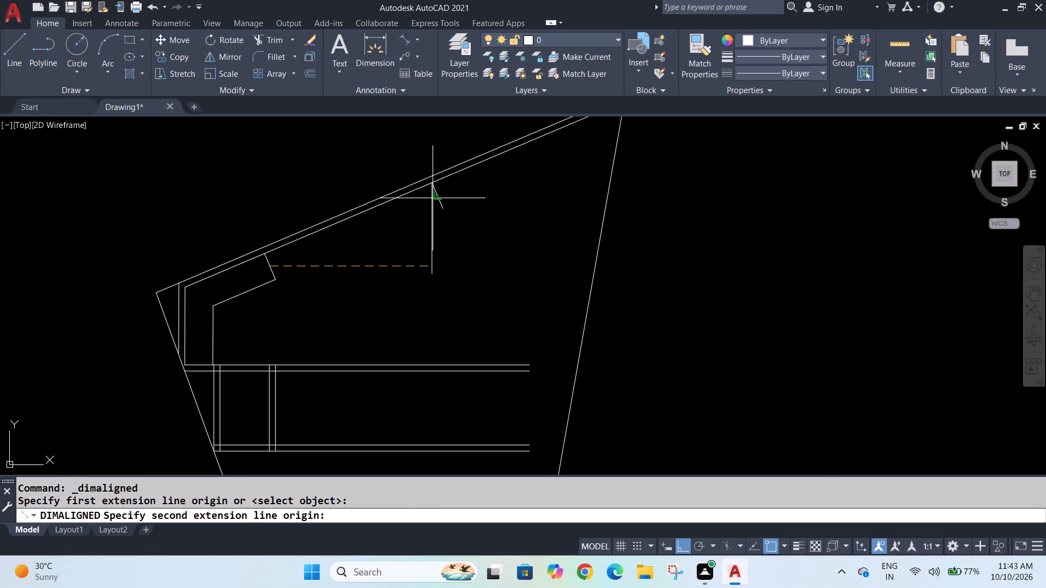
scroll(433, 198, "up", 2)
left_click(428, 192)
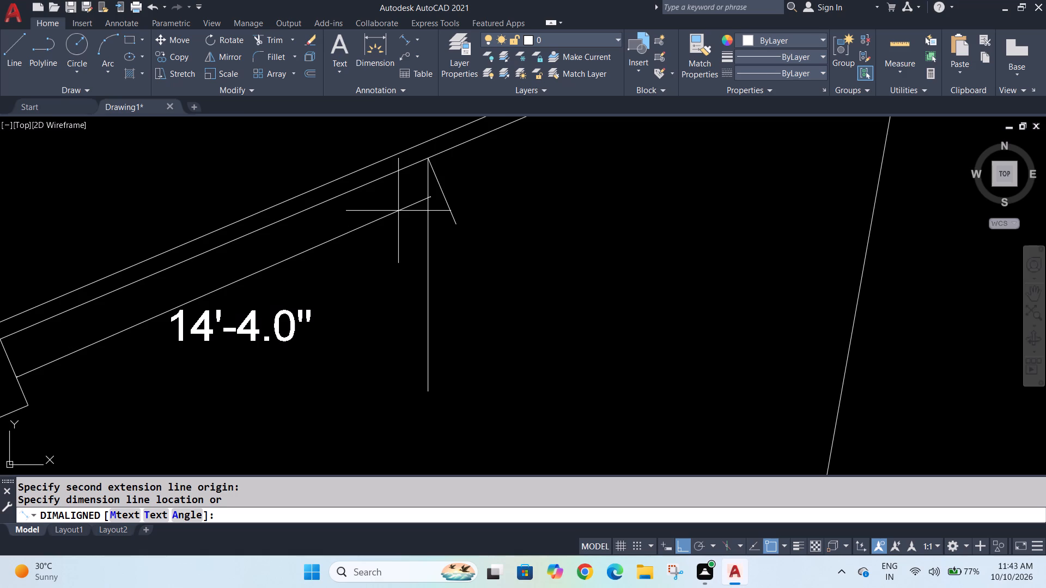
left_click(425, 191)
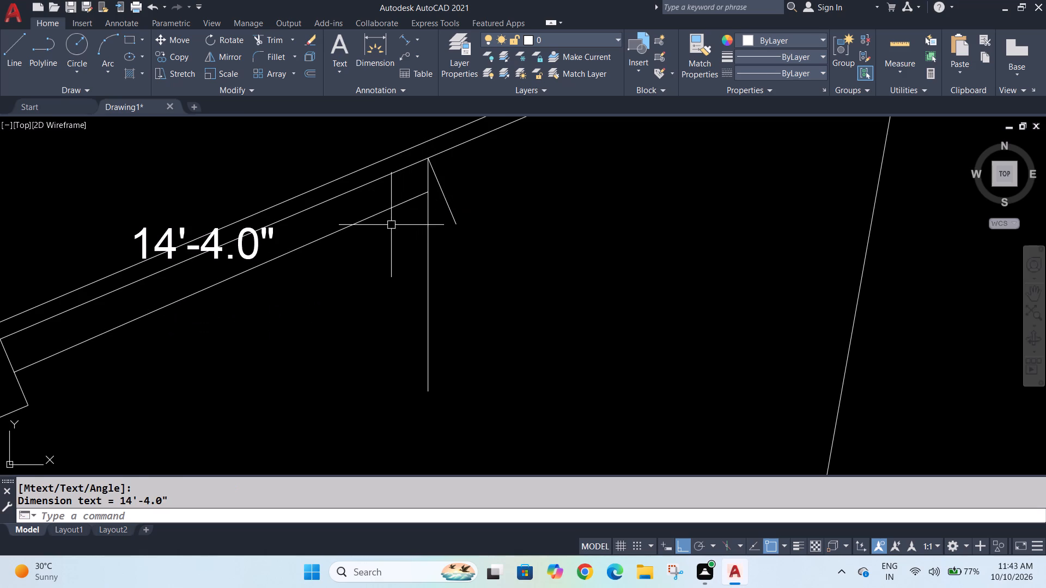
scroll(425, 188, "up", 2)
scroll(426, 191, "down", 1)
scroll(427, 195, "up", 2)
scroll(434, 204, "down", 3)
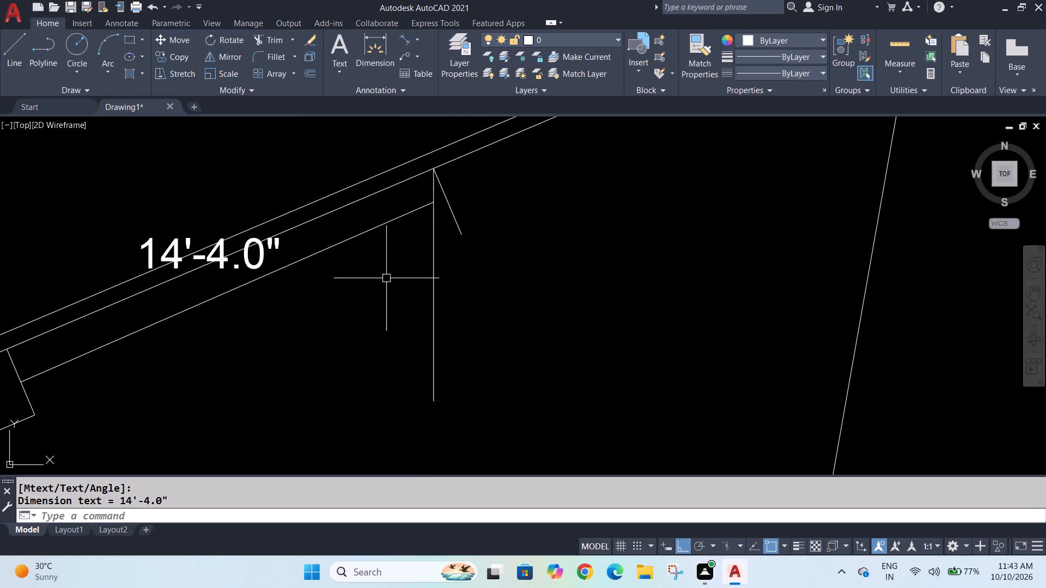
key("Escape")
key("Escape")
key("Escape")
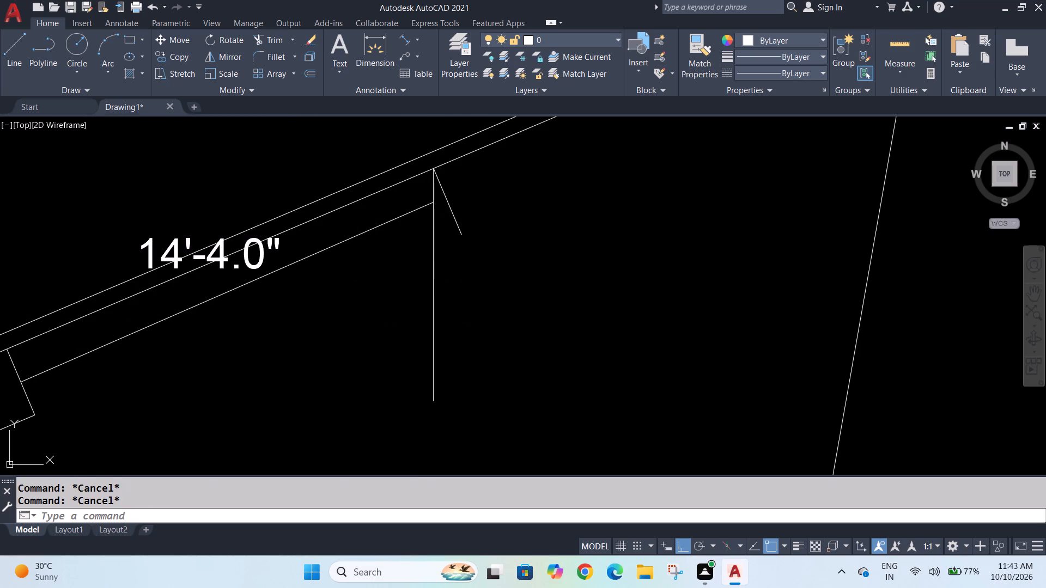
key("Escape")
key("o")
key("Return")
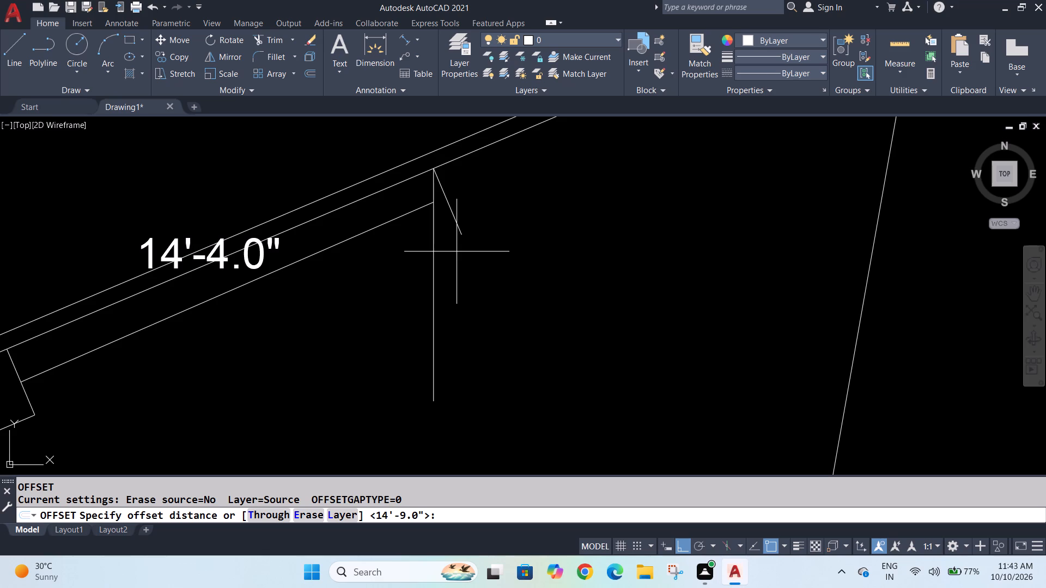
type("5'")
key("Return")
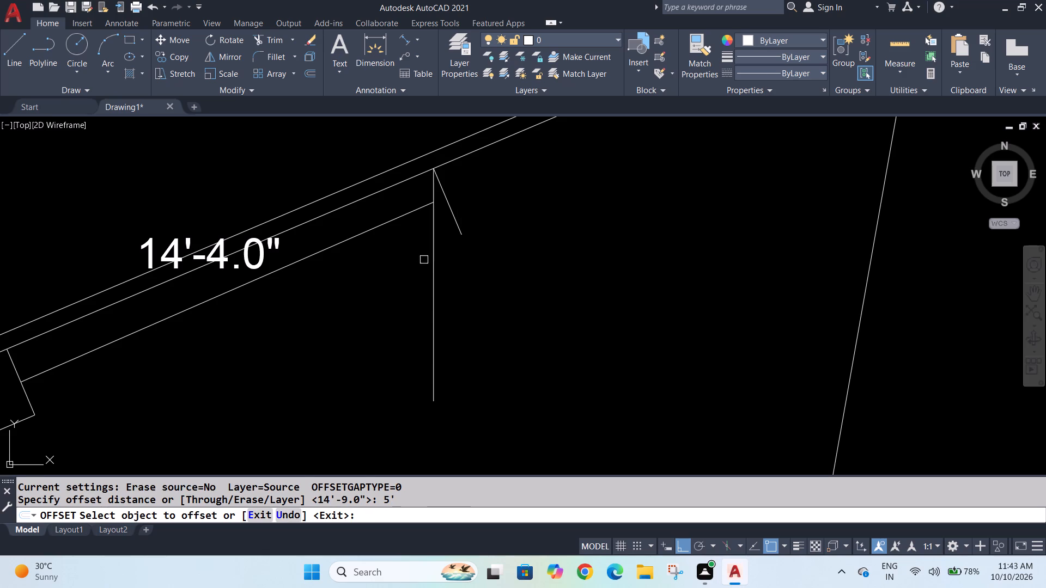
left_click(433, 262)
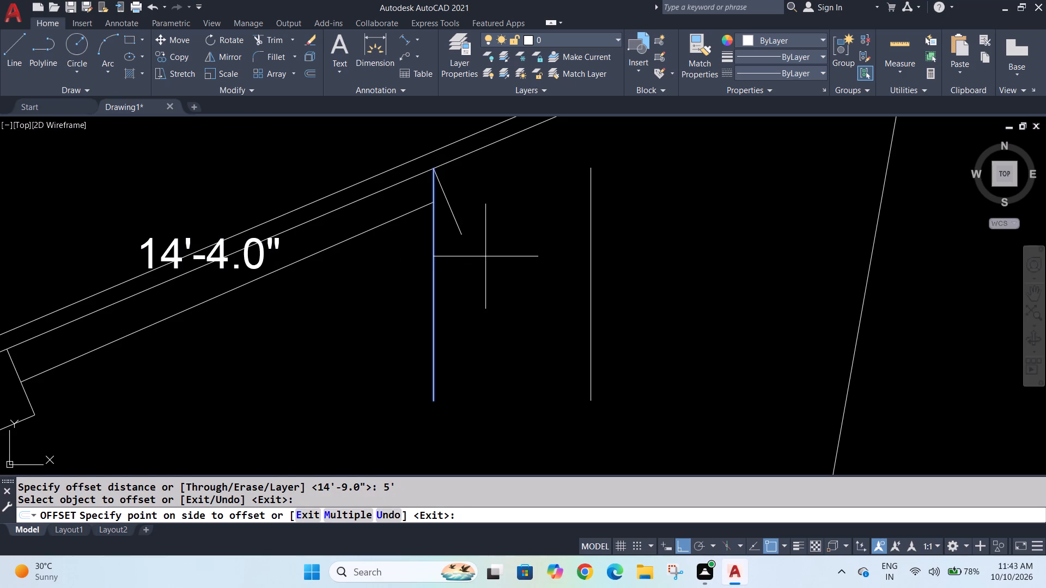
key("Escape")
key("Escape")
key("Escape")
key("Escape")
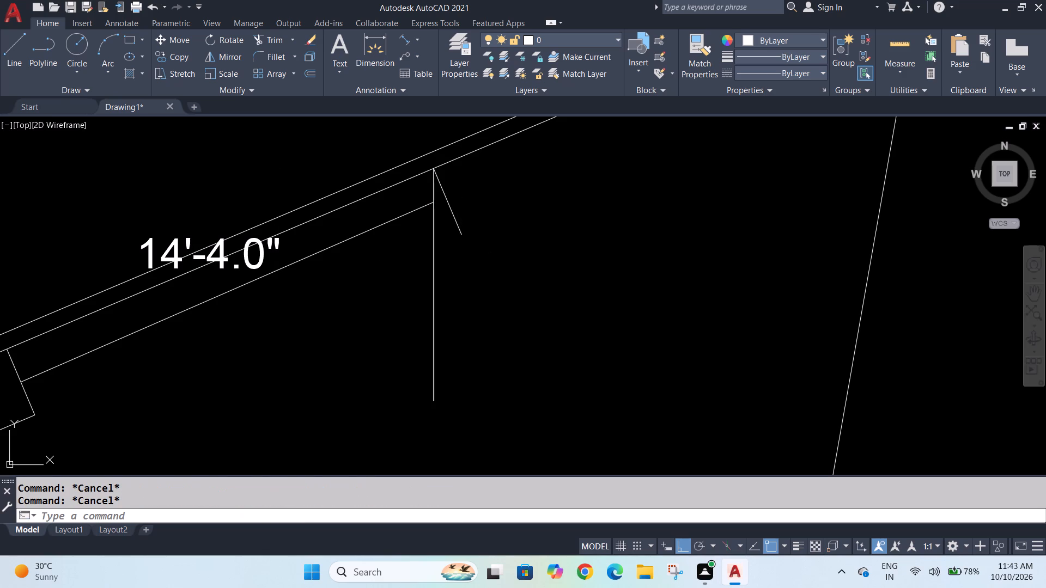
Offset the vertical partition line 5" to the right, away from the slanted wall end.
key("o")
key("Return")
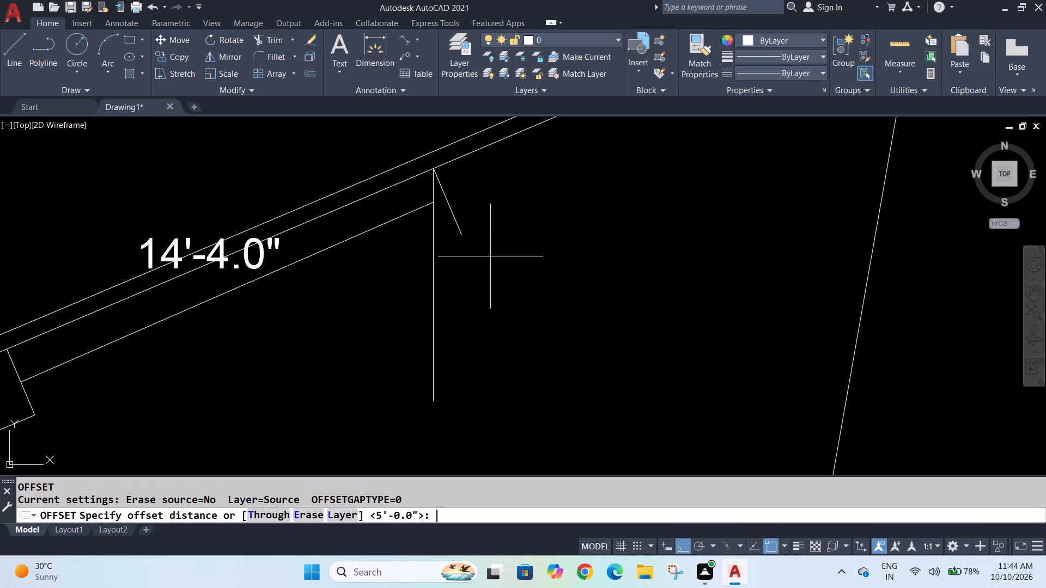
key("5")
key("shift+quotedbl")
key("Return")
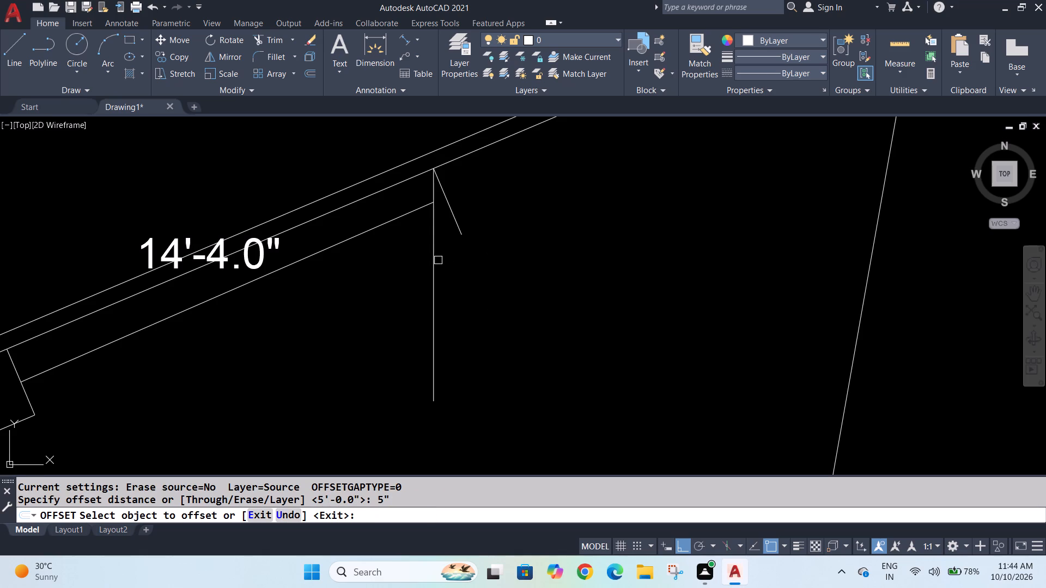
left_click(434, 260)
left_click(454, 251)
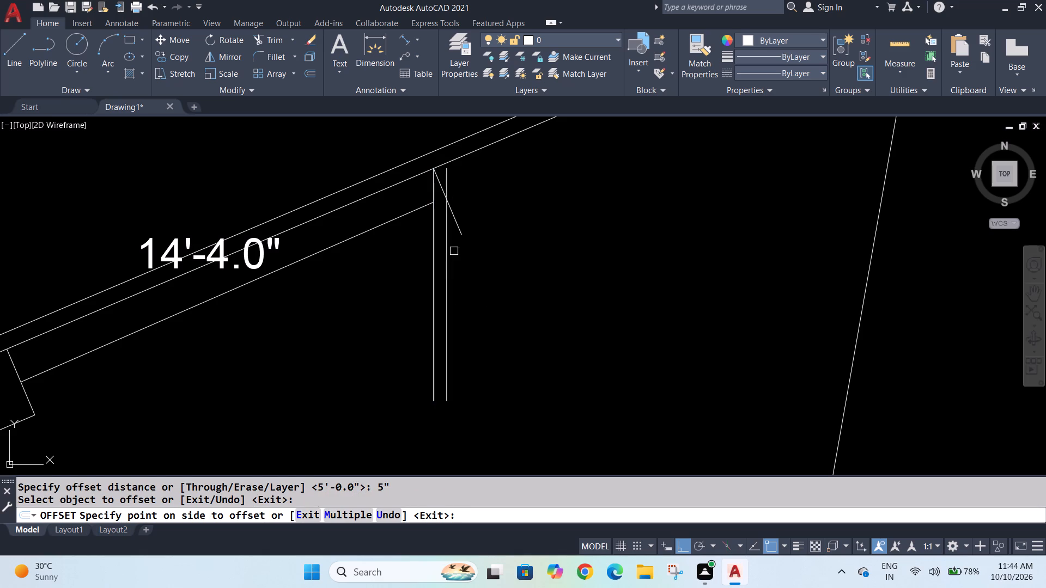
key("Escape")
key("Escape")
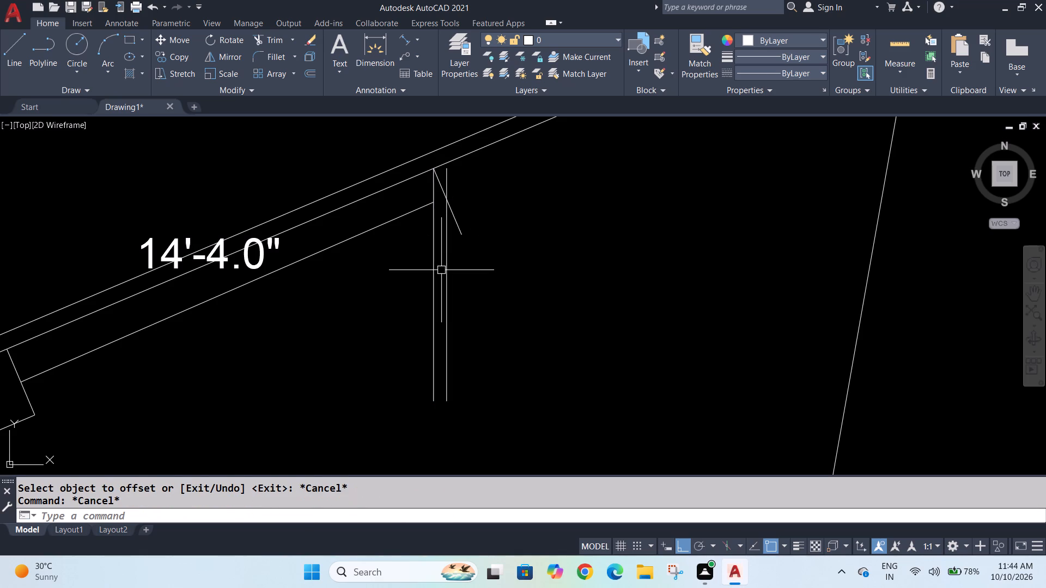
Extend the new vertical partition line up to the inner line of the sloping wall.
type("ex")
key("Return")
left_click(451, 255)
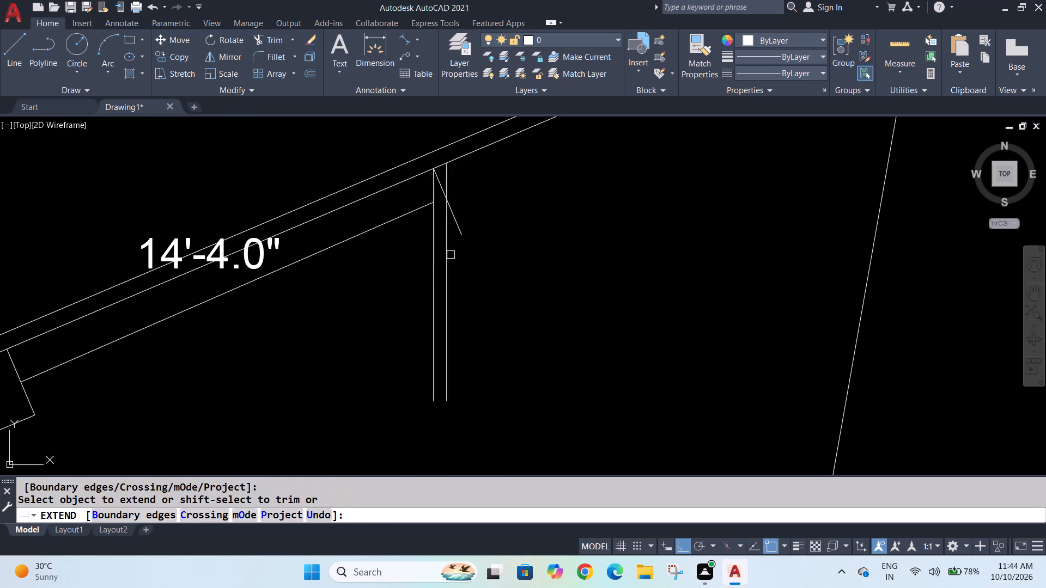
key("Escape")
key("Escape")
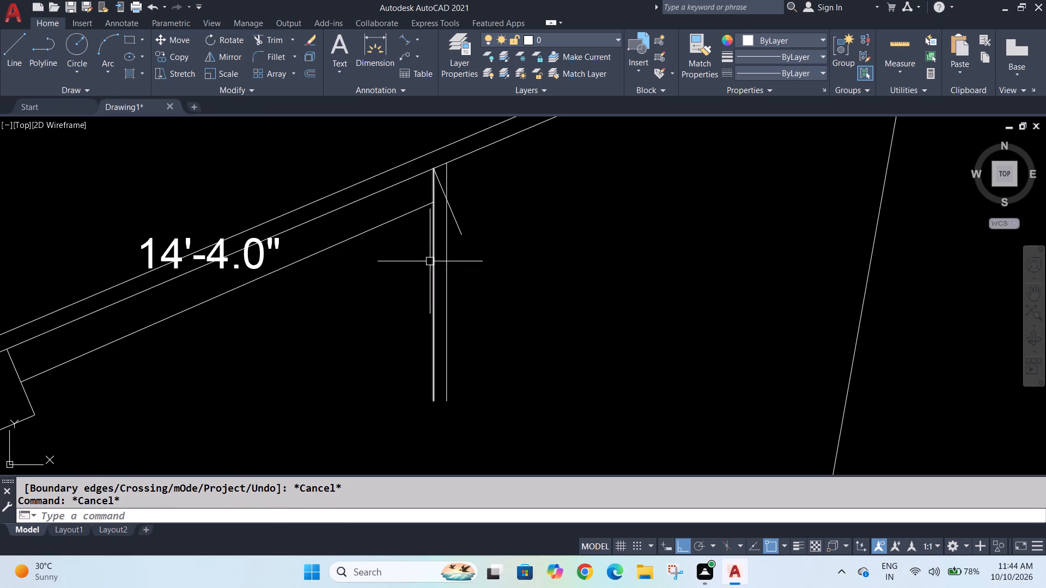
Delete the original vertical partition line, its aligned dimension and the short slanted guide line.
left_click(431, 262)
key("Delete")
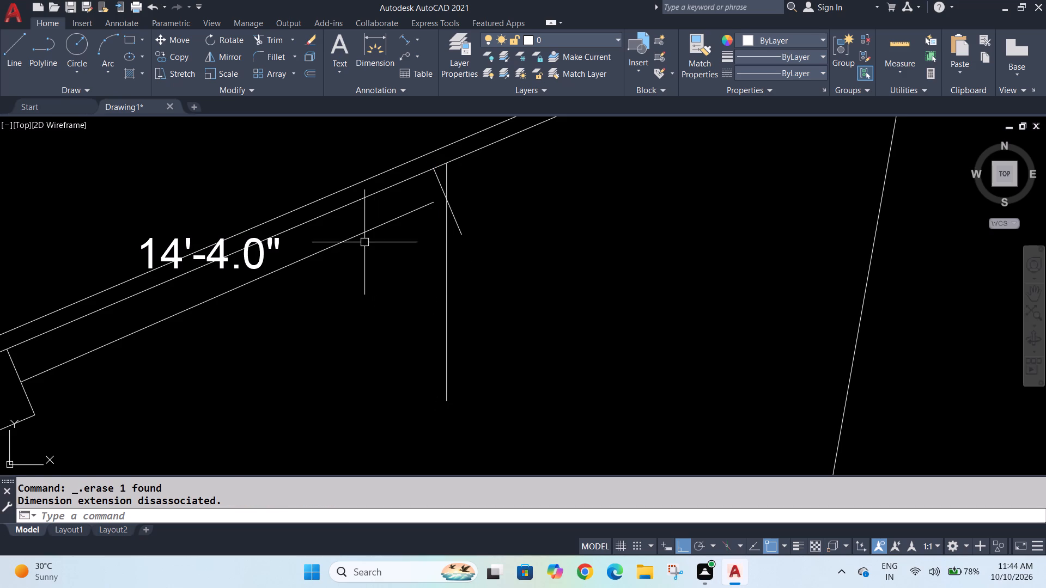
left_click(362, 237)
key("Delete")
left_click(459, 230)
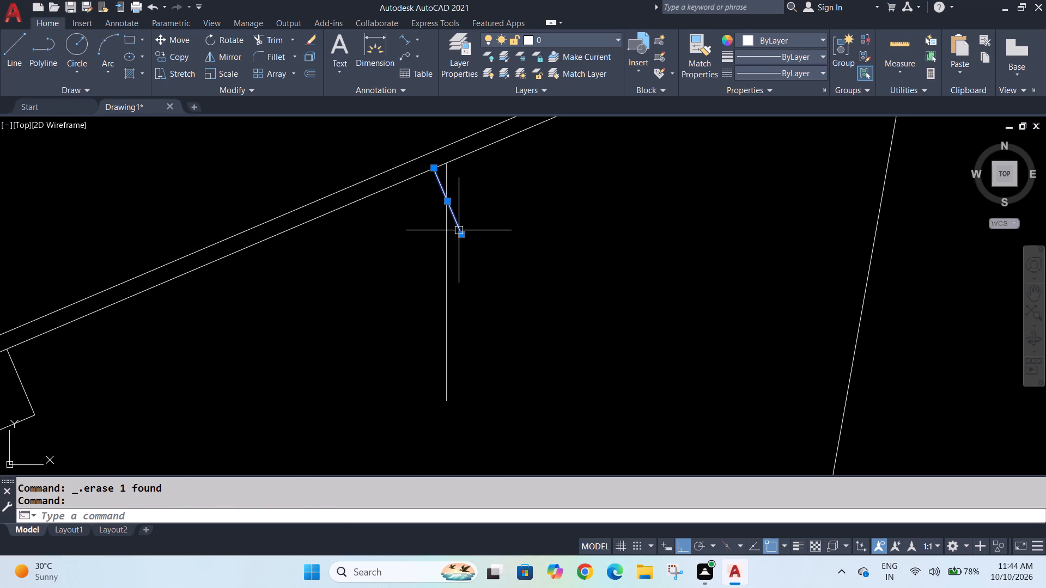
key("Delete")
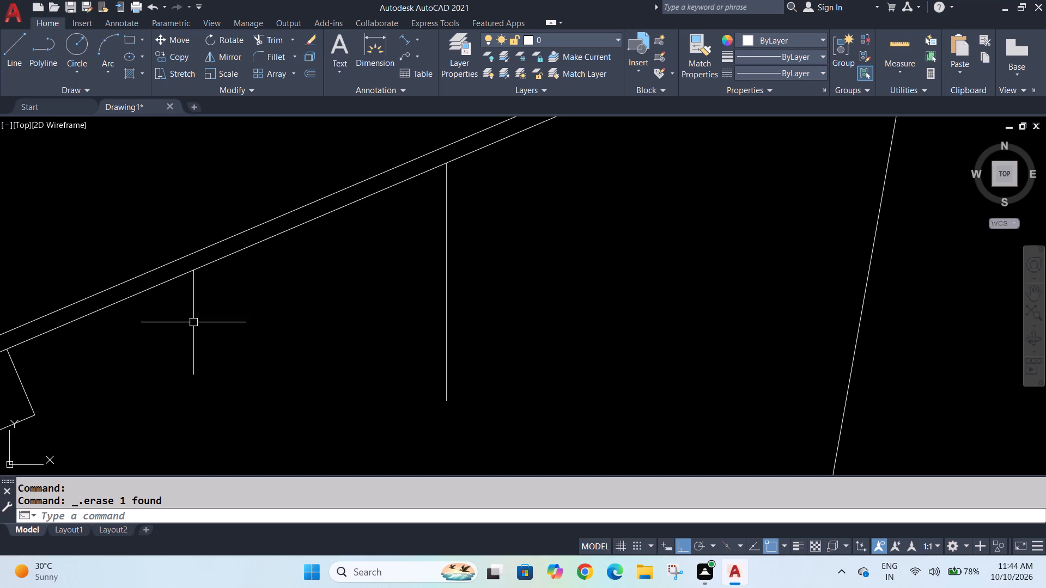
Place an aligned dimension from the slanted wall end's midpoint to the repositioned vertical partition line.
left_click(402, 41)
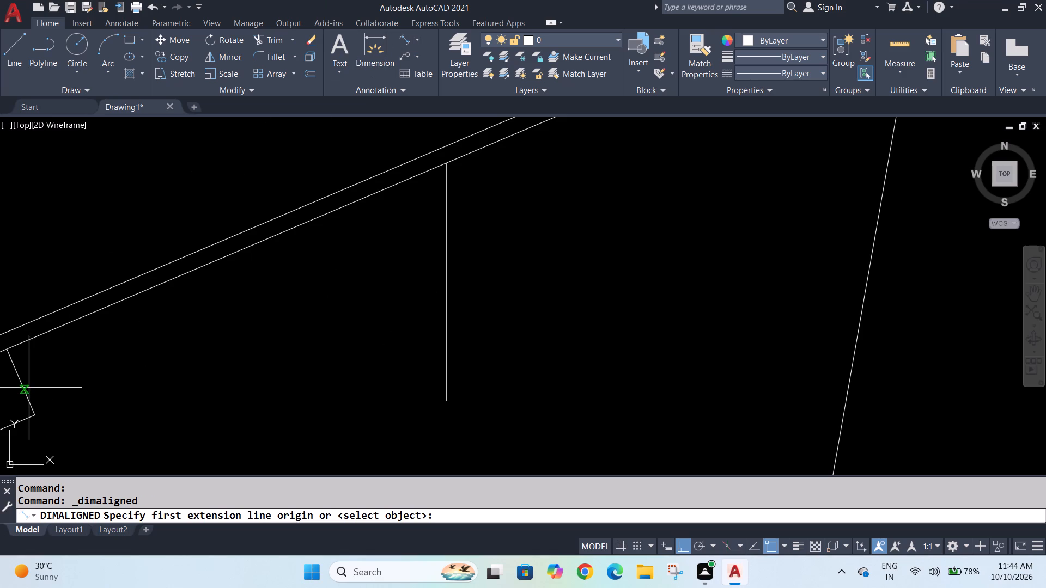
left_click(21, 380)
left_click(447, 191)
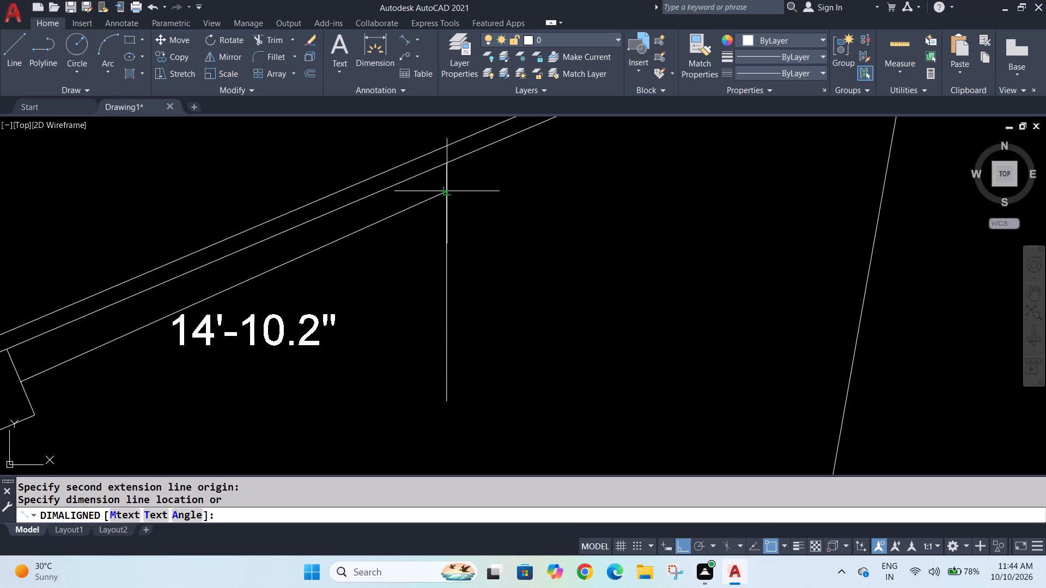
left_click(443, 188)
key("Escape")
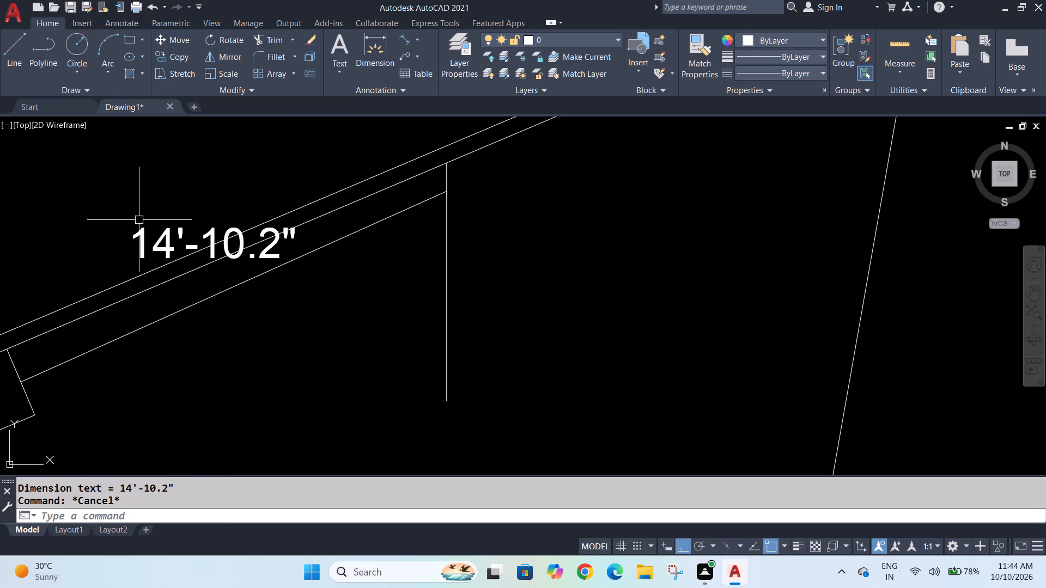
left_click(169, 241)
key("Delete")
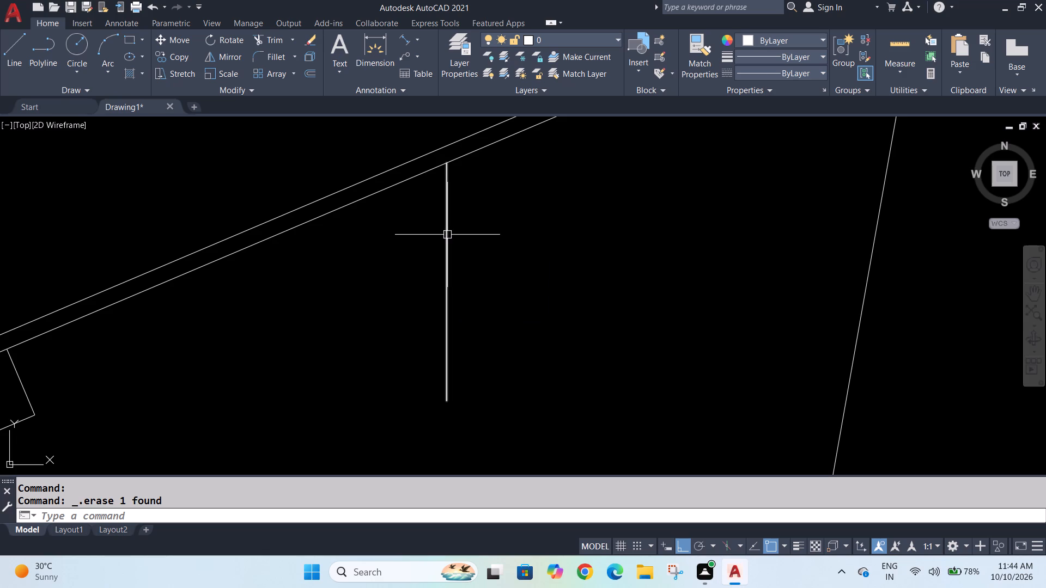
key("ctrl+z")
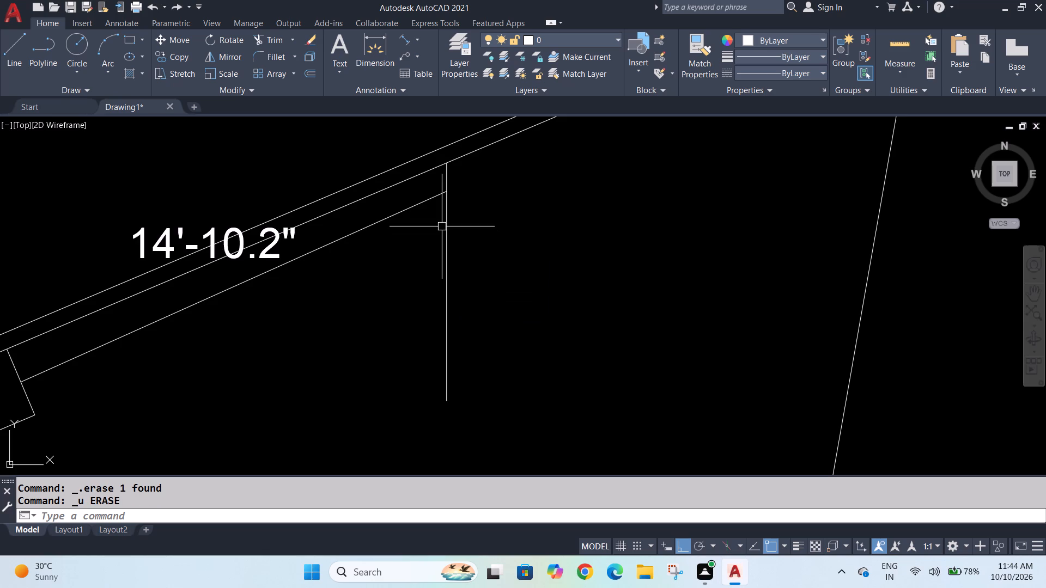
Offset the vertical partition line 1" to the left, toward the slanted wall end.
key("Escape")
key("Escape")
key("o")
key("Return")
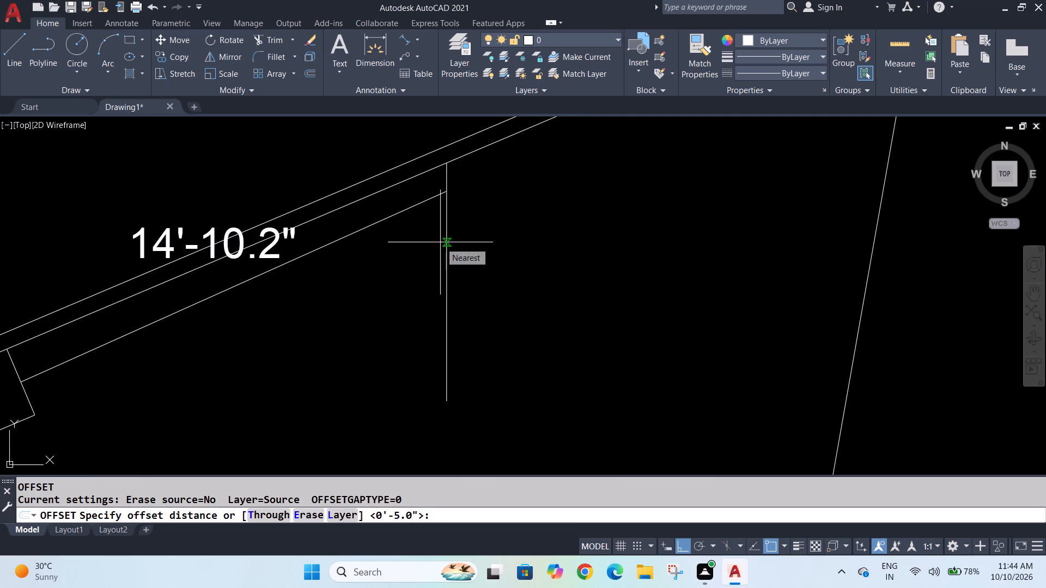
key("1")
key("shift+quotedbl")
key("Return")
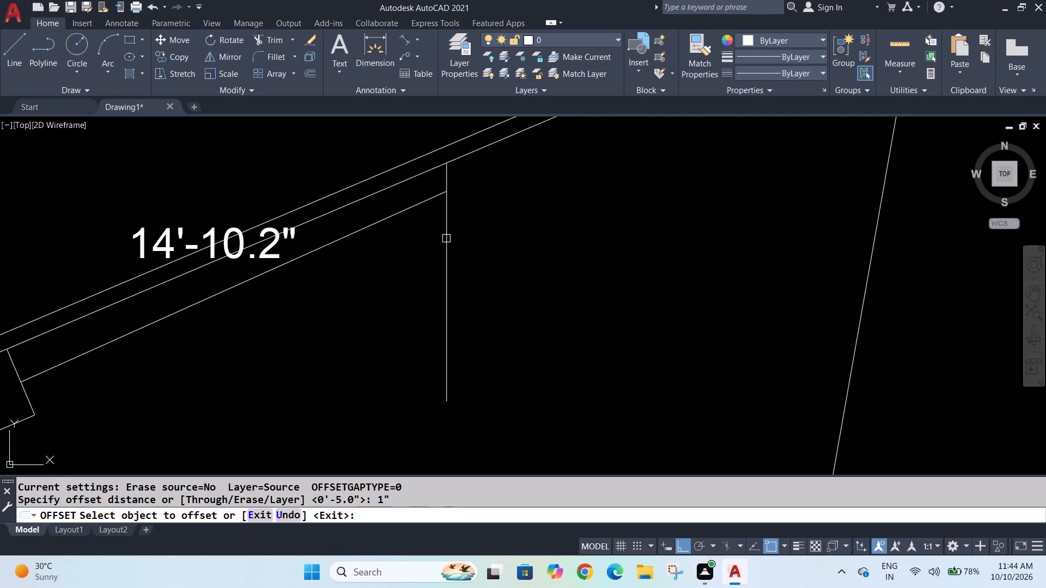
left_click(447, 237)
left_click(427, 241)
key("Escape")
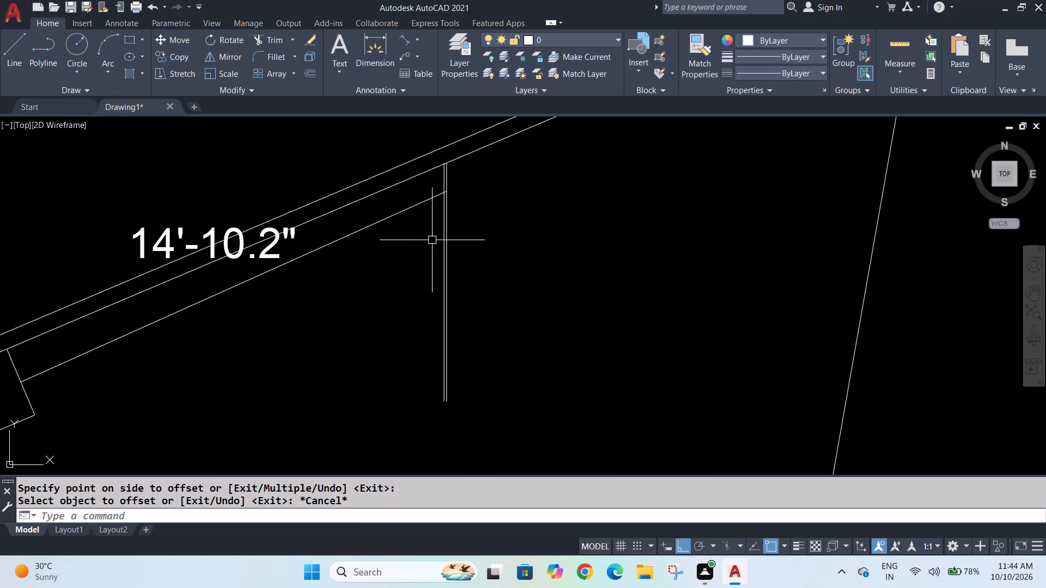
Delete the aligned dimension between the slanted wall end and the vertical partition line.
scroll(455, 187, "up", 2)
scroll(447, 203, "down", 4)
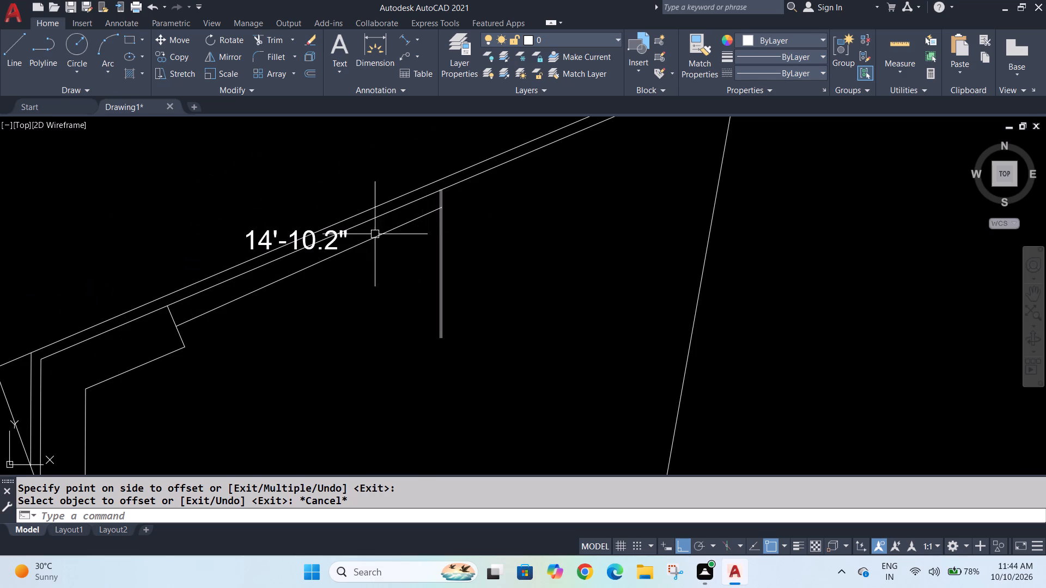
left_click(331, 249)
key("Delete")
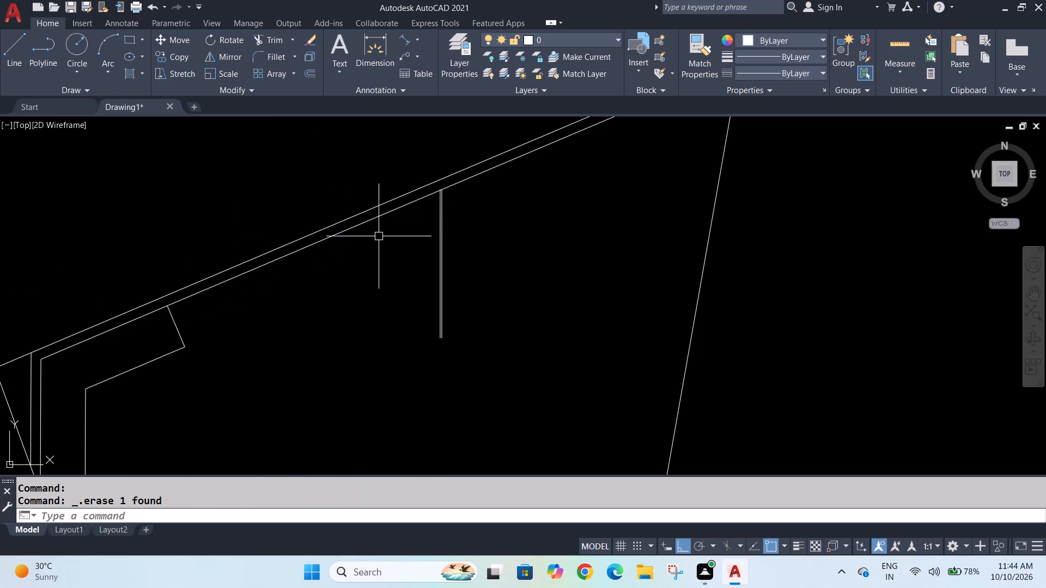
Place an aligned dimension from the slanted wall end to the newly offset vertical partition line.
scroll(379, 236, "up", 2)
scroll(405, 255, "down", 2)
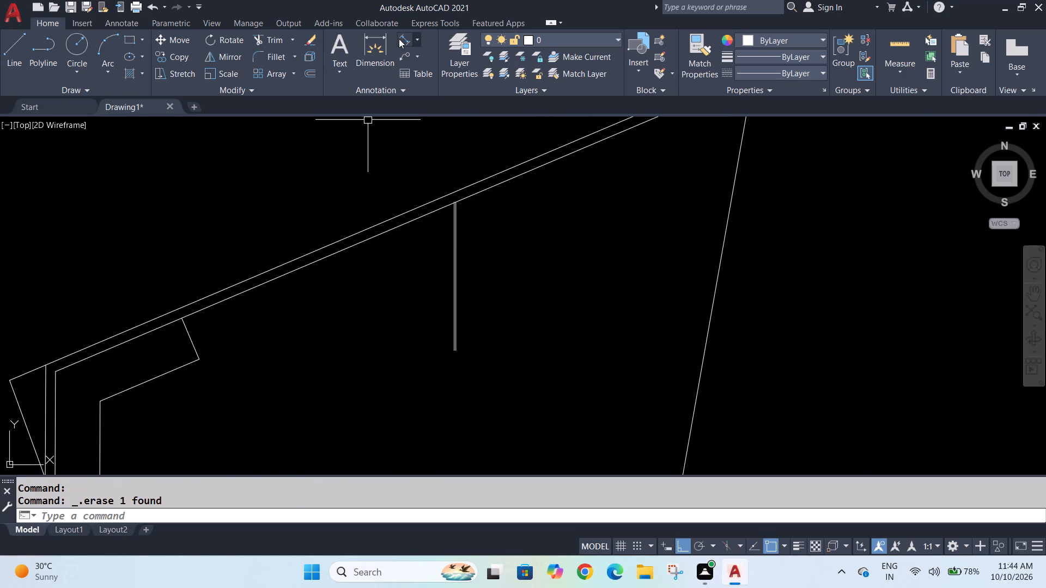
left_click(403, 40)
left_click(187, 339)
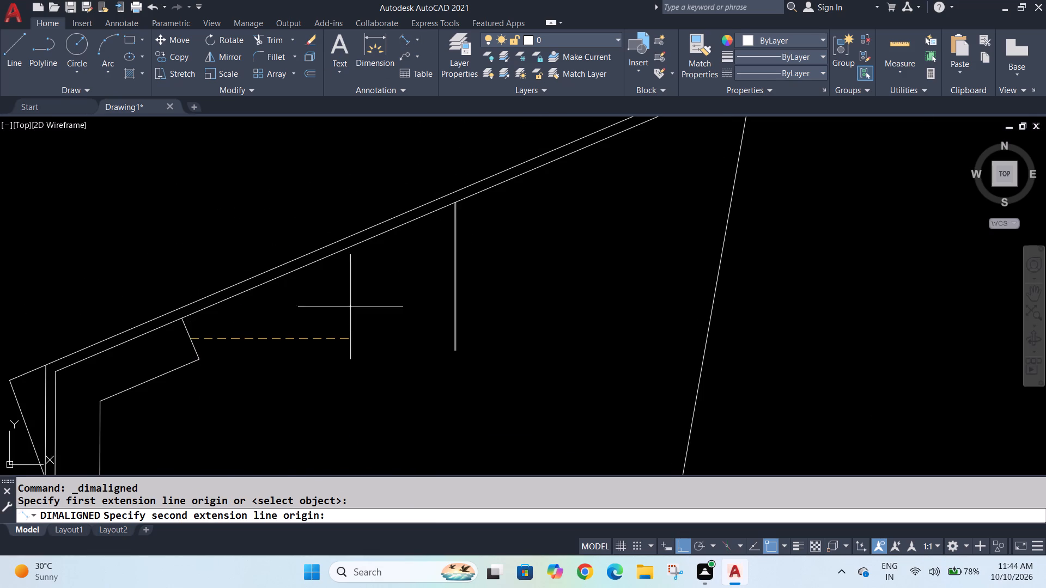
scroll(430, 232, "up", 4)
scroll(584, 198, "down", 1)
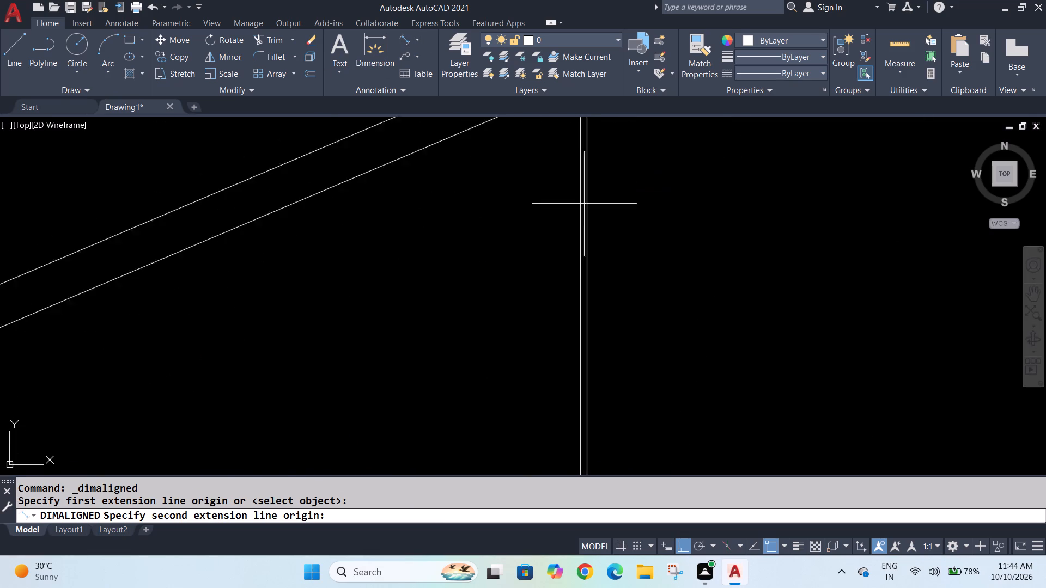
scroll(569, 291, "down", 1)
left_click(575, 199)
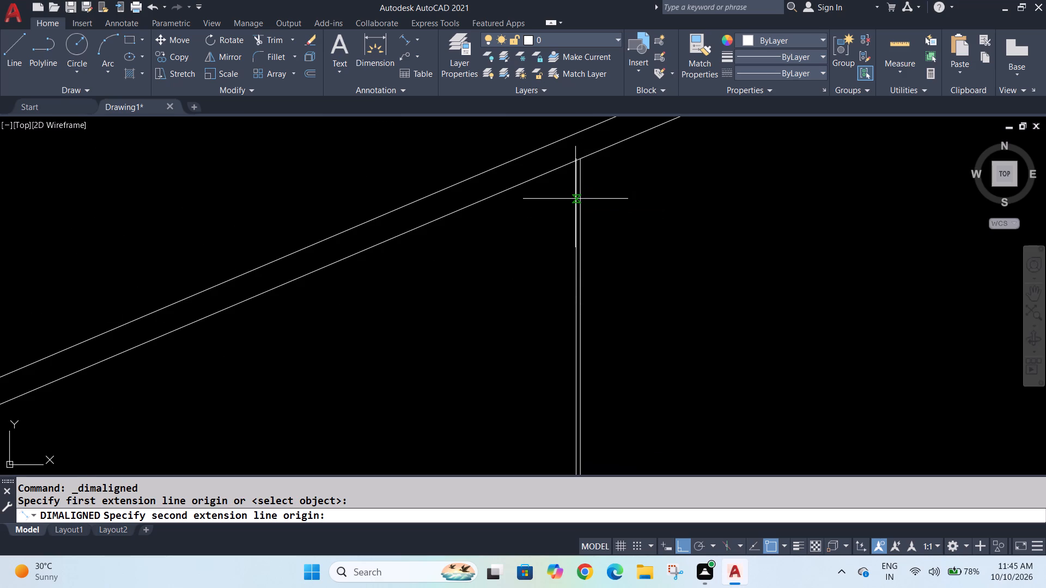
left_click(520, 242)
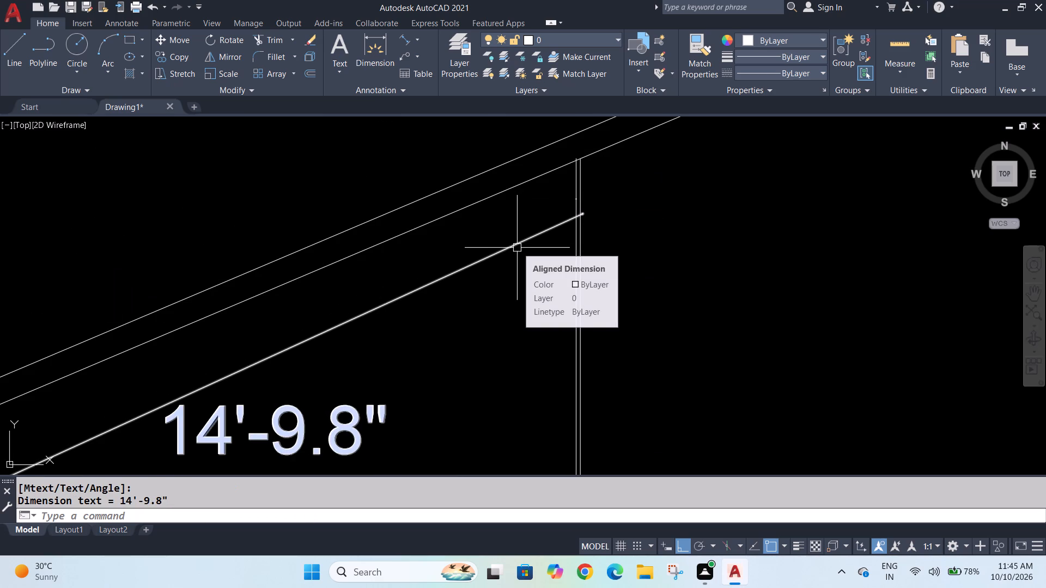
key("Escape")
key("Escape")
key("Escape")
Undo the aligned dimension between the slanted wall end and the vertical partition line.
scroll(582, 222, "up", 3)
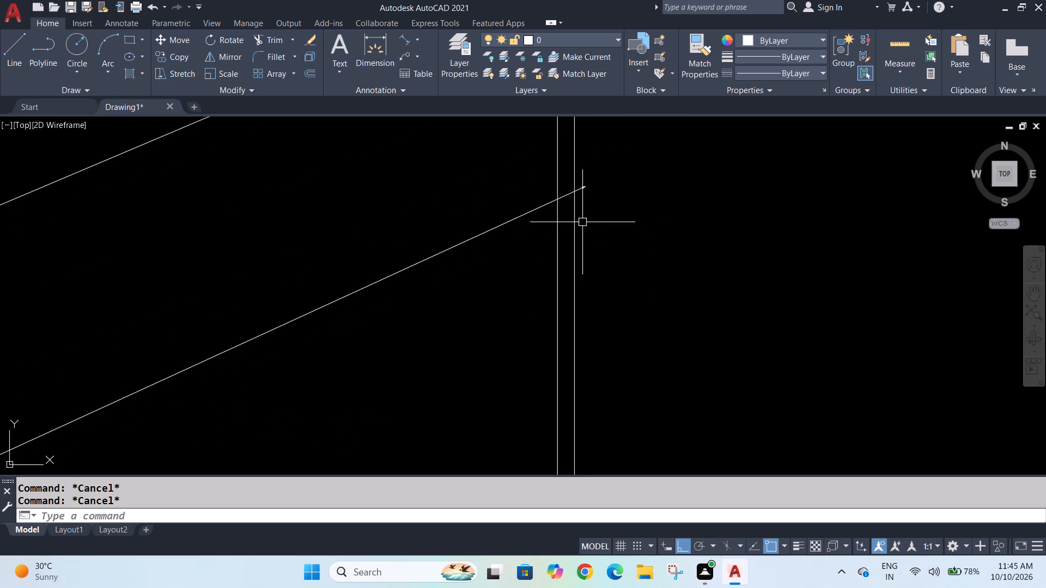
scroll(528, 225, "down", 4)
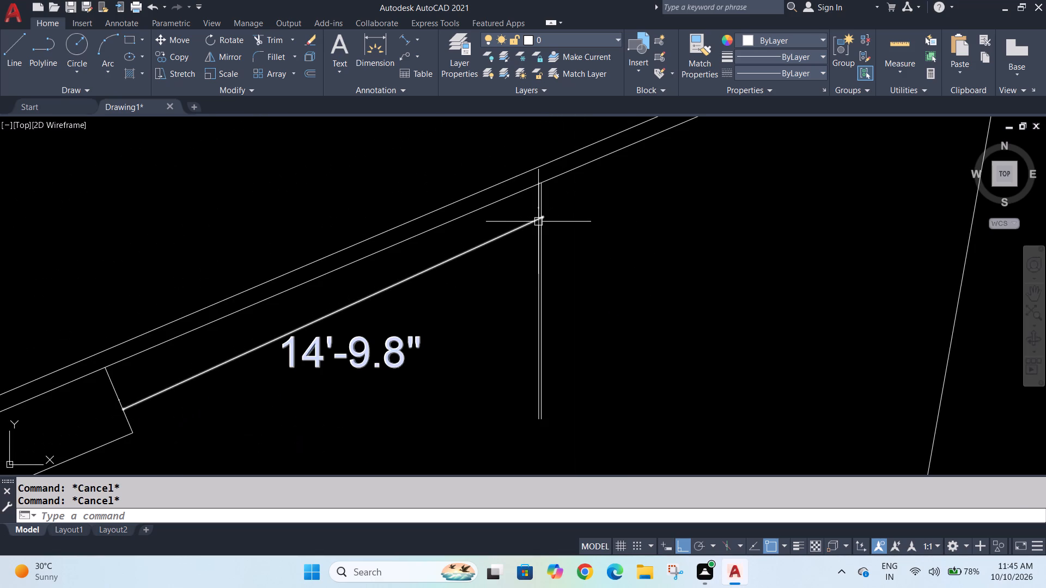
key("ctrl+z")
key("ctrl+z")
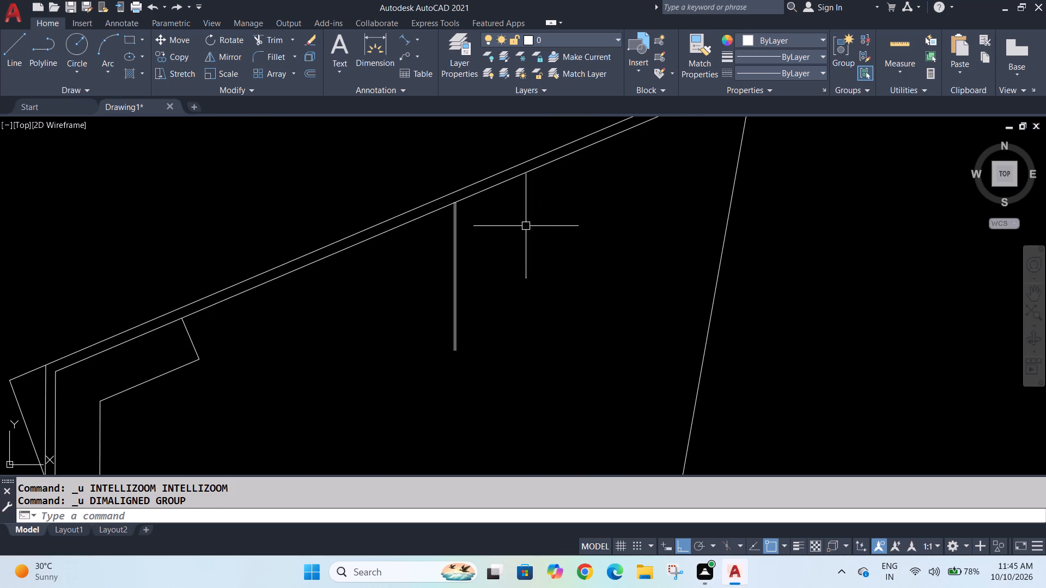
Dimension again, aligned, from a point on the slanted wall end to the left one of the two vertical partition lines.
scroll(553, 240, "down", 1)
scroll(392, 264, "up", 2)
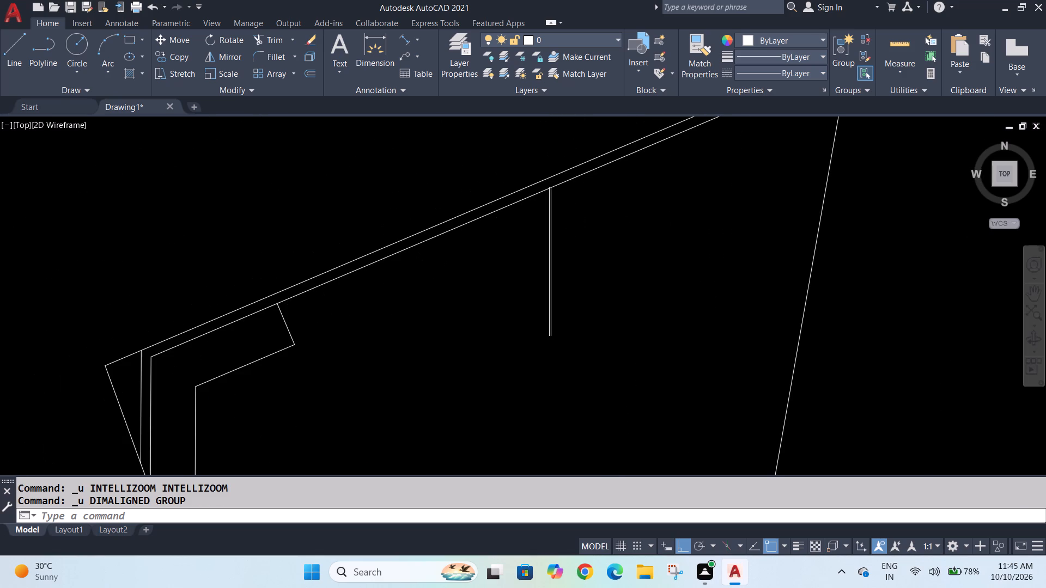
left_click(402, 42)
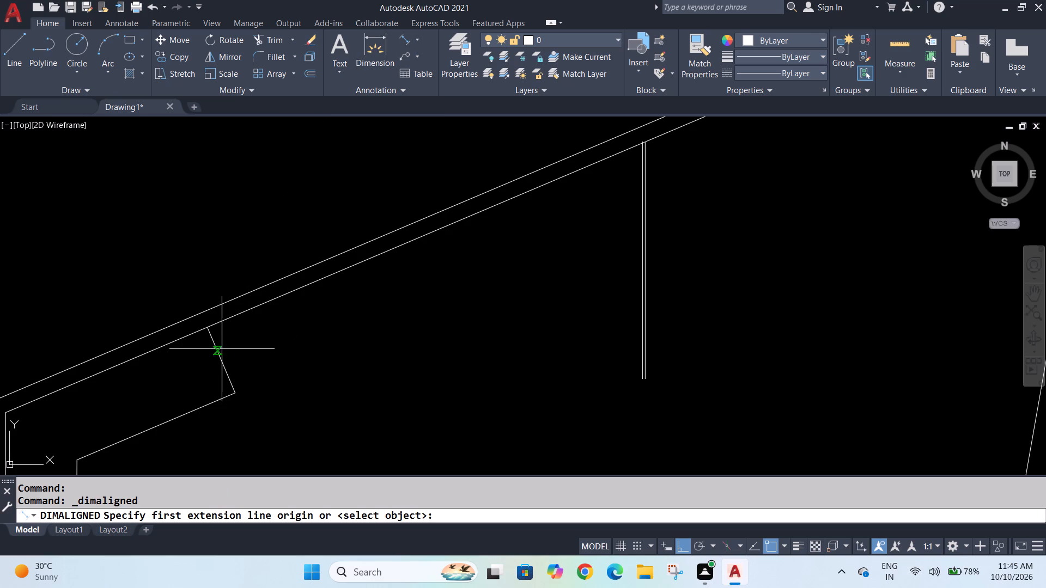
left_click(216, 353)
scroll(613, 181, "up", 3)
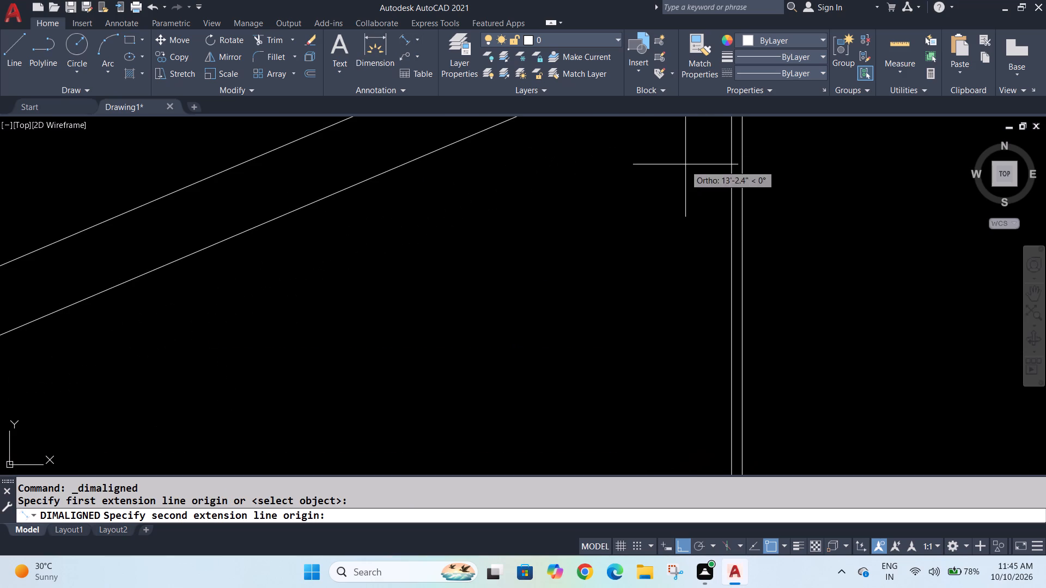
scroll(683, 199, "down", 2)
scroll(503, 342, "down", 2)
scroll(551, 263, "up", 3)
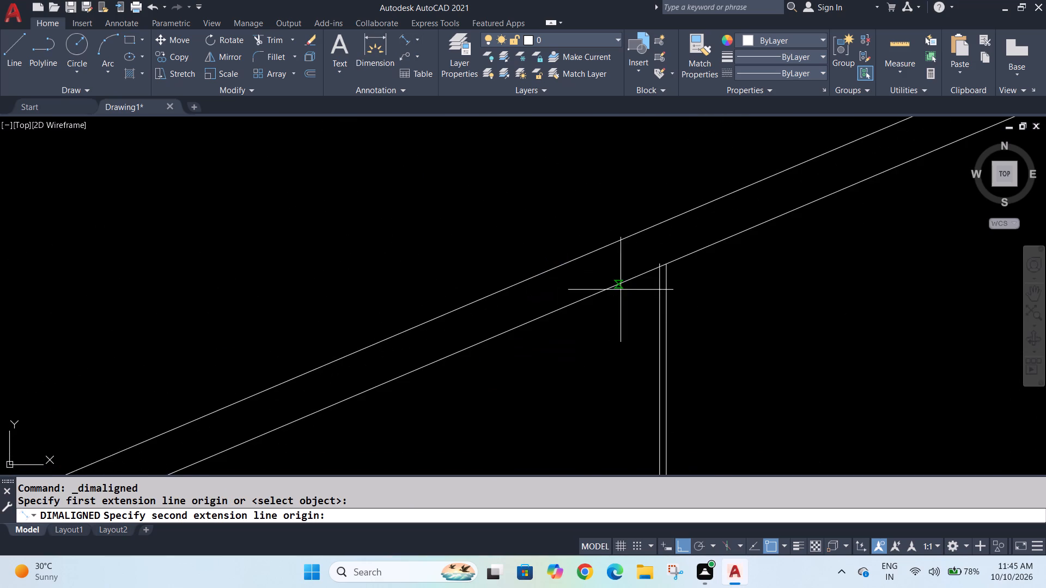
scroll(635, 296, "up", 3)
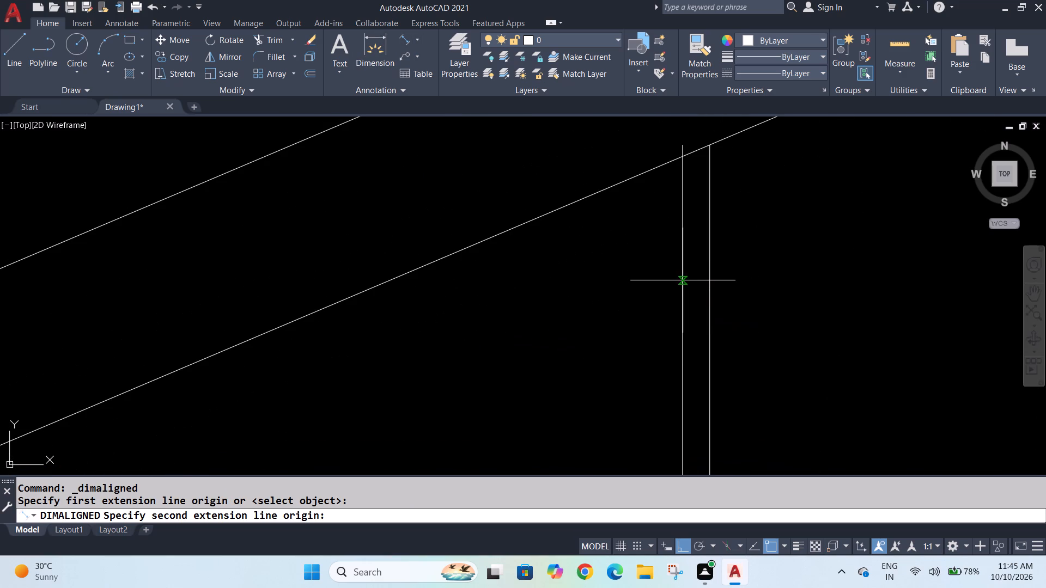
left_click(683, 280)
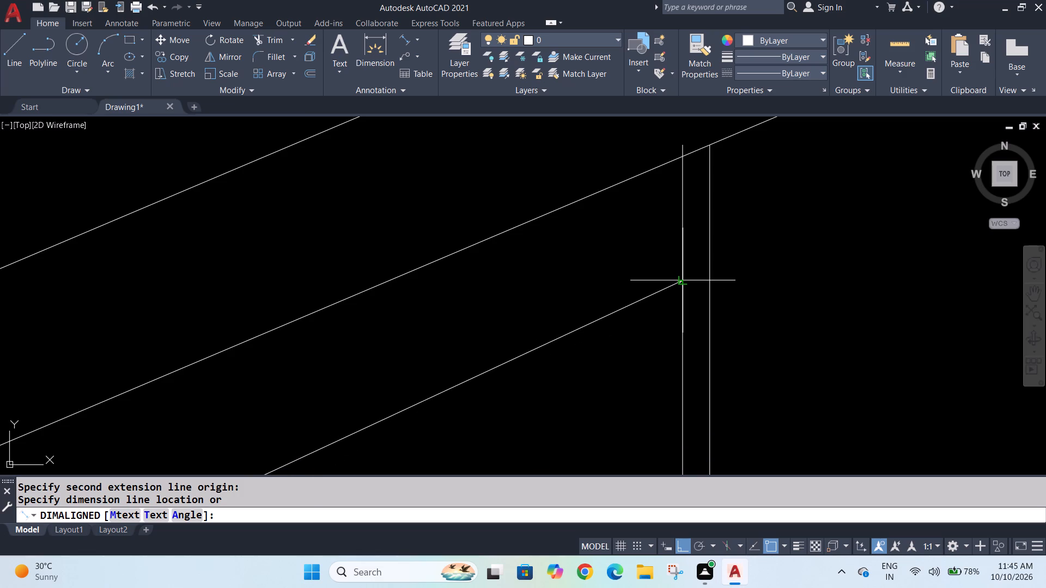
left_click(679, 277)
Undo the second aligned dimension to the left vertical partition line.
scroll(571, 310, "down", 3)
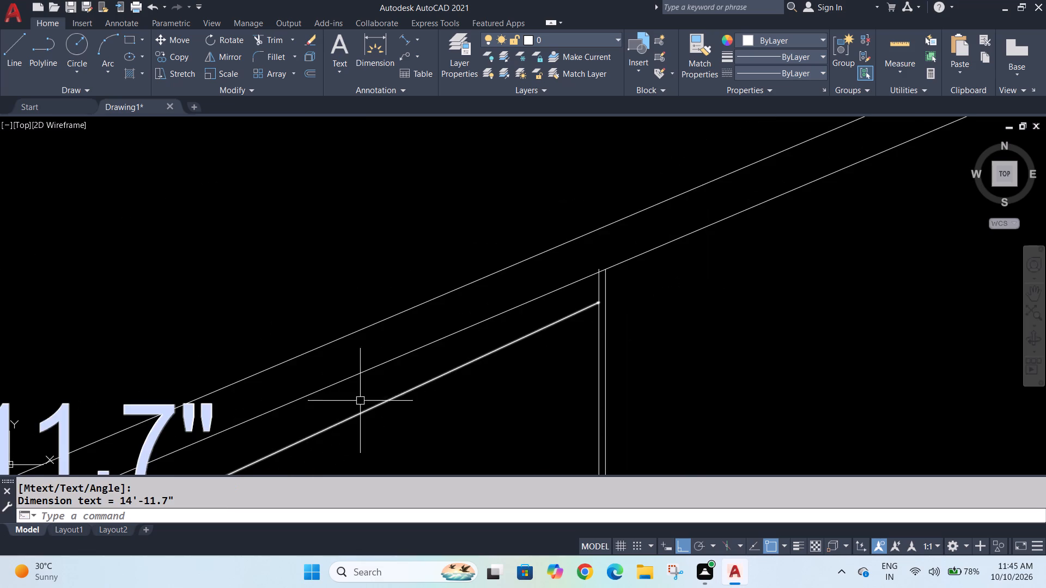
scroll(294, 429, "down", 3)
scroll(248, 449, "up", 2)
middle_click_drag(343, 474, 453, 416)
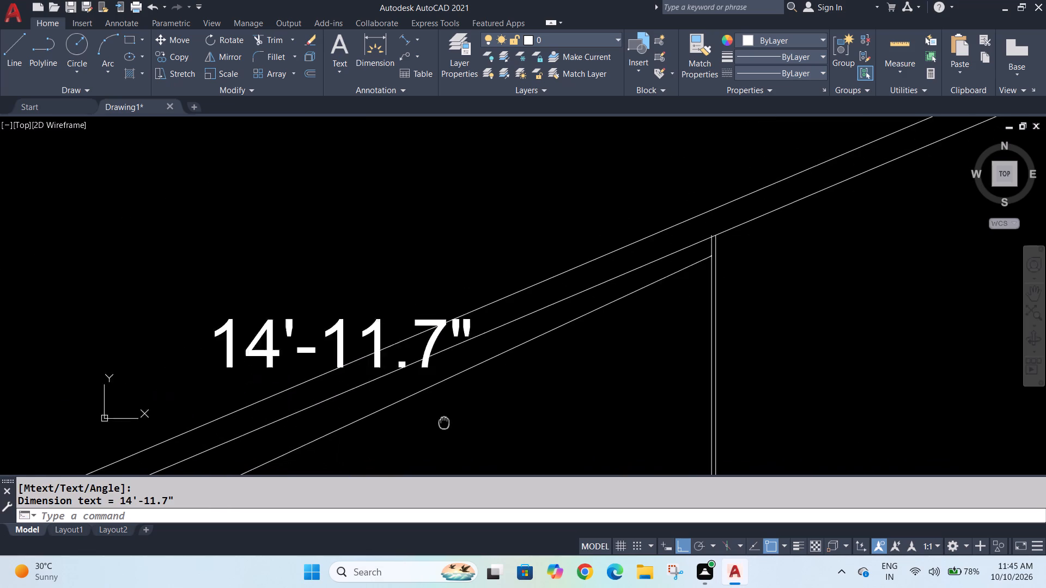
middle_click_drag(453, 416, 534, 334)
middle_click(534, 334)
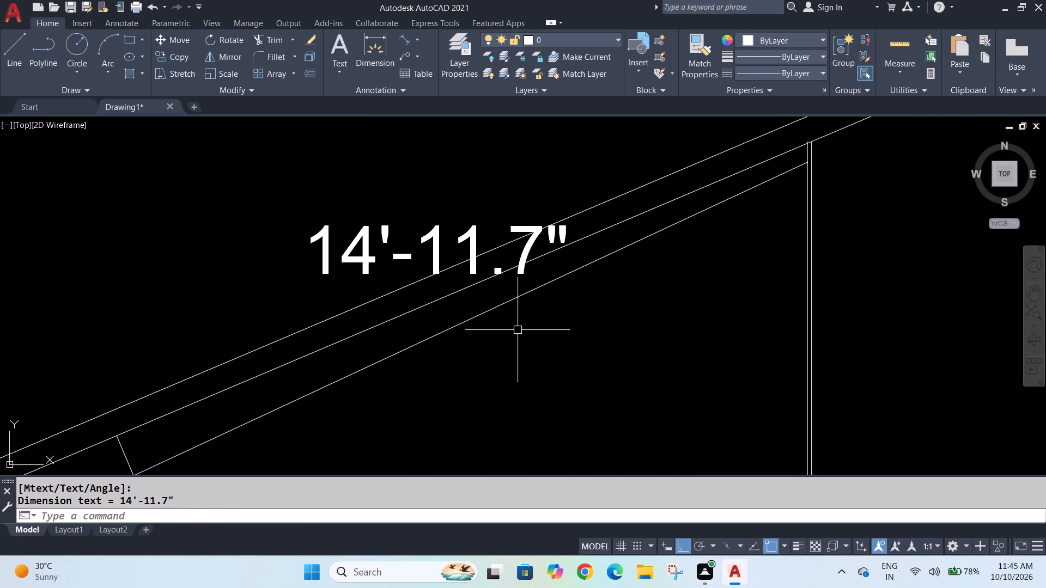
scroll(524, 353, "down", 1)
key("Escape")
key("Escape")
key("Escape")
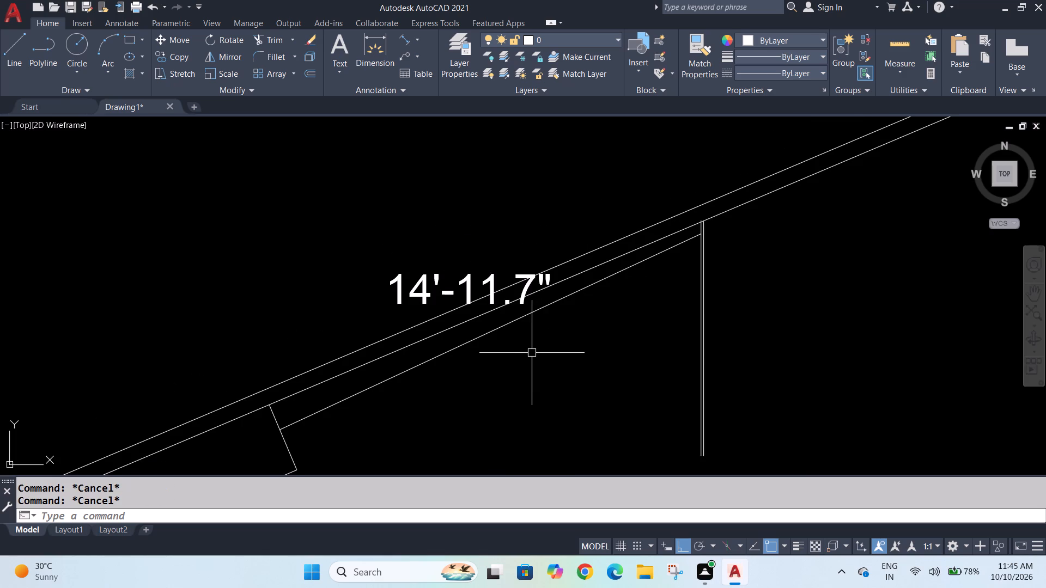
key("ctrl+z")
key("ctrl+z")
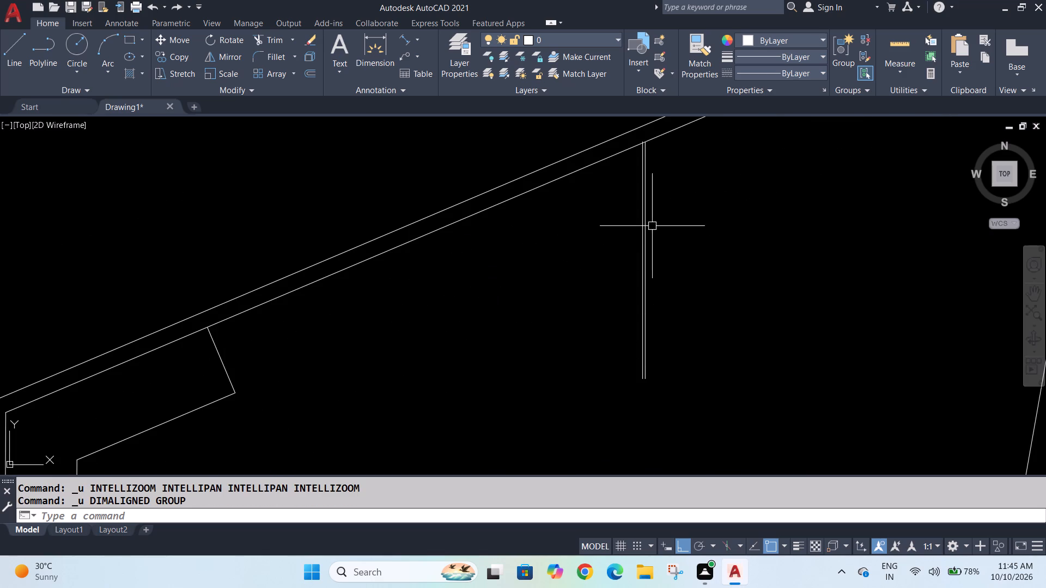
Delete both closely spaced vertical partition lines below the sloping wall in the upper room.
left_click_drag(713, 239, 513, 248)
left_click(606, 301)
key("Delete")
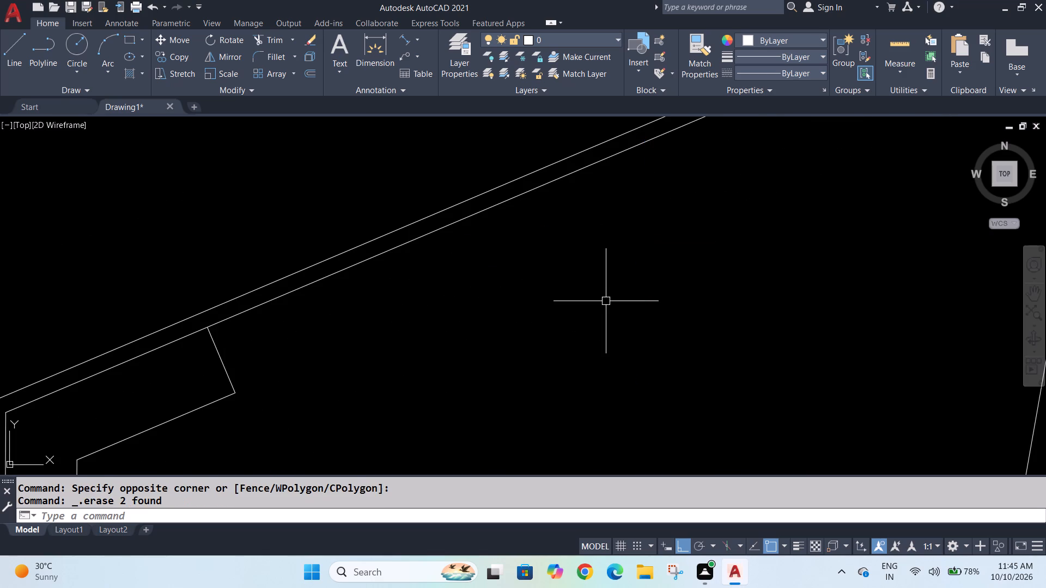
Offset the right line of the second vertical partition 3' to the right, between the two horizontal walls.
scroll(616, 286, "down", 1)
middle_click_drag(618, 336, 505, 279)
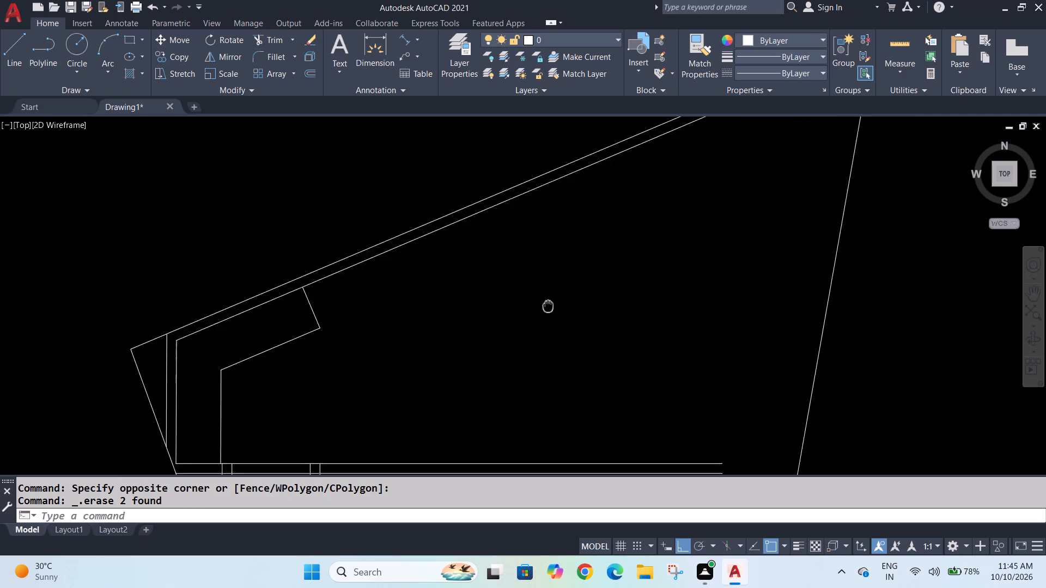
middle_click_drag(505, 279, 488, 269)
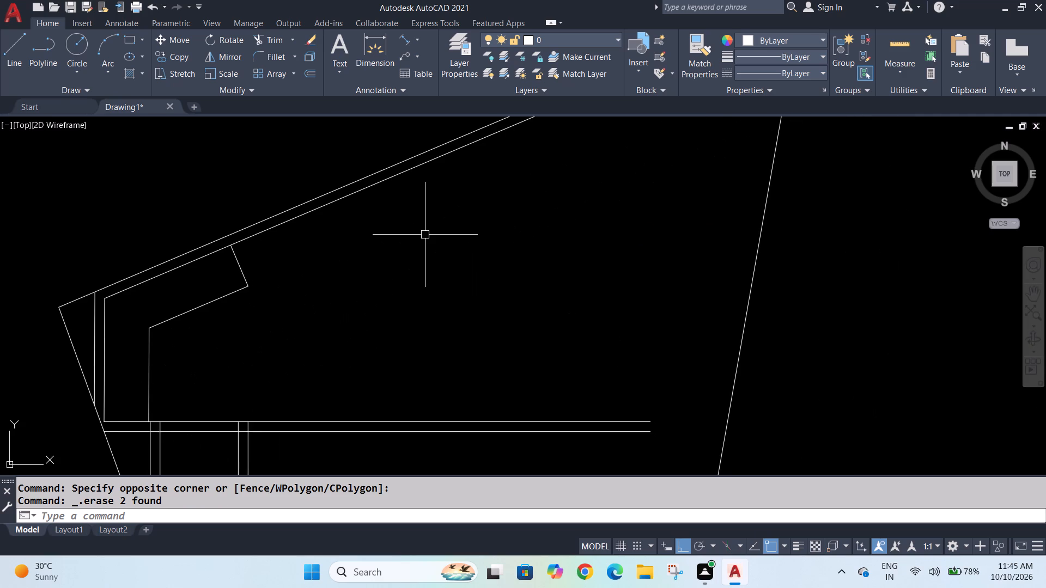
scroll(404, 283, "down", 2)
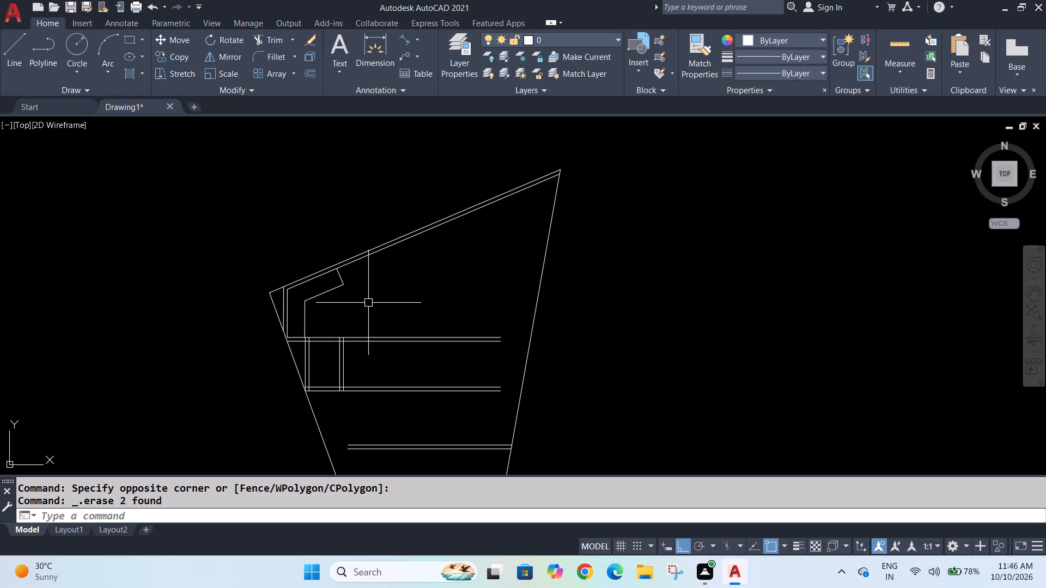
scroll(269, 260, "down", 1)
scroll(266, 283, "up", 1)
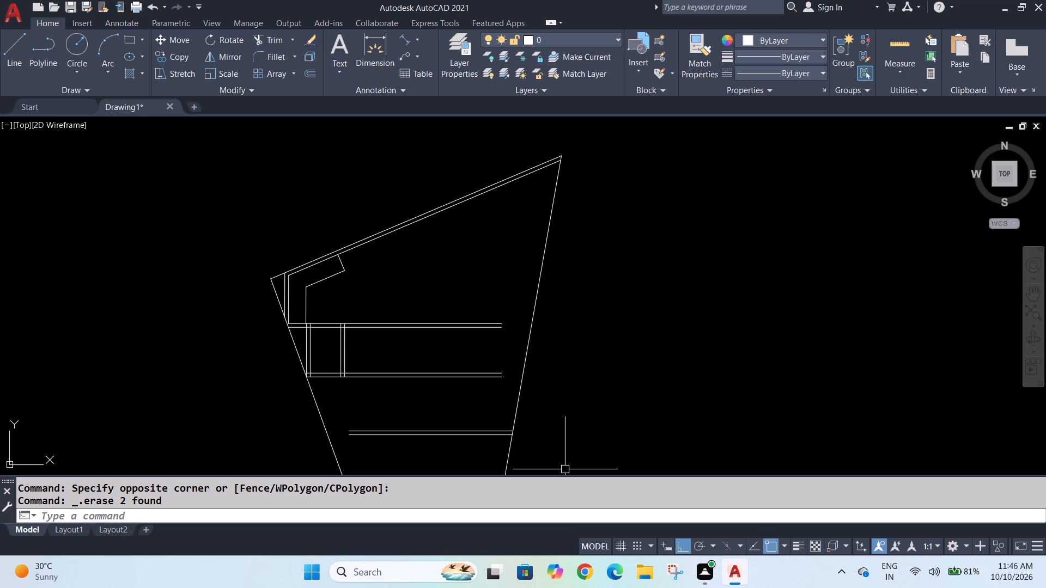
scroll(352, 346, "up", 2)
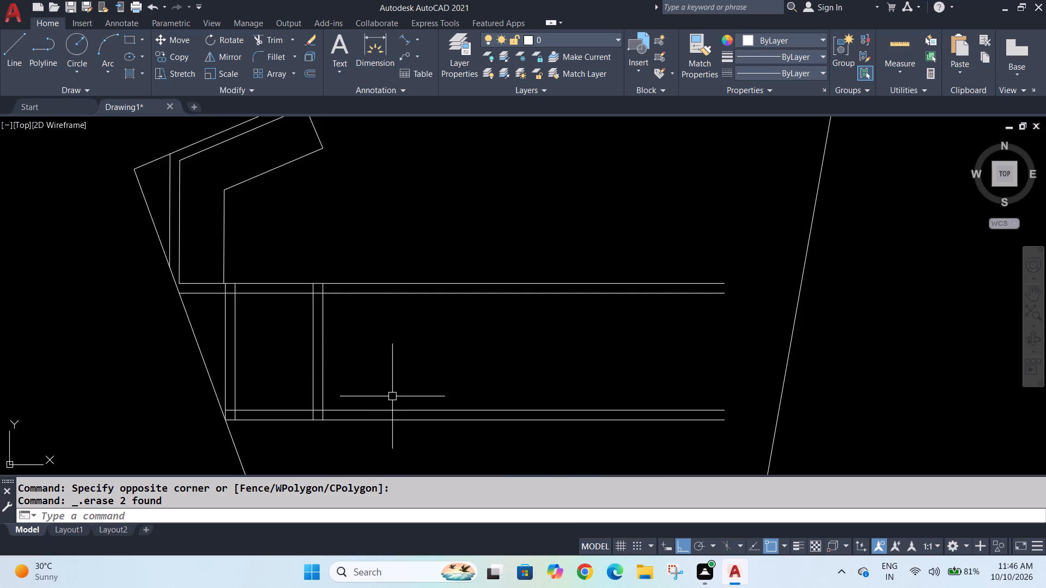
key("o")
key("Return")
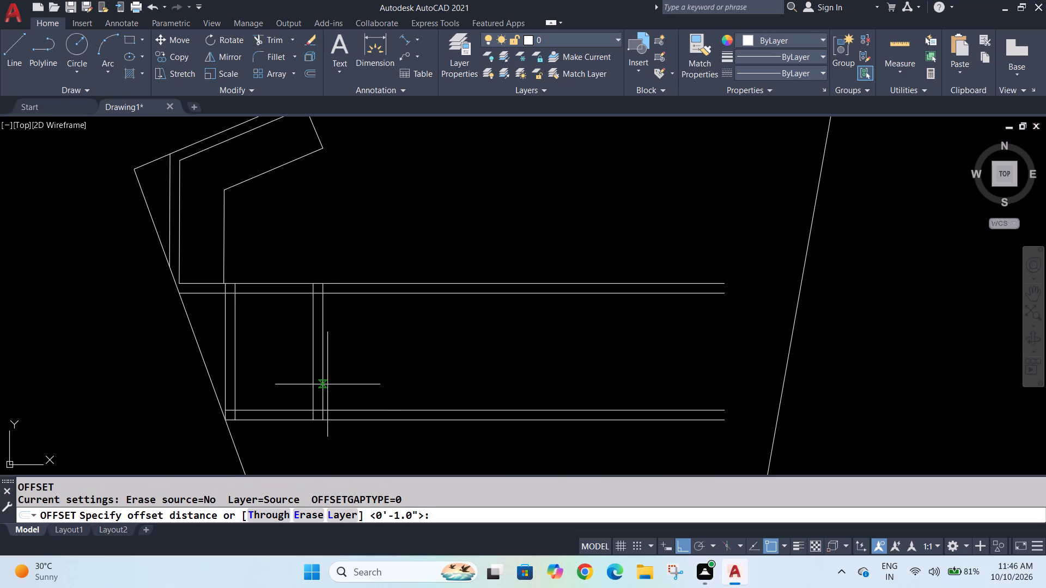
key("3")
key("apostrophe")
key("Return")
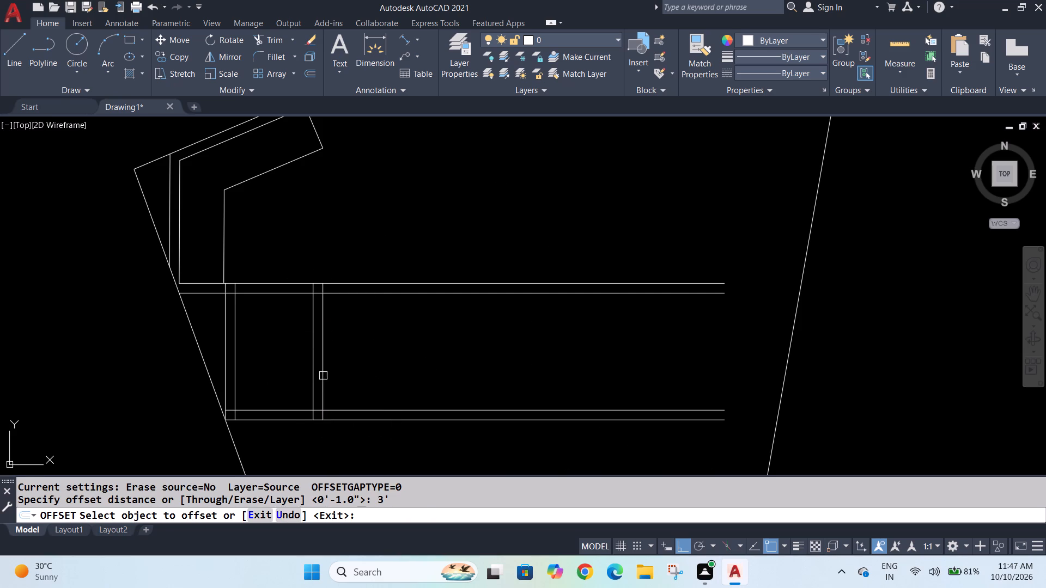
left_click(329, 375)
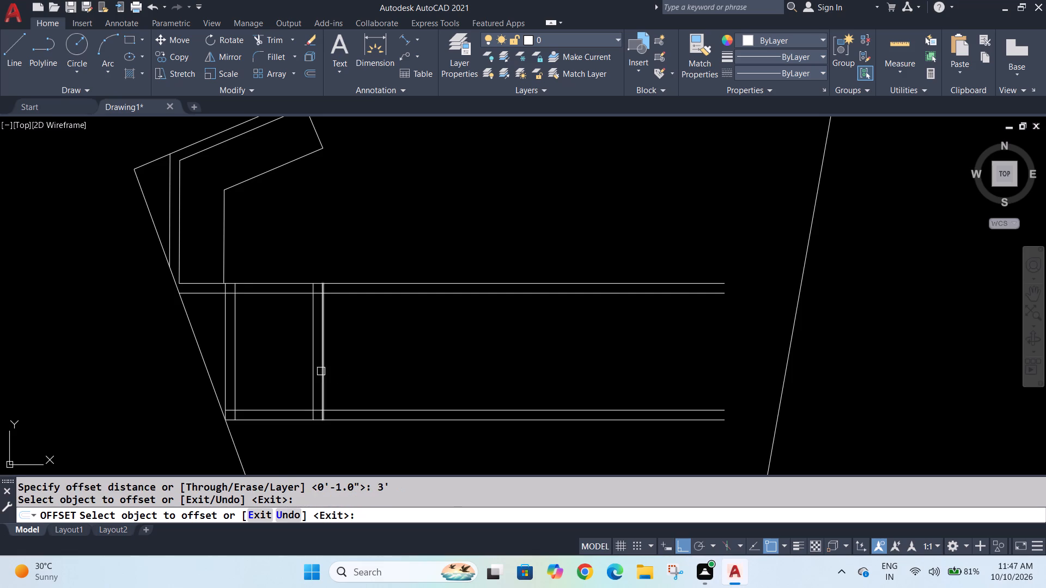
left_click(321, 371)
left_click(382, 370)
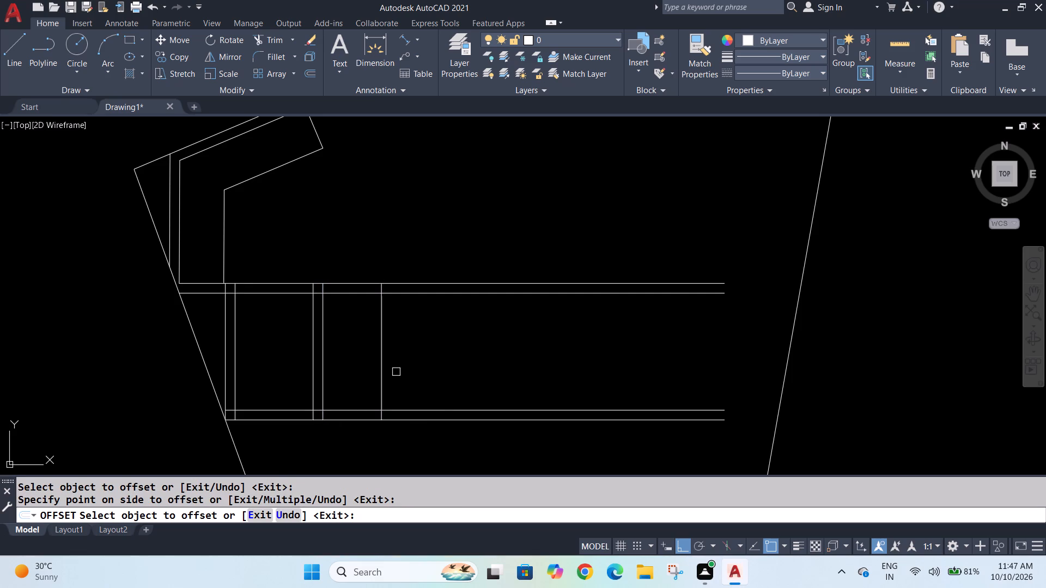
key("Escape")
key("Escape")
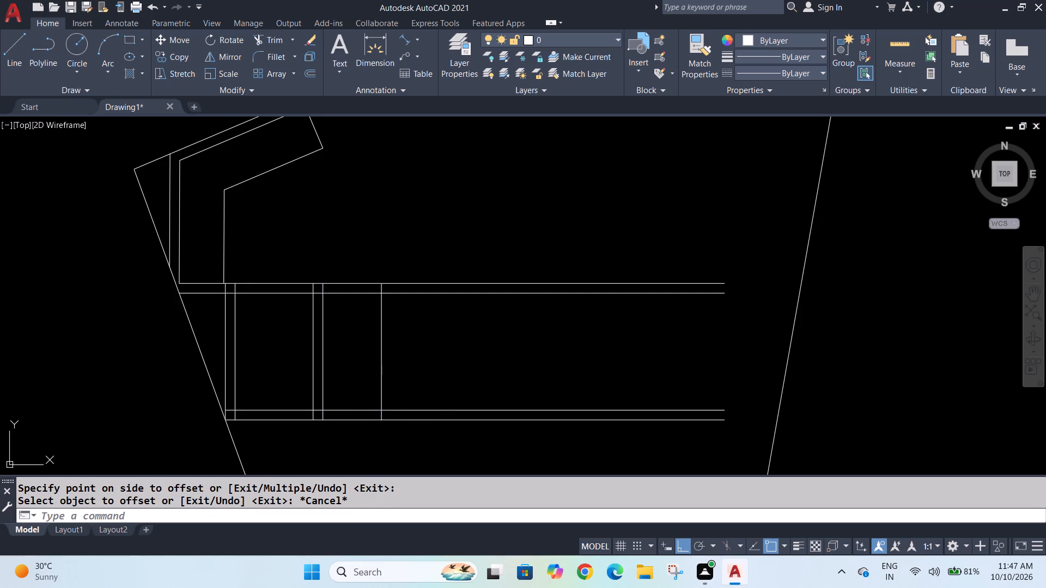
Offset the new vertical line 5" to the right to give the partition its thickness.
key("o")
key("Return")
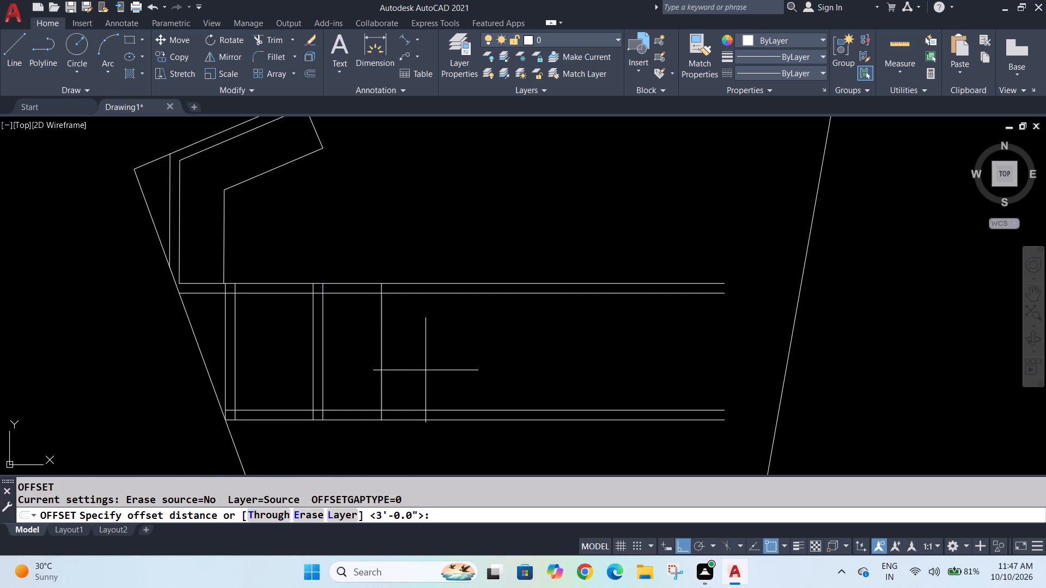
key("5")
key("shift+quotedbl")
key("Return")
left_click(379, 361)
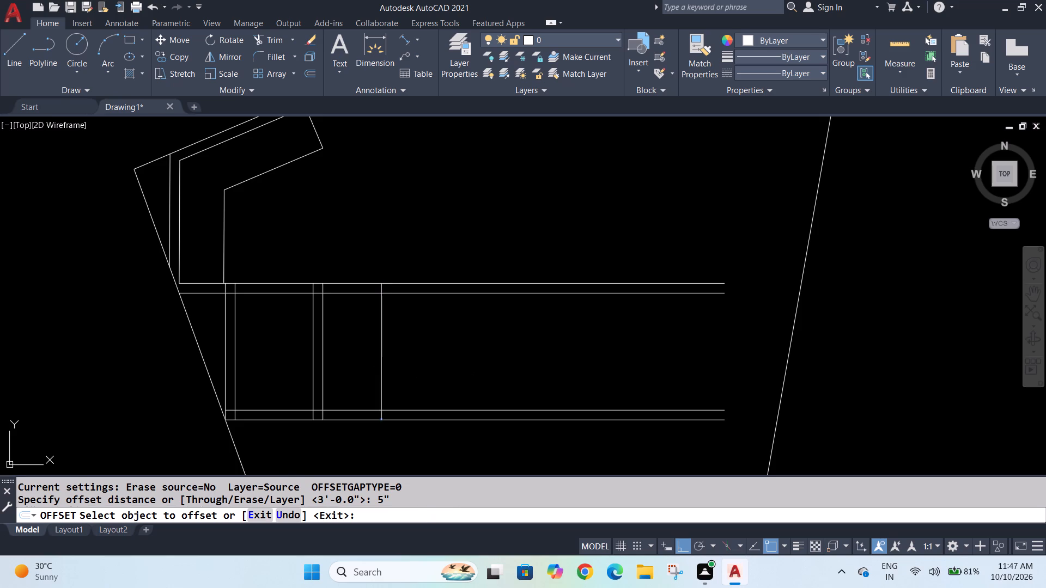
left_click(413, 364)
key("Escape")
key("Escape")
key("Escape")
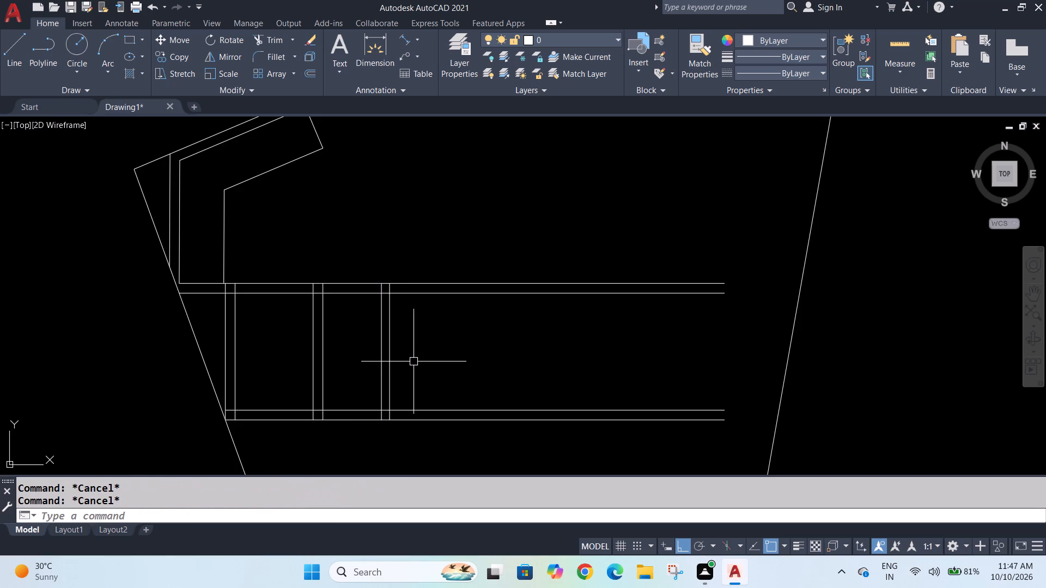
Trim both lines of the upper horizontal wall between the second and third vertical partitions and everything right of the third partition.
type("tr")
key("Return")
left_click_drag(354, 322, 354, 253)
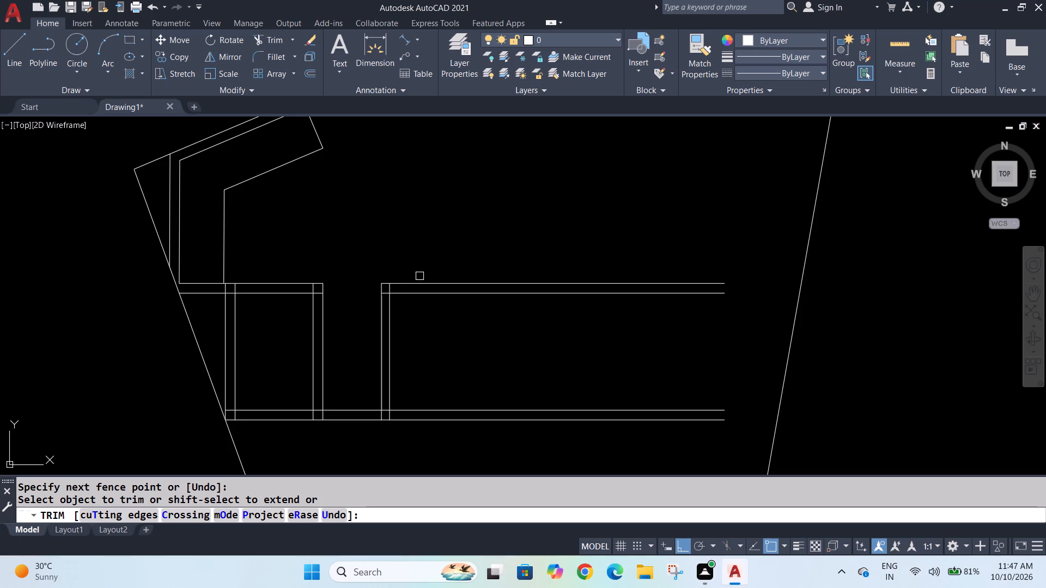
left_click_drag(466, 248, 476, 284)
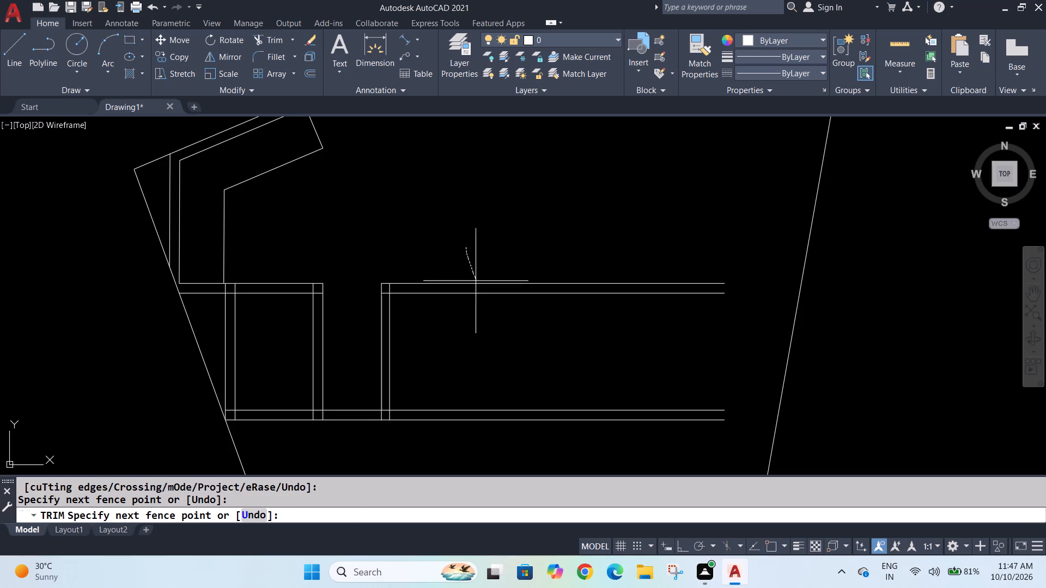
left_click_drag(476, 284, 480, 309)
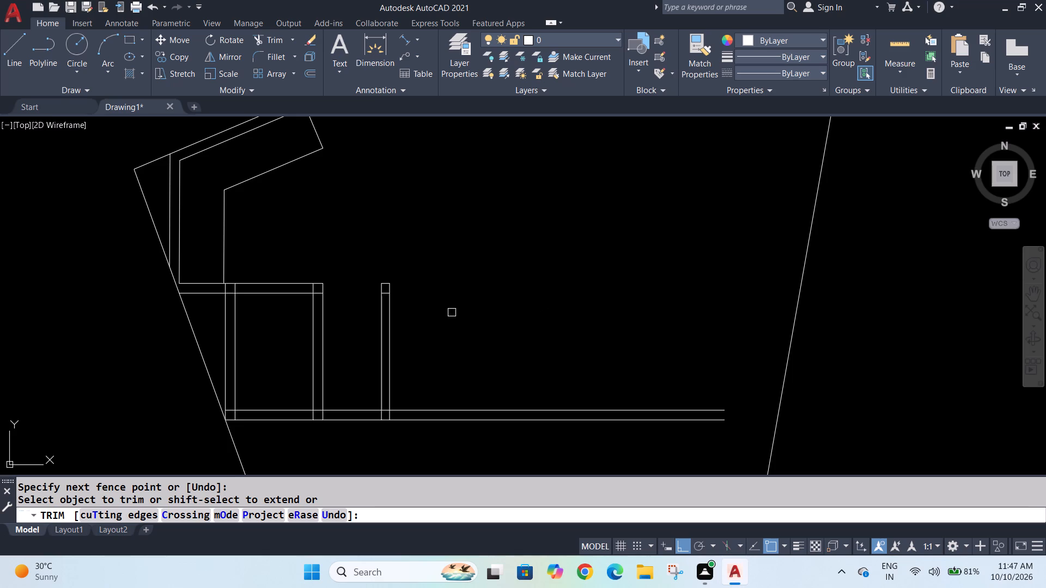
key("Escape")
key("Escape")
key("Escape")
key("Escape")
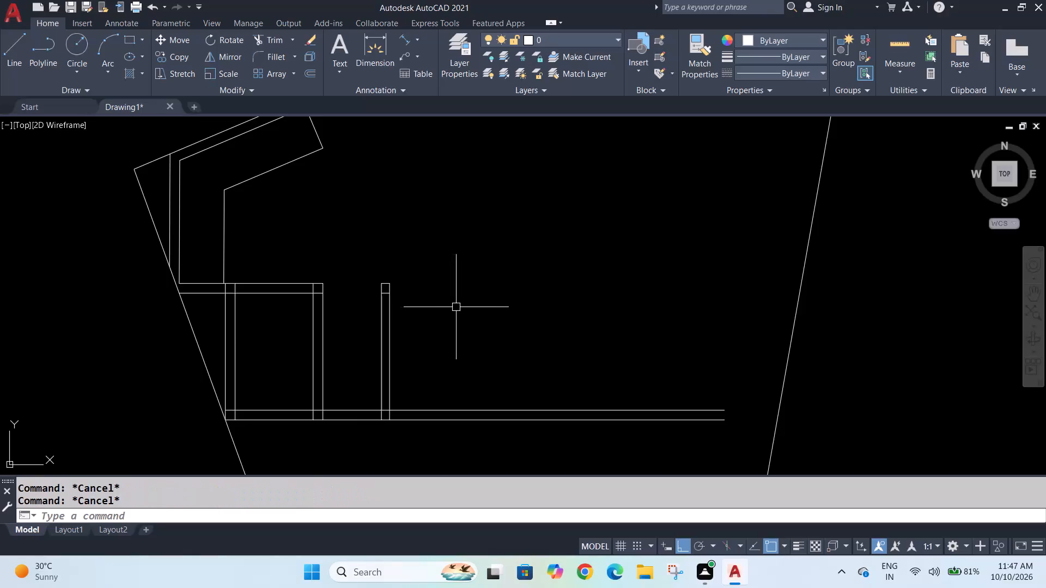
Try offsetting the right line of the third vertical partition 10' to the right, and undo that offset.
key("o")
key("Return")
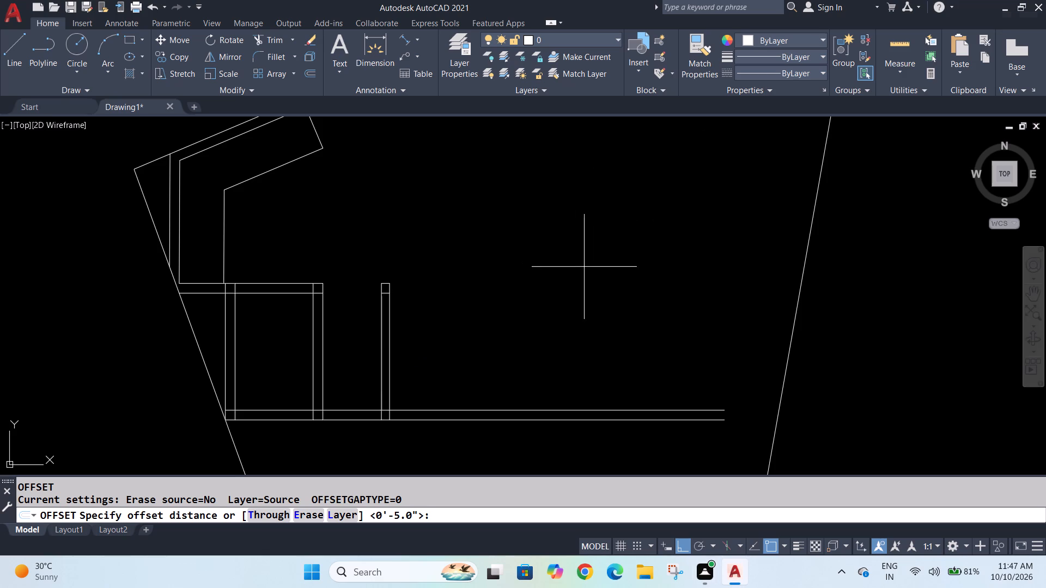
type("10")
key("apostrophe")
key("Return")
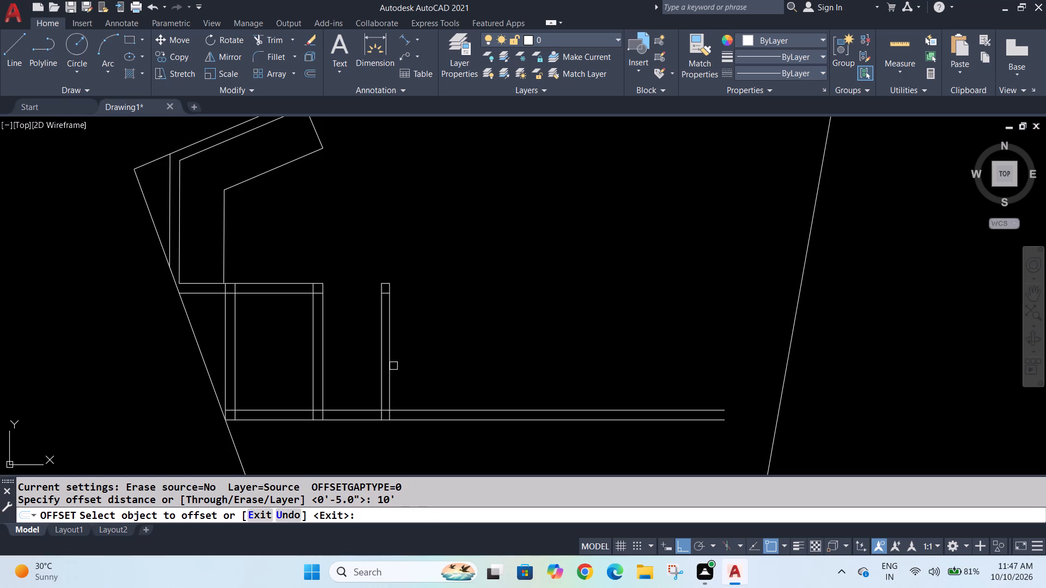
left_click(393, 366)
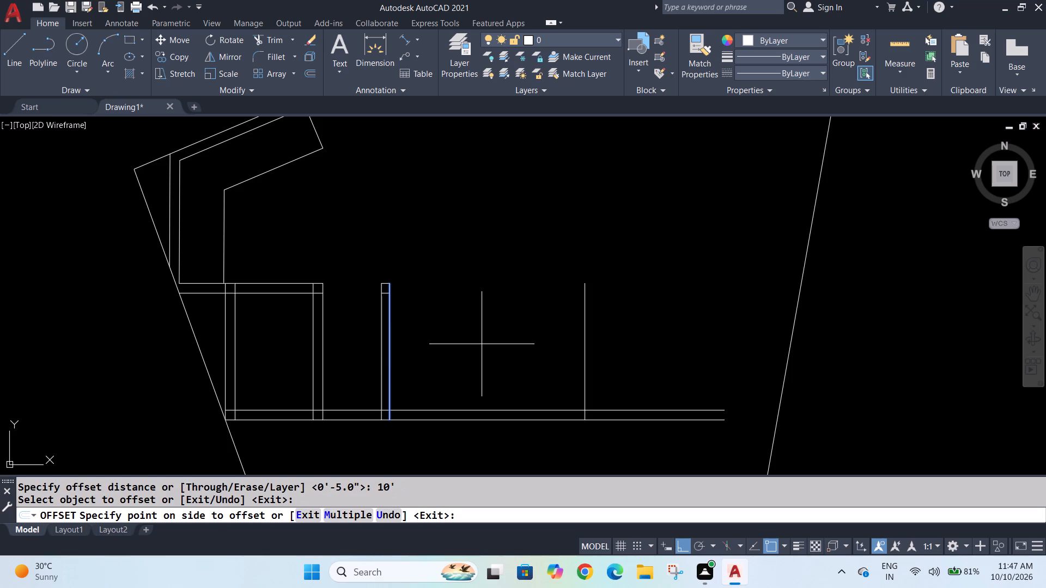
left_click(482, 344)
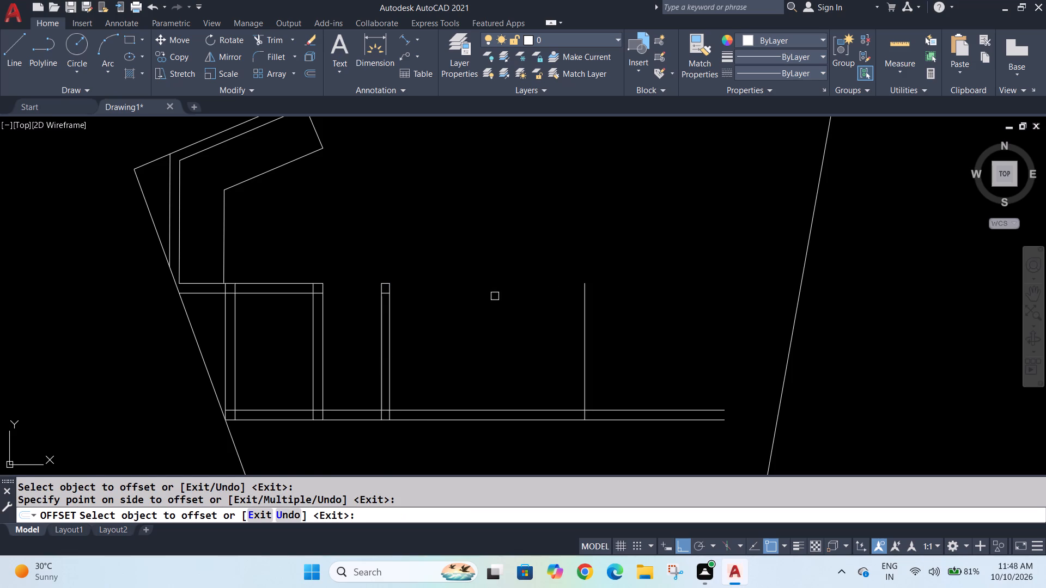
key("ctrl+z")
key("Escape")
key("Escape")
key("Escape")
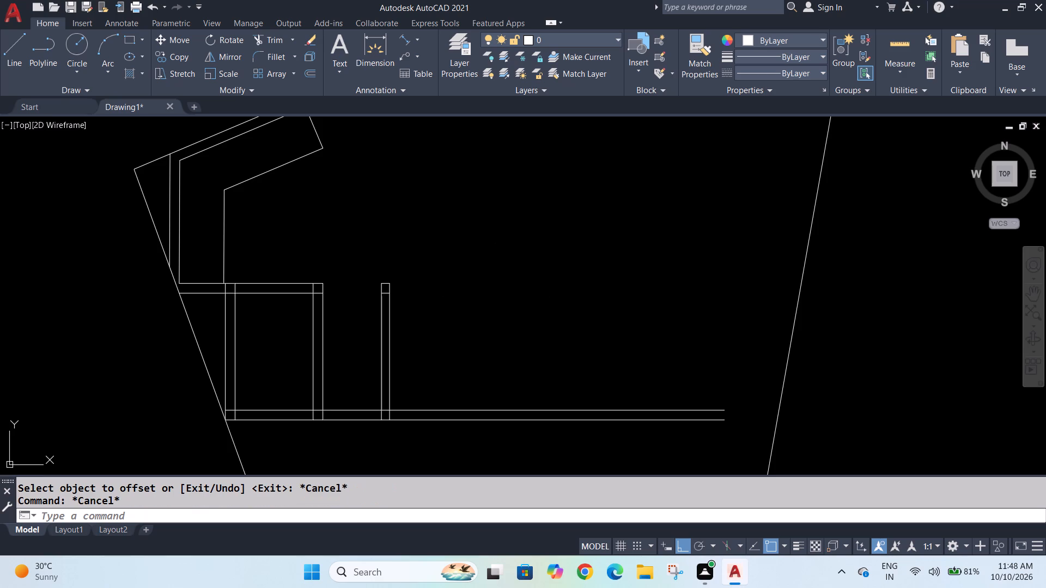
Offset the right line of the third vertical partition 10' to the right.
key("o")
key("Return")
key("1")
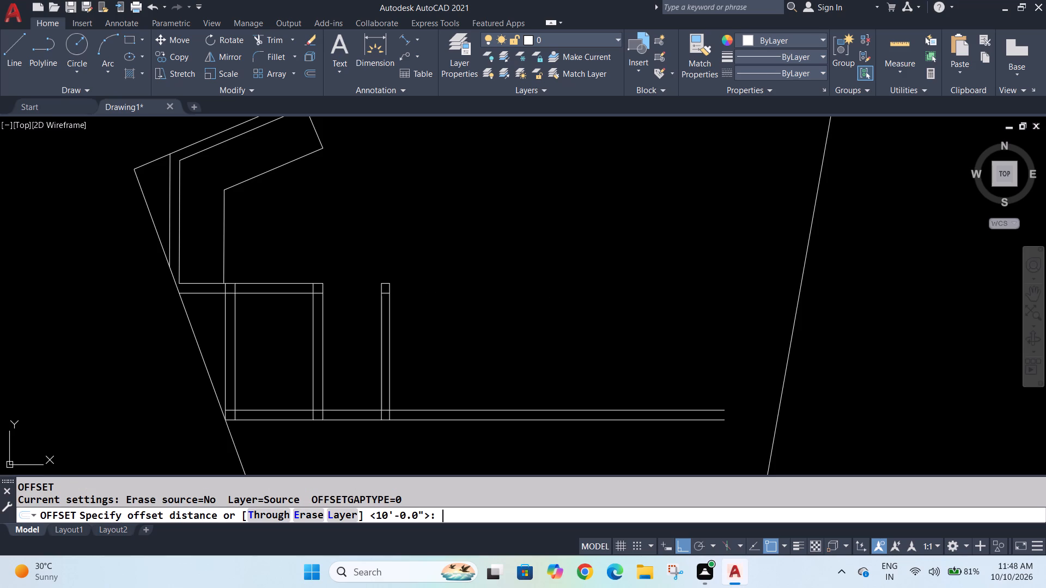
type("0'")
key("Return")
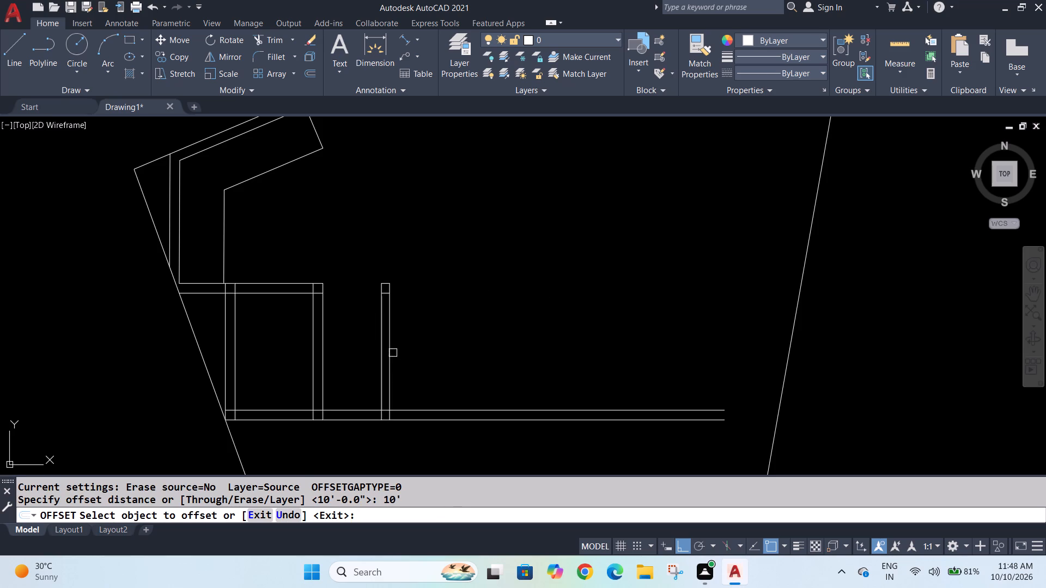
left_click(391, 352)
left_click(494, 342)
key("Escape")
key("Escape")
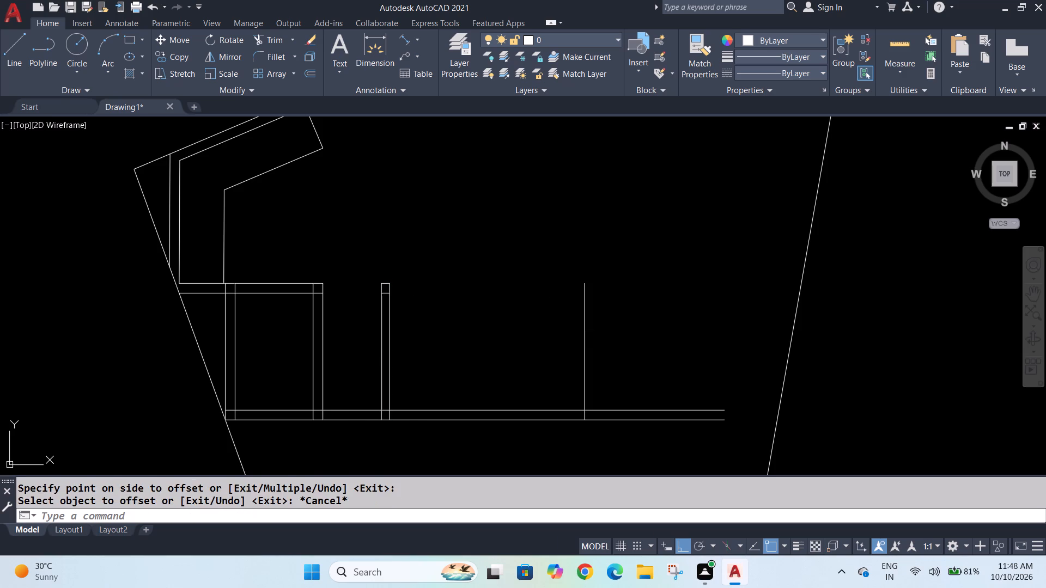
Offset the new far-right vertical line 5" to the right to form the fourth partition wall.
key("o")
key("Return")
type("5\"")
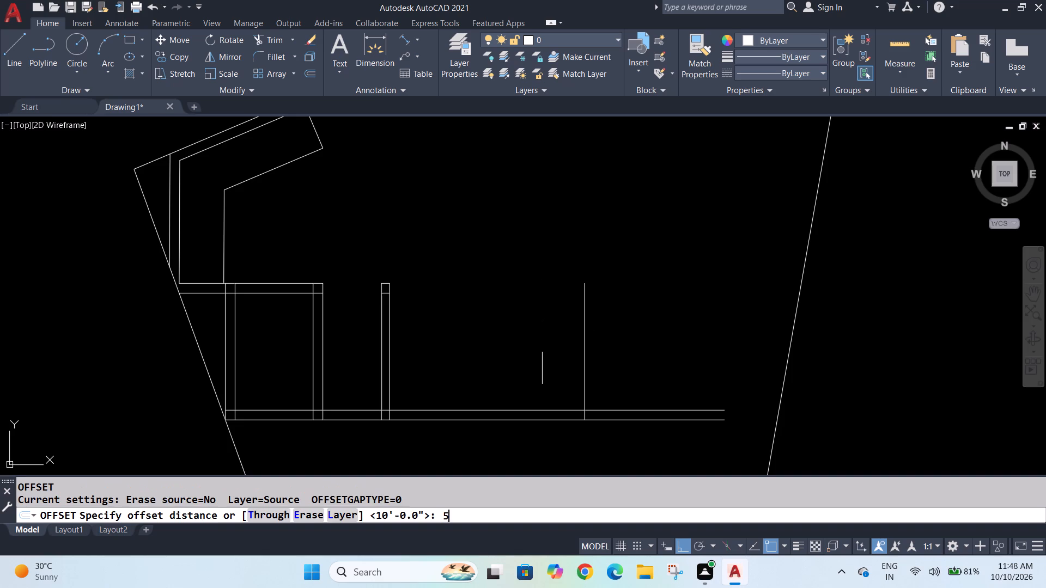
key("Return")
left_click(583, 348)
left_click(595, 342)
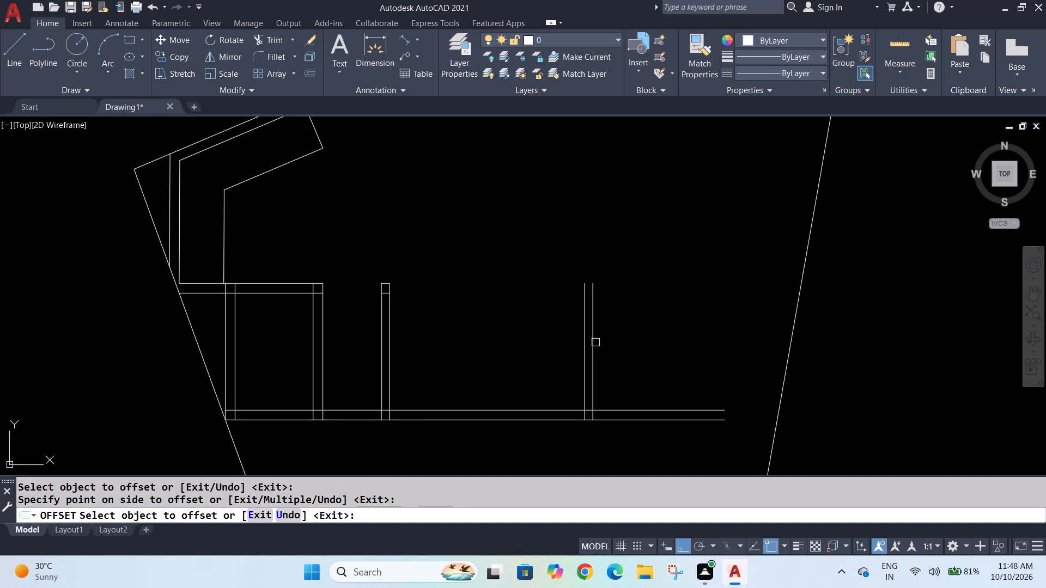
key("Escape")
key("Escape")
Offset the upper line of the lower horizontal wall 9'-5" upward, past the tops of the vertical partitions.
key("o")
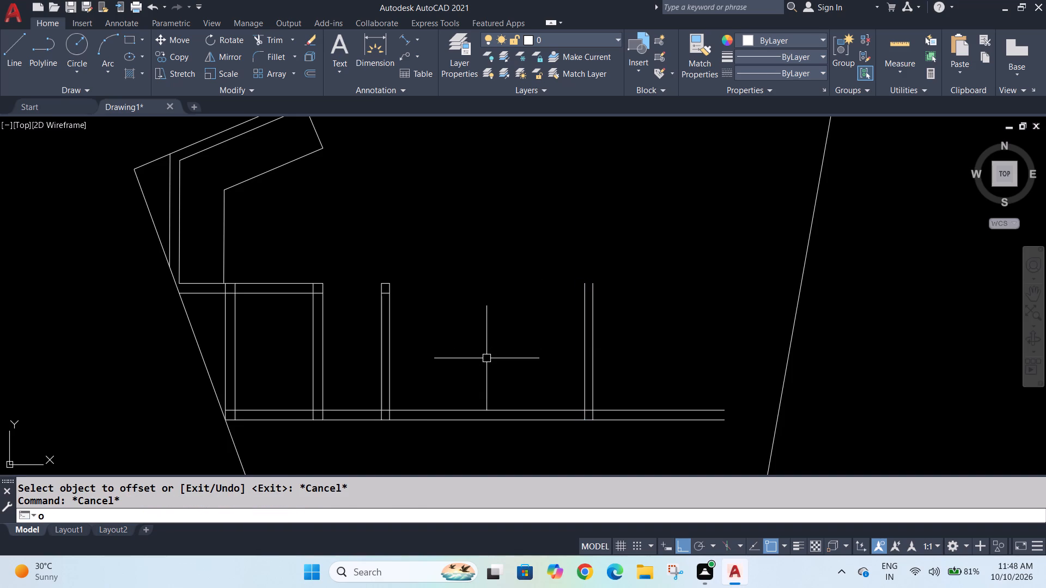
key("Return")
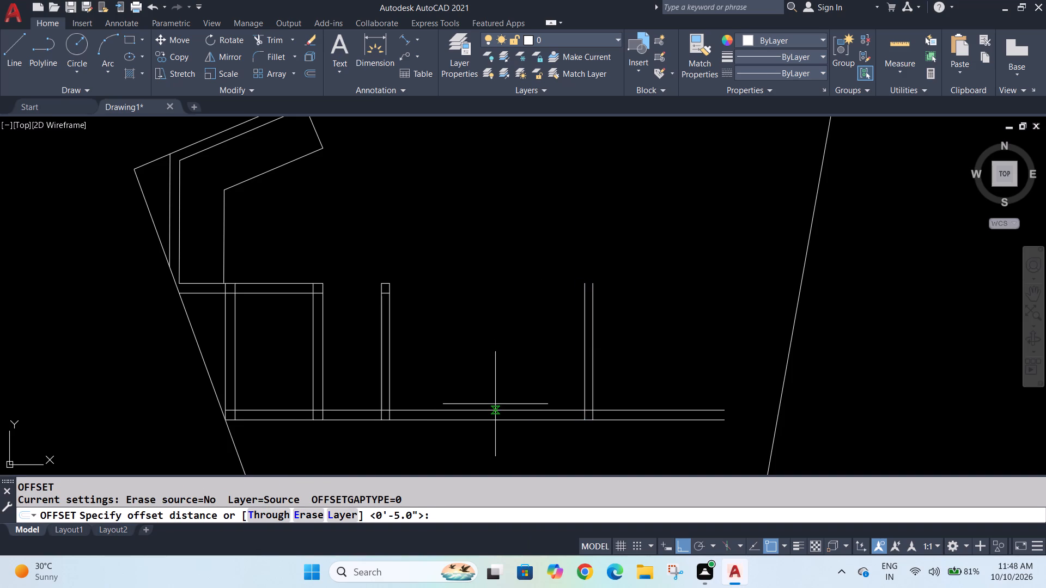
type("9'-")
key("5")
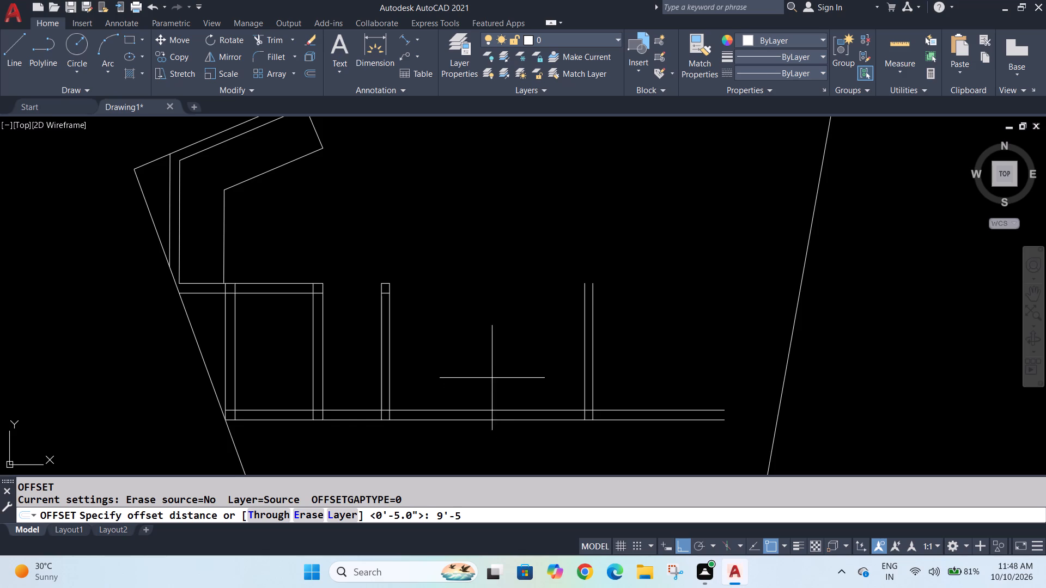
key("shift+quotedbl")
key("Return")
left_click(482, 407)
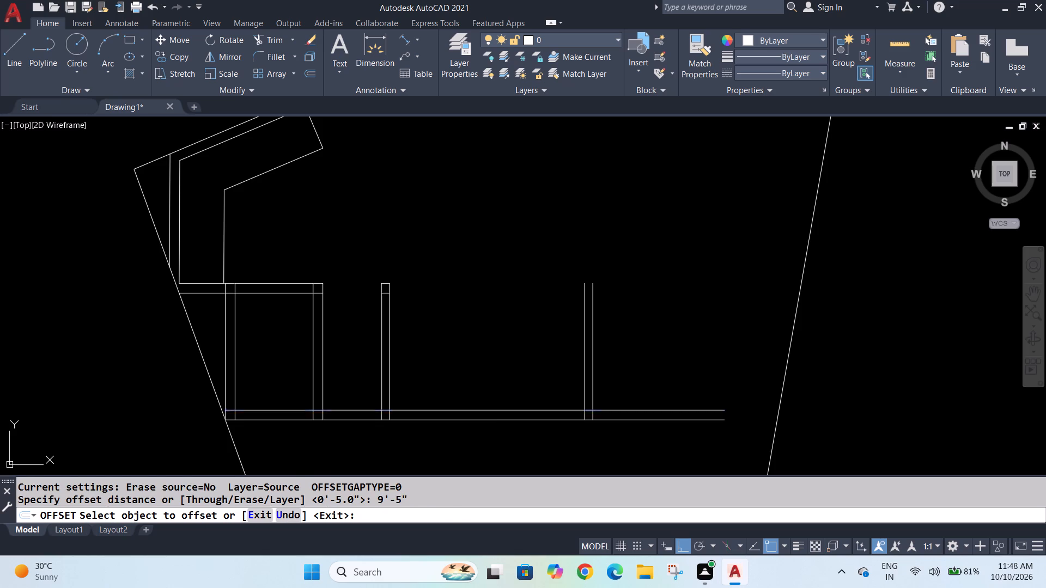
left_click(490, 277)
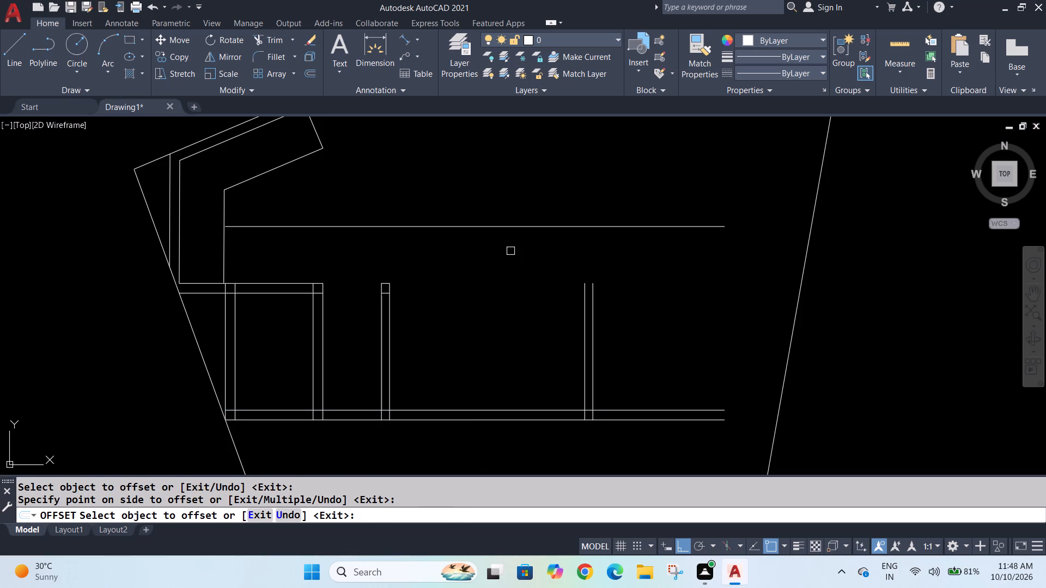
key("Escape")
key("Escape")
Offset the new upper horizontal line 5" upward to form the upper wall above the partitions.
key("o")
key("Return")
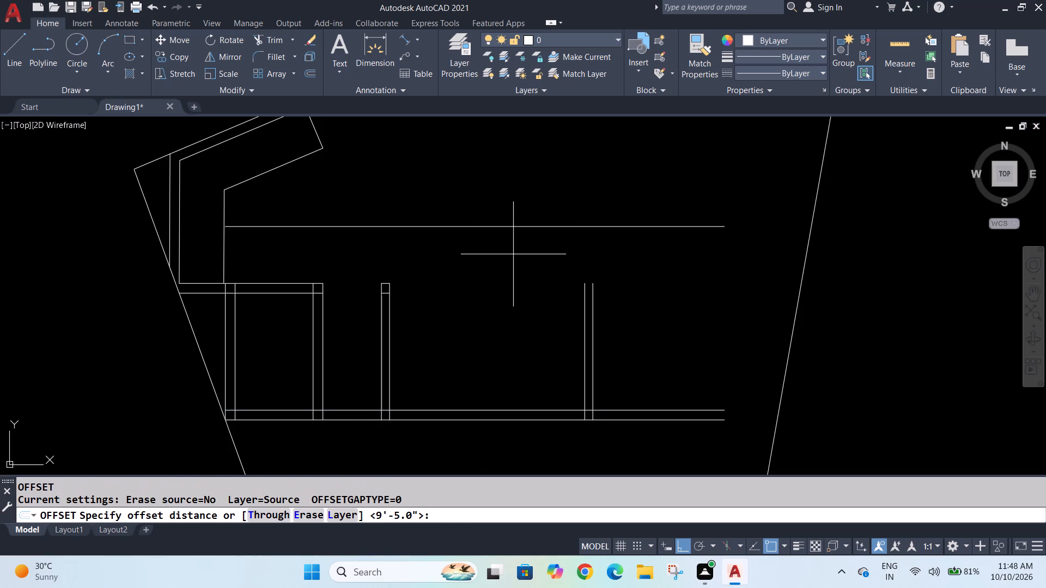
key("5")
key("shift+quotedbl")
key("Return")
left_click(516, 227)
left_click(517, 213)
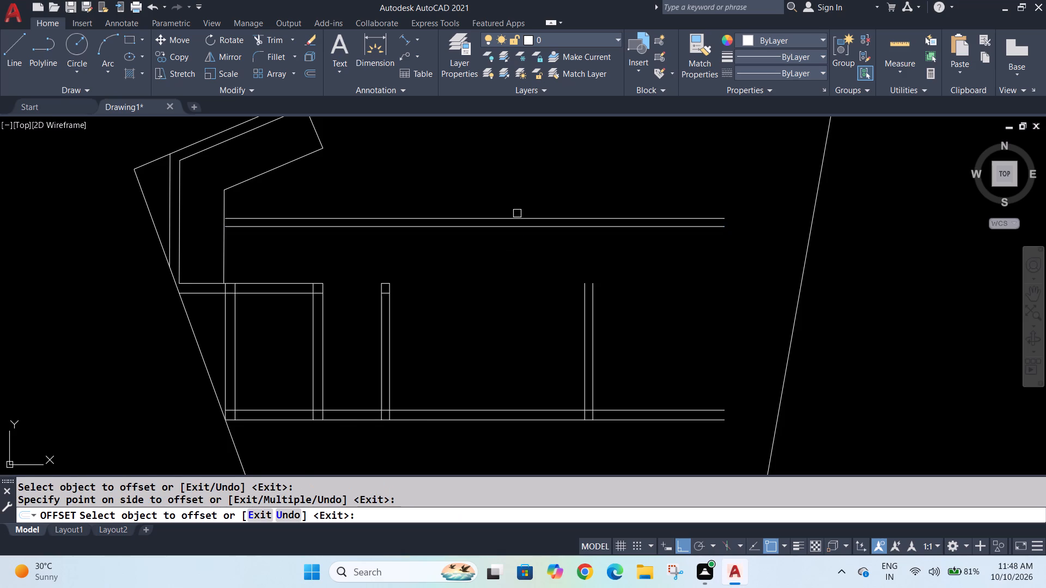
key("Escape")
key("Escape")
key("Escape")
key("Escape")
Extend both lines of the fourth and third vertical partitions up to the lower line of the upper horizontal wall.
key("e")
key("x")
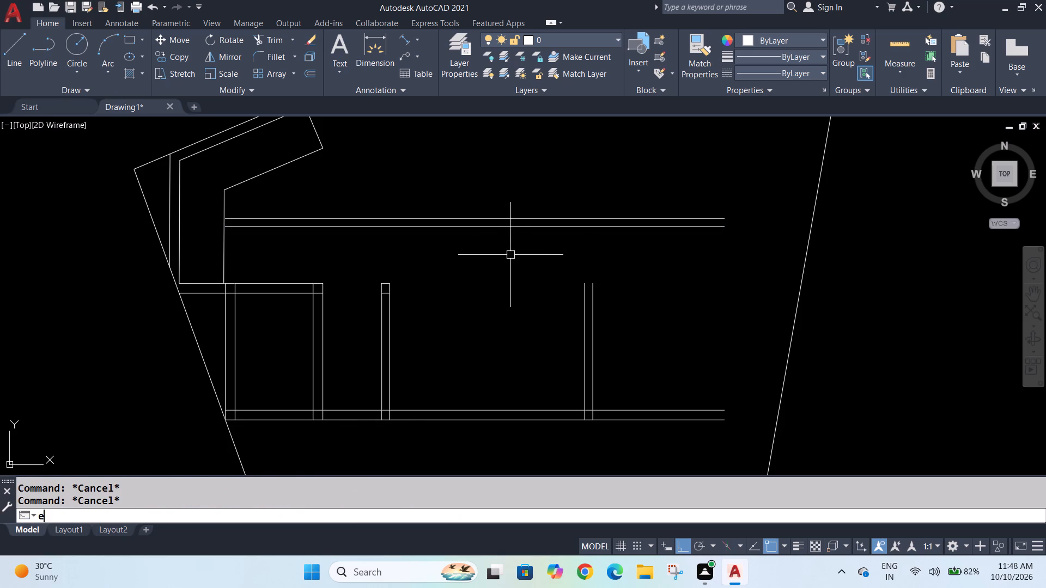
key("Return")
left_click(592, 313)
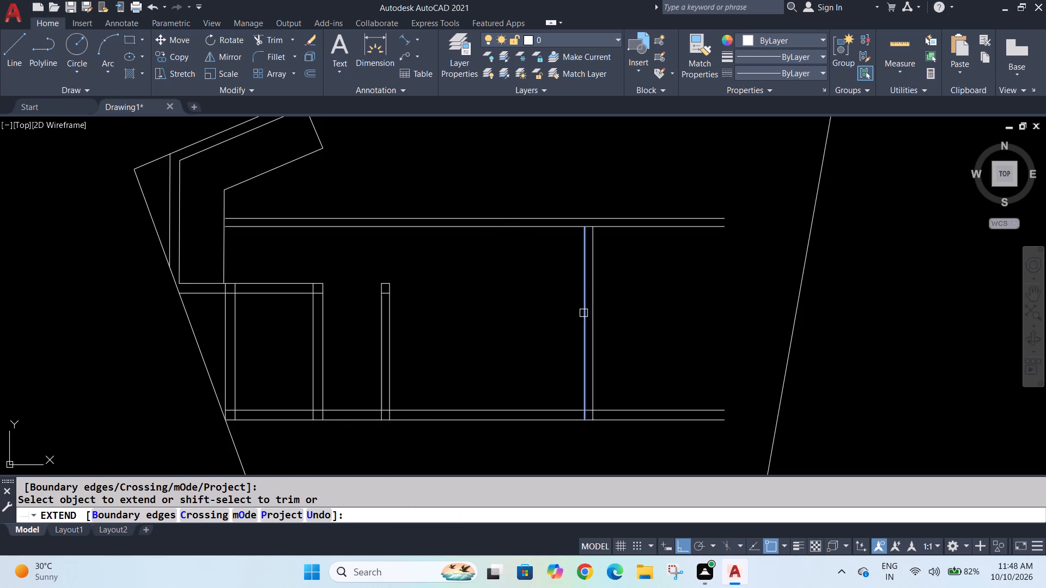
left_click(583, 313)
left_click(383, 304)
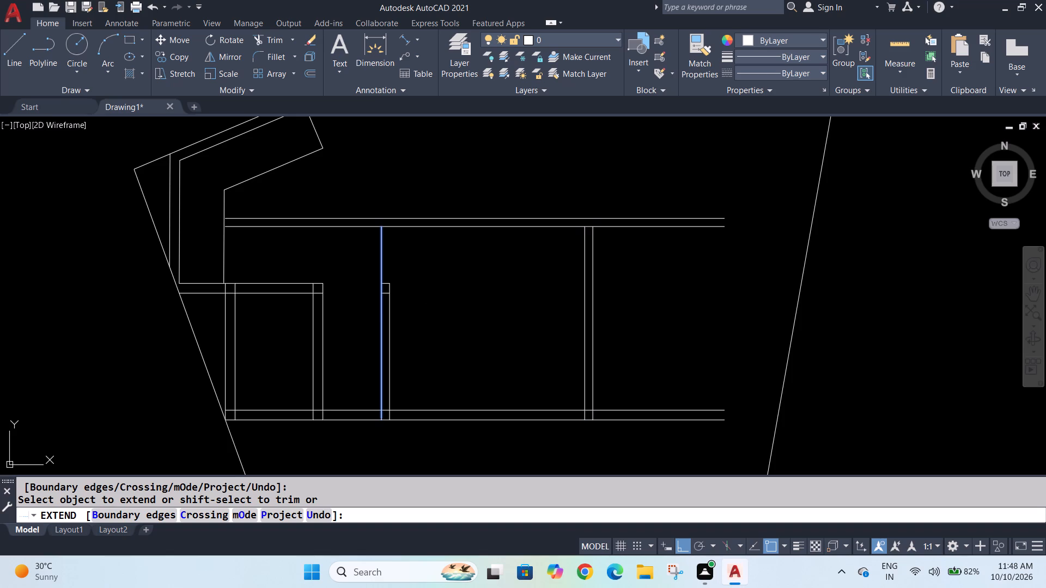
left_click(391, 308)
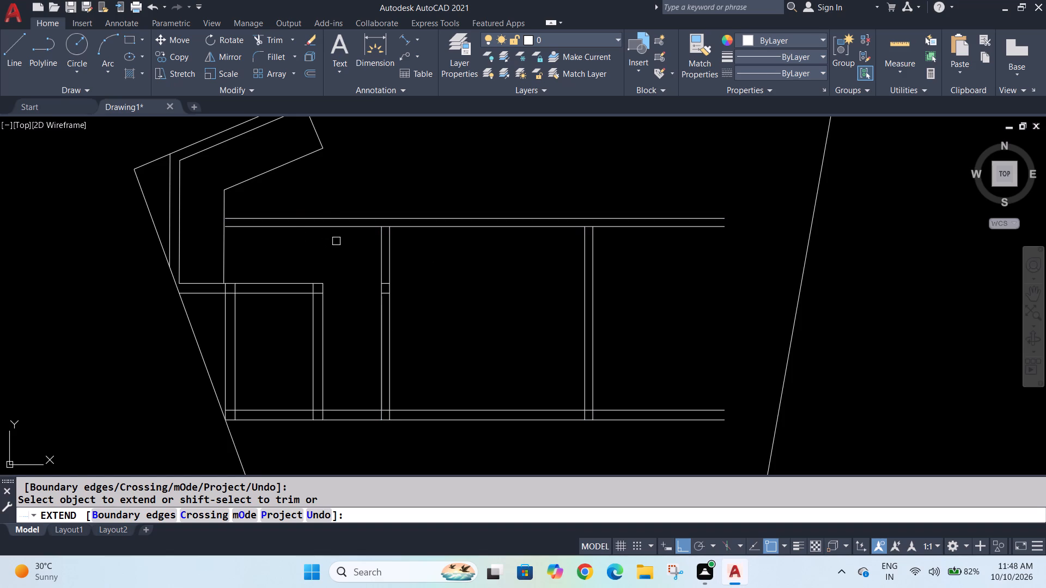
key("Escape")
key("Escape")
key("Escape")
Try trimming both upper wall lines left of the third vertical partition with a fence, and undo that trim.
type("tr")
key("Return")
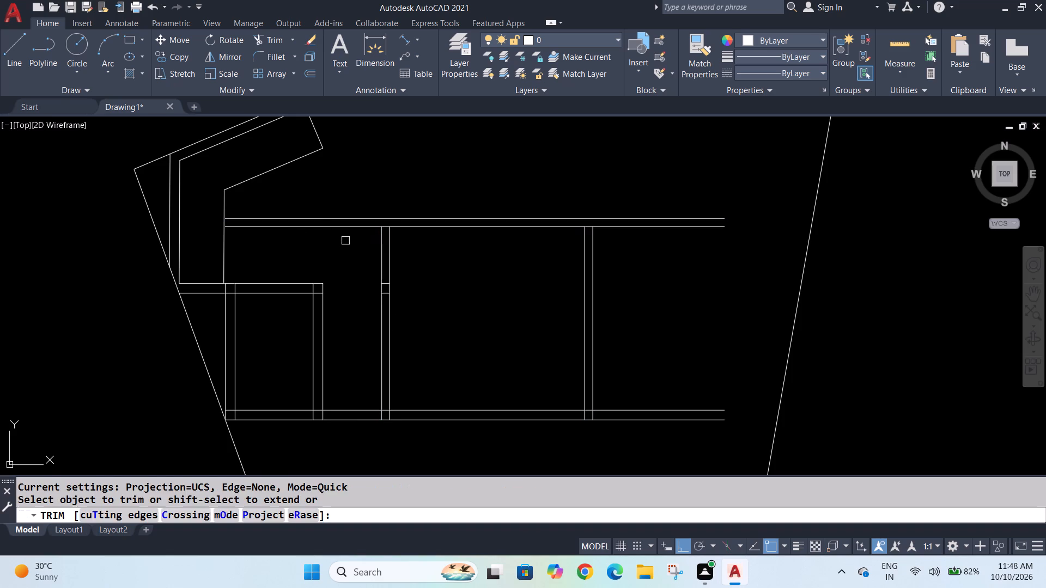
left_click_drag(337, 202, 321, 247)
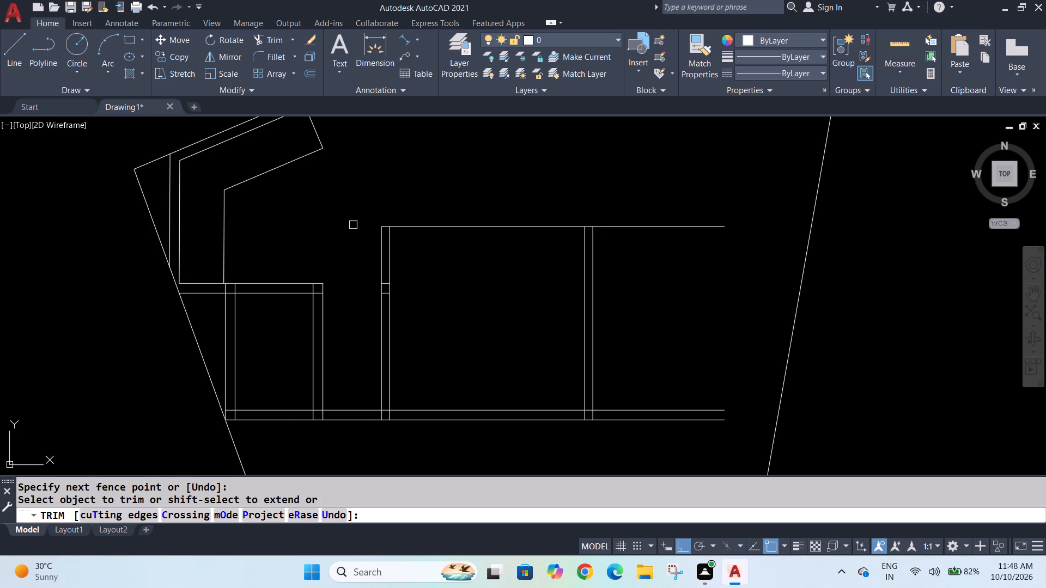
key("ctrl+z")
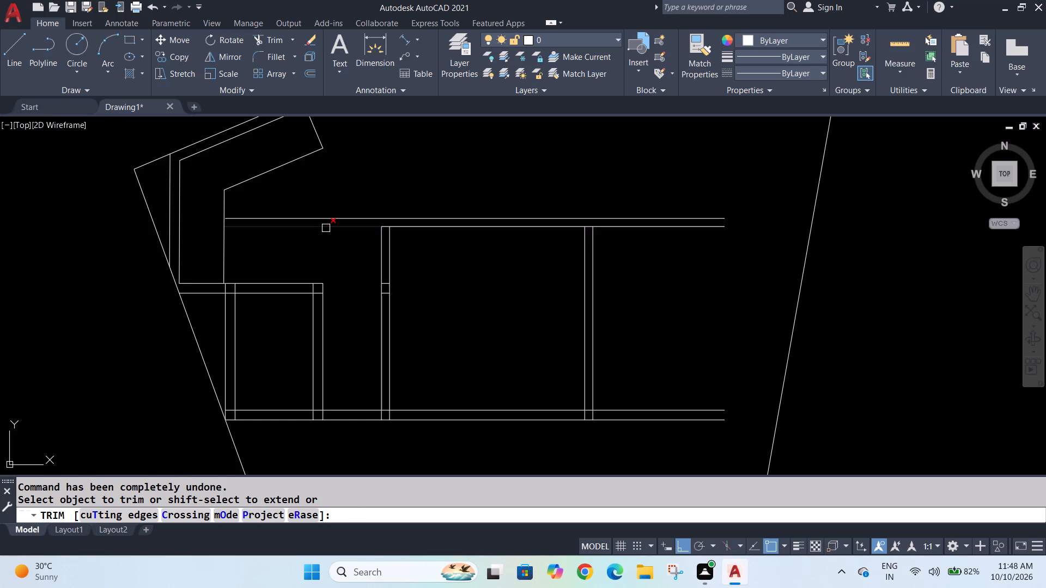
Trim the lower line of the upper horizontal wall back to the third vertical partition's left line.
left_click(326, 228)
key("Escape")
key("Escape")
key("Escape")
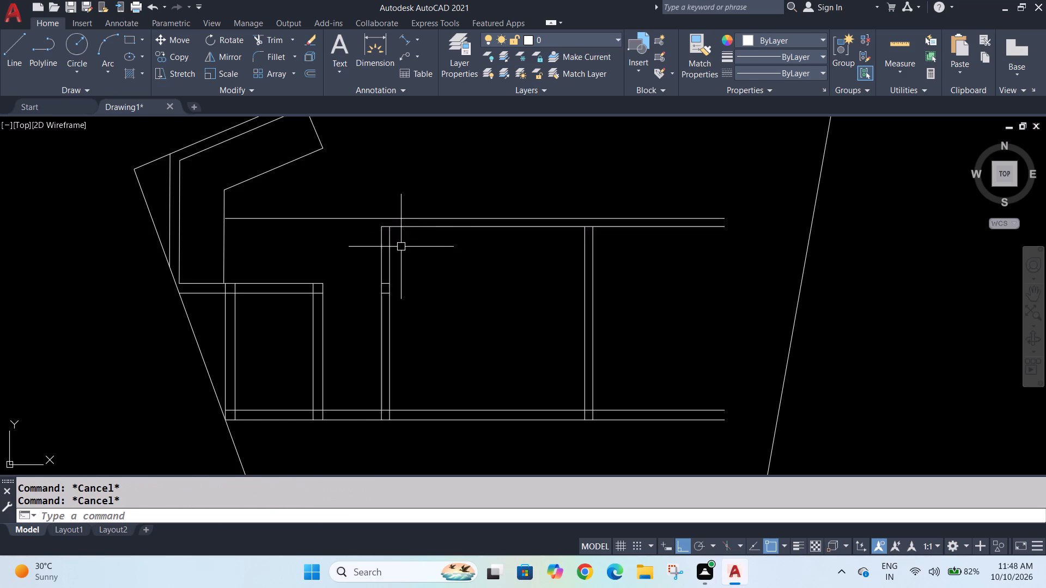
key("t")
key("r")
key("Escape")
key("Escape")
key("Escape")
Extend both lines of the third vertical partition up to the upper line of the upper horizontal wall.
type("ex")
key("Return")
scroll(364, 239, "up", 1)
left_click(393, 238)
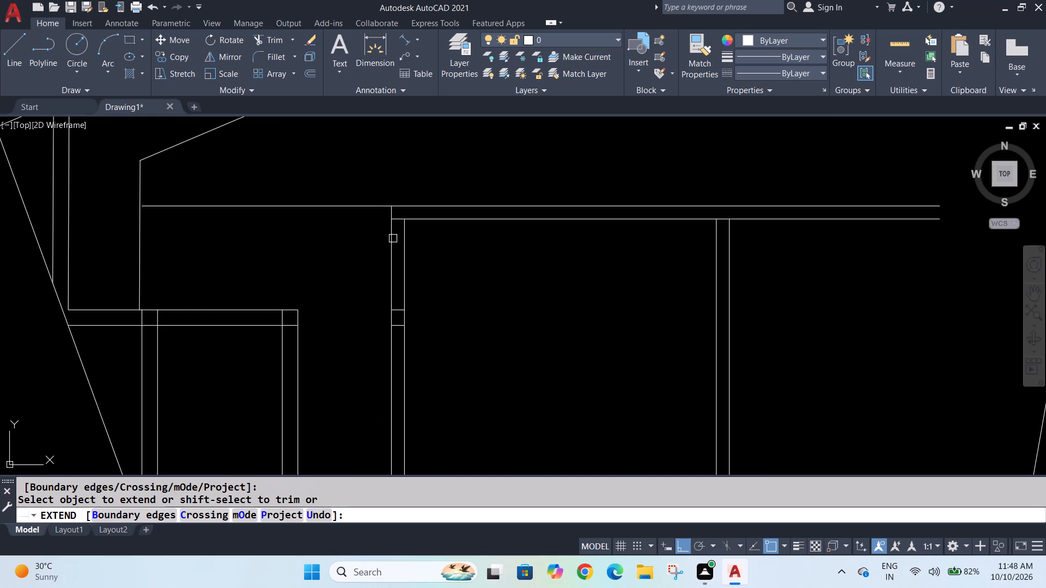
key("Escape")
left_click(402, 233)
key("Escape")
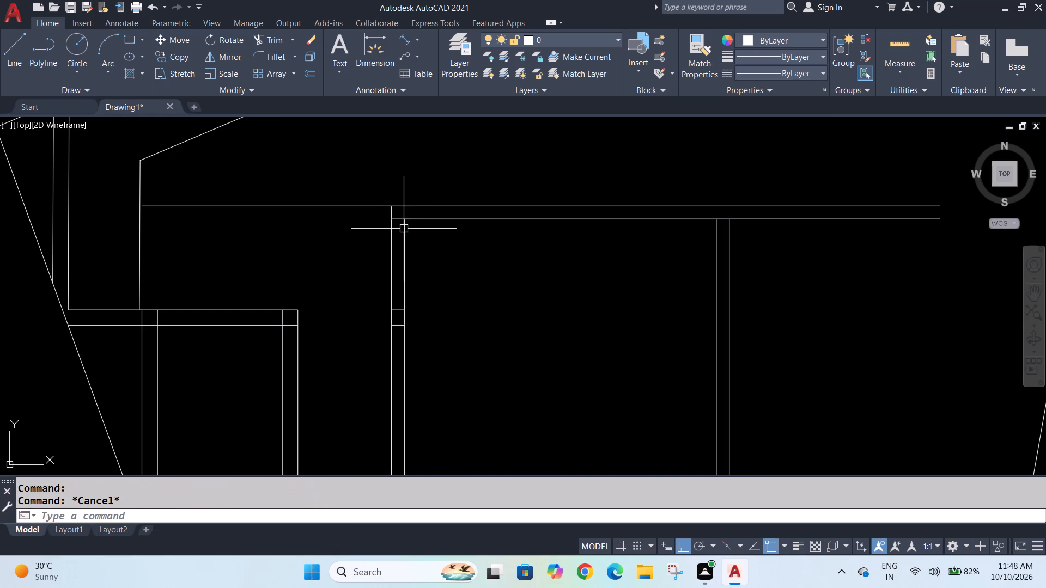
key("Escape")
key("Escape")
key("e")
key("x")
key("Return")
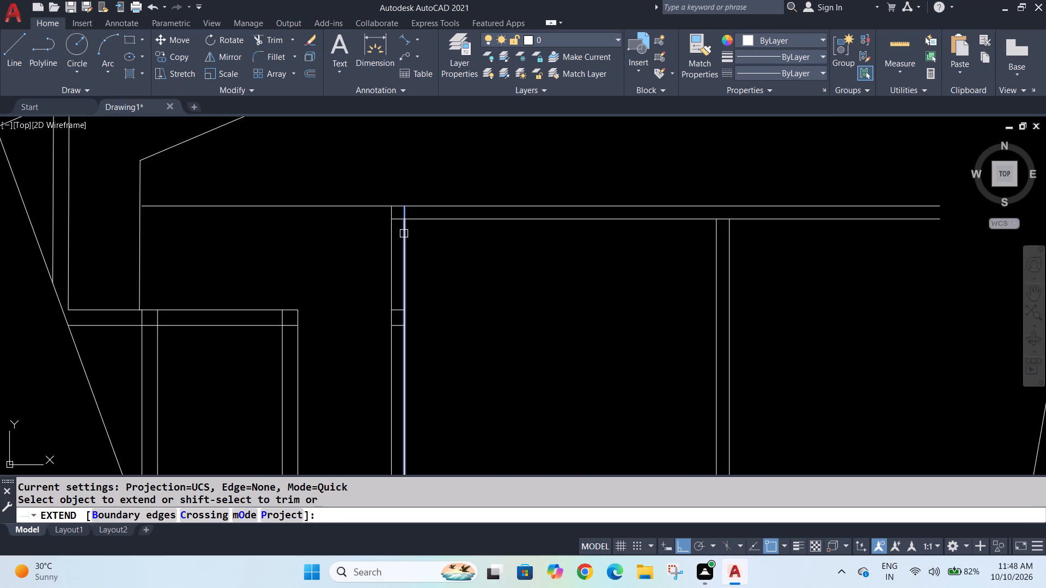
left_click(404, 234)
key("Escape")
key("Escape")
key("Escape")
Trim the upper line of the upper horizontal wall left of the third vertical partition to close the corner.
type("tr")
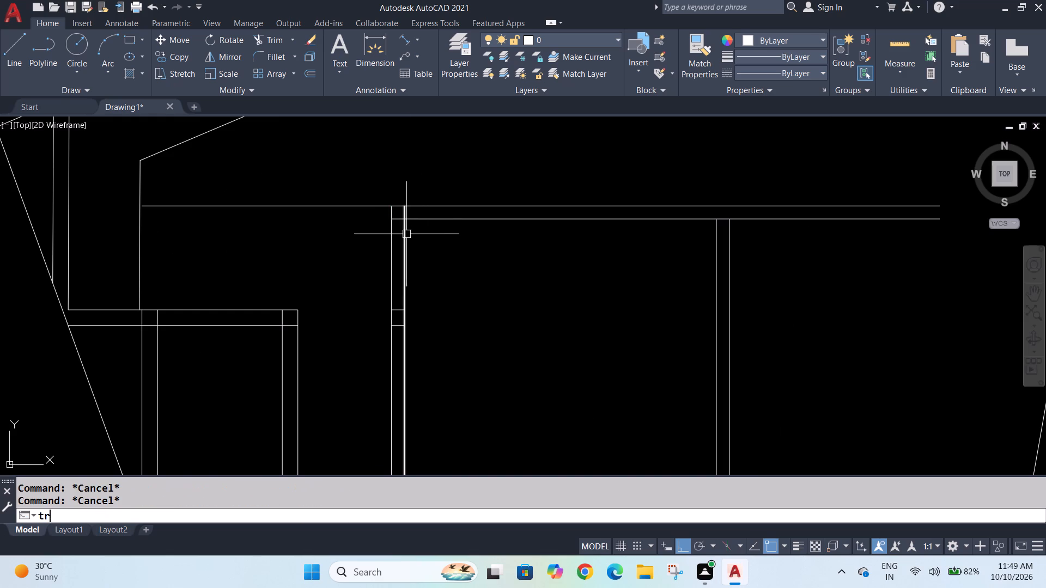
key("Return")
left_click(325, 206)
key("Escape")
key("Escape")
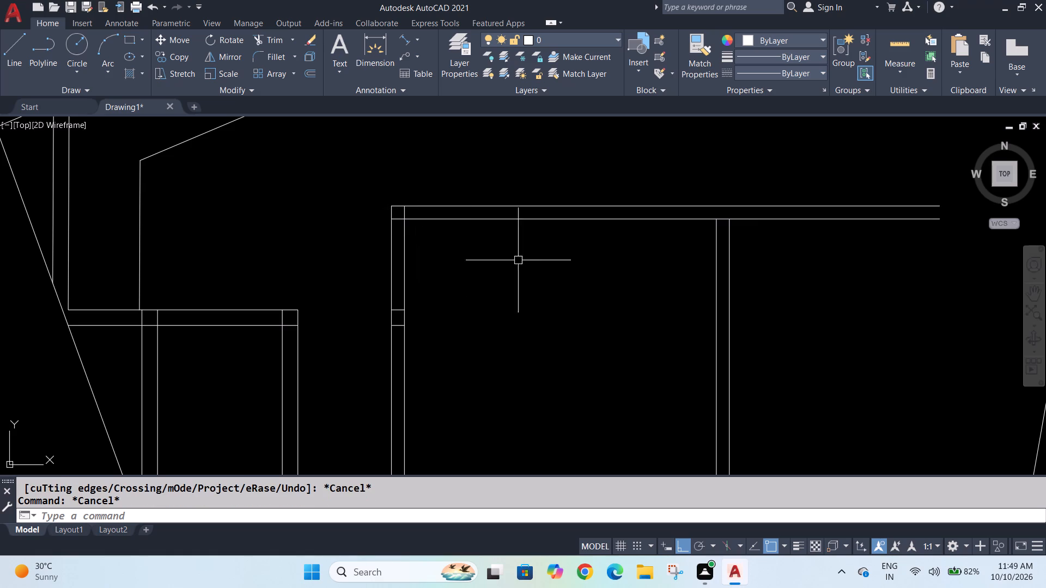
key("Escape")
key("Escape")
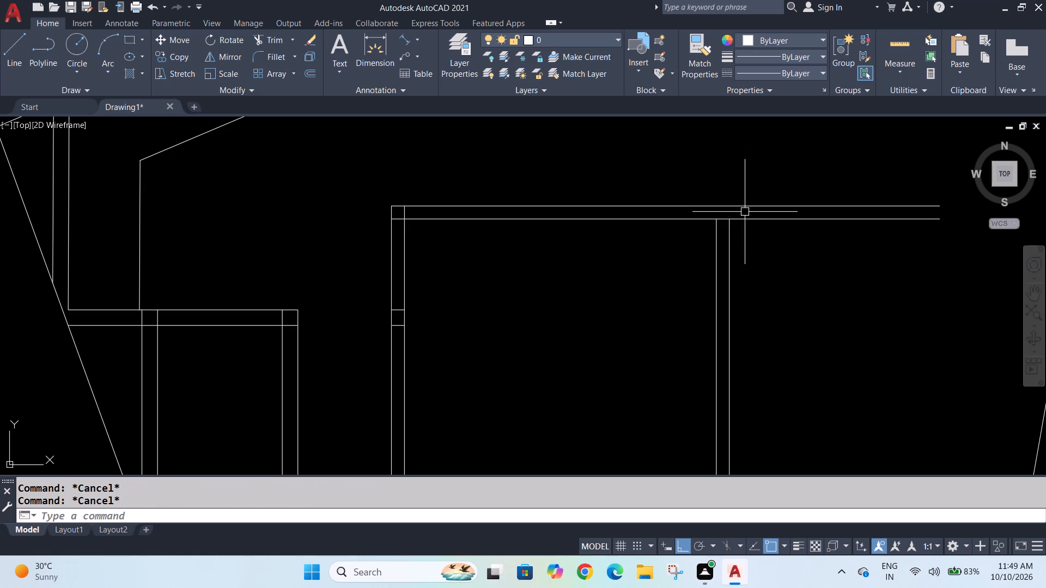
key("Escape")
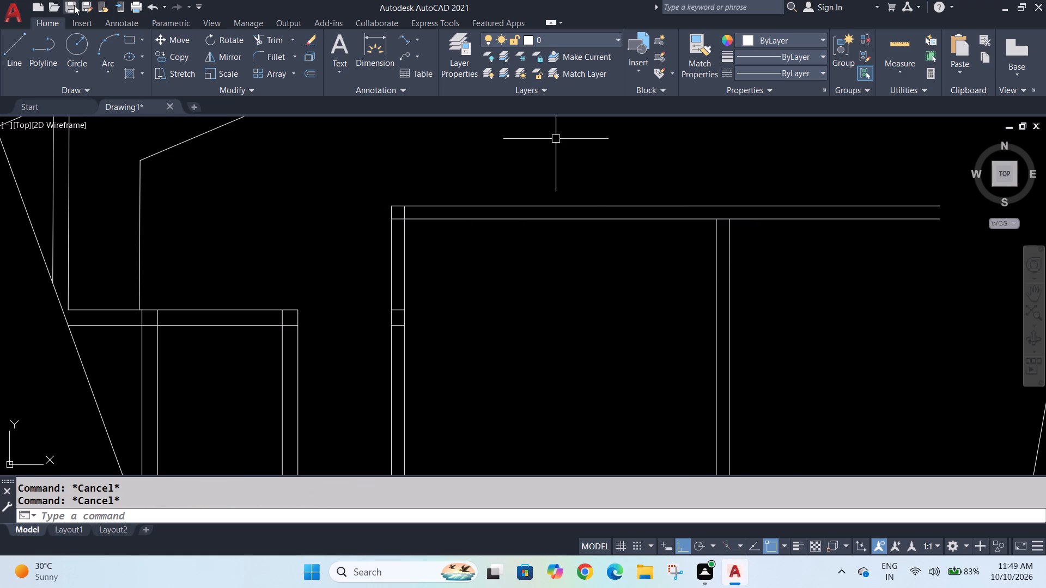
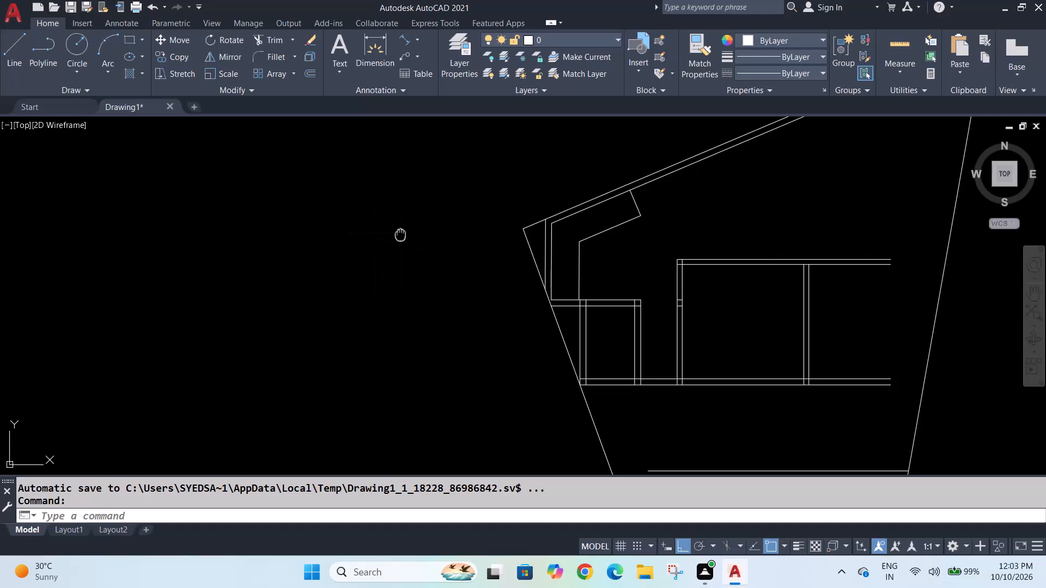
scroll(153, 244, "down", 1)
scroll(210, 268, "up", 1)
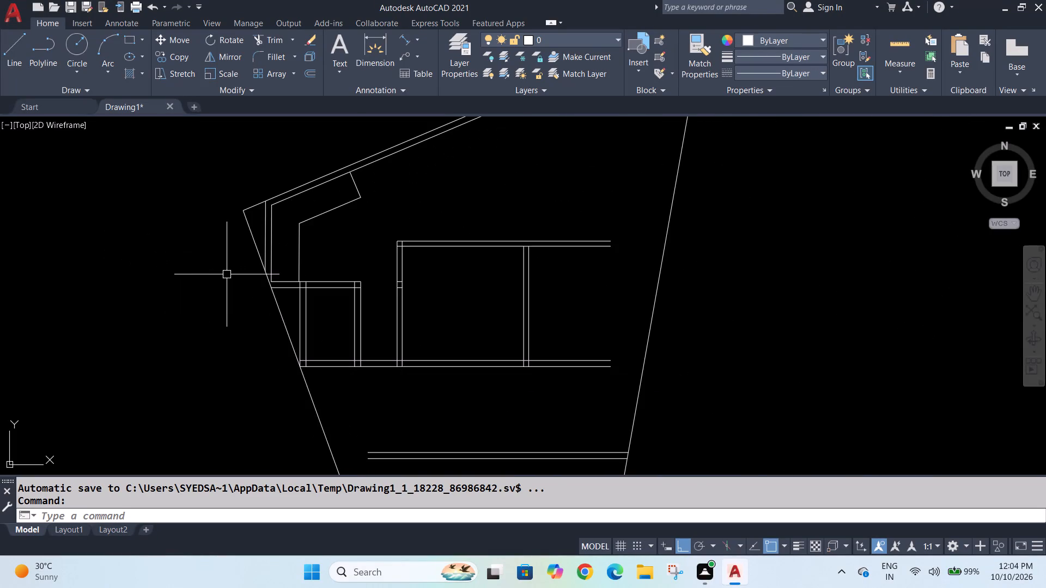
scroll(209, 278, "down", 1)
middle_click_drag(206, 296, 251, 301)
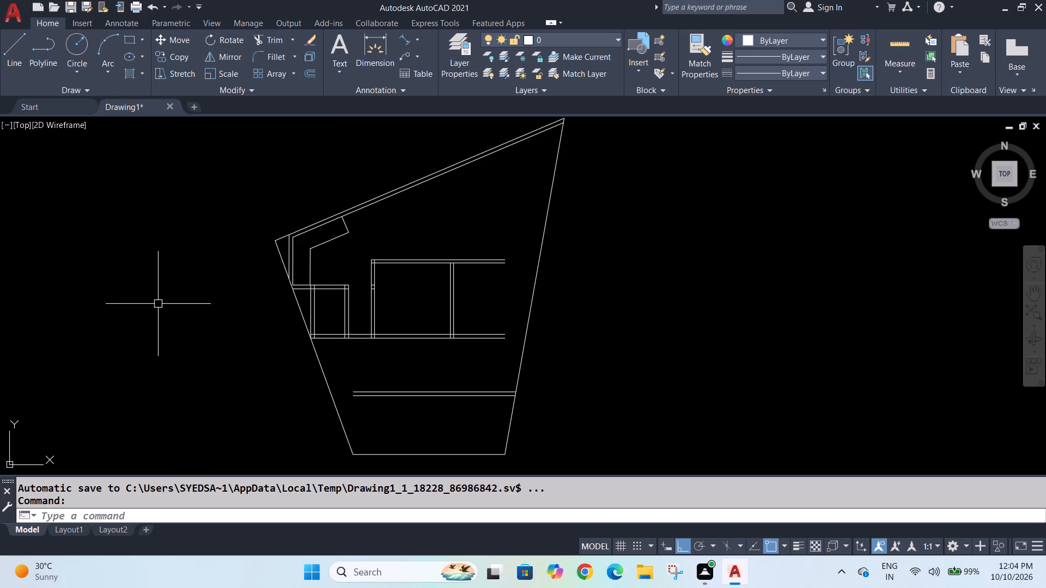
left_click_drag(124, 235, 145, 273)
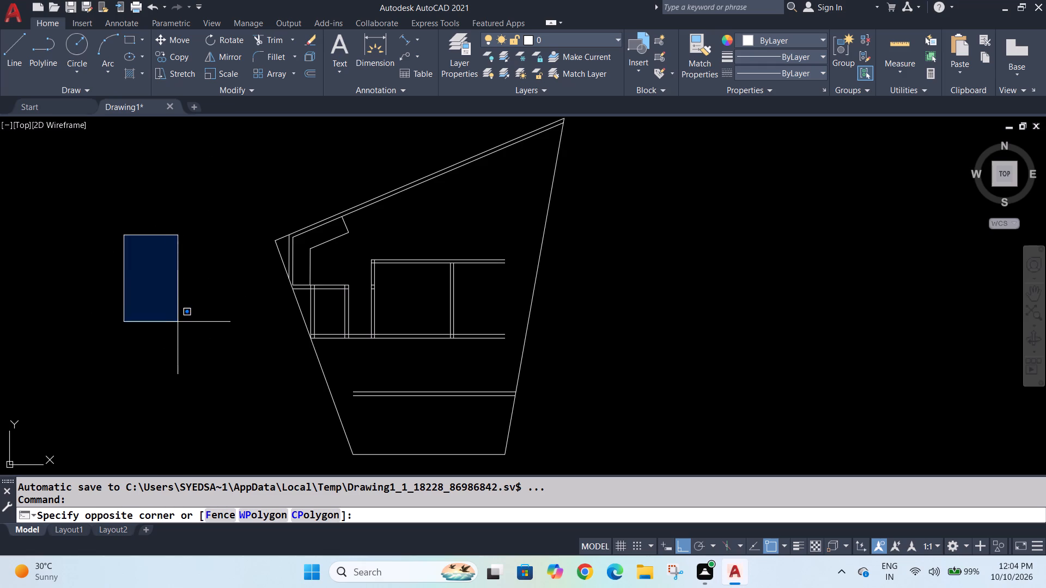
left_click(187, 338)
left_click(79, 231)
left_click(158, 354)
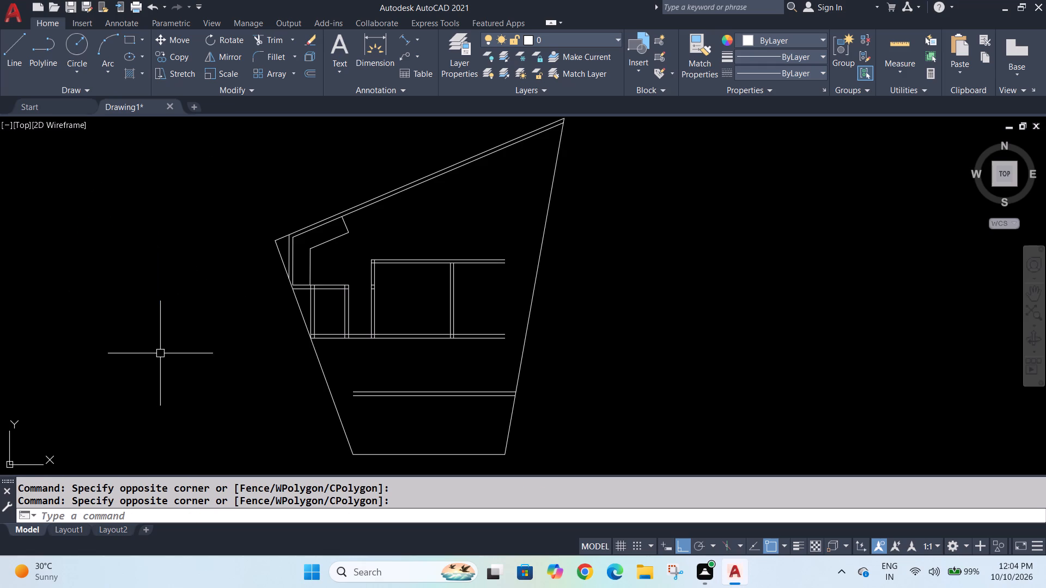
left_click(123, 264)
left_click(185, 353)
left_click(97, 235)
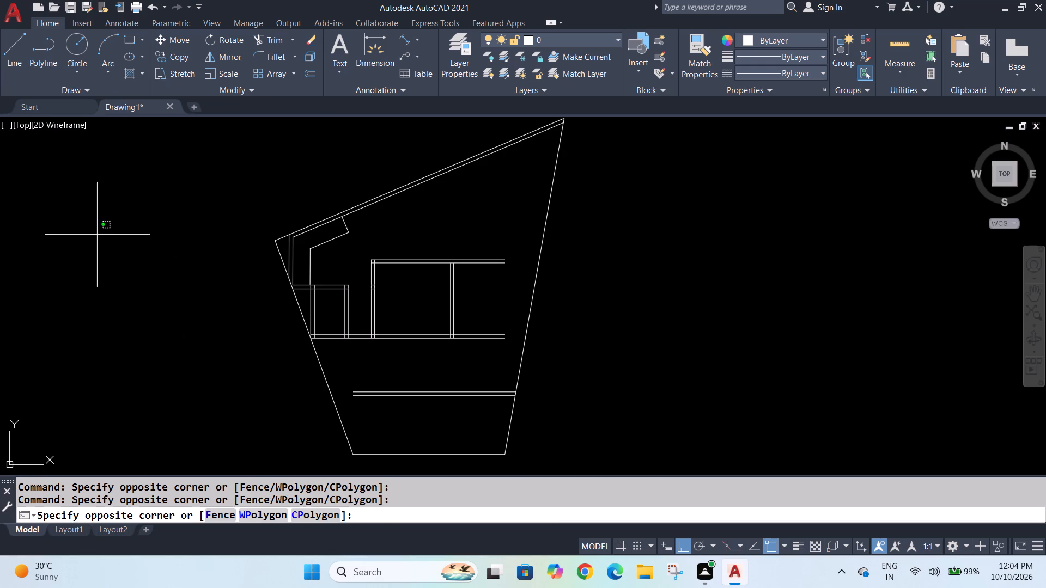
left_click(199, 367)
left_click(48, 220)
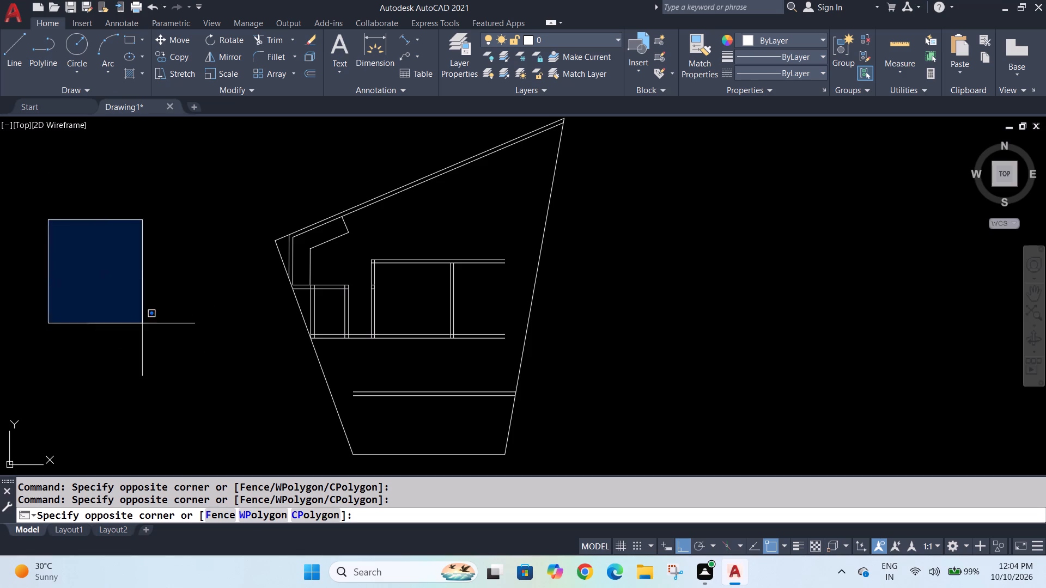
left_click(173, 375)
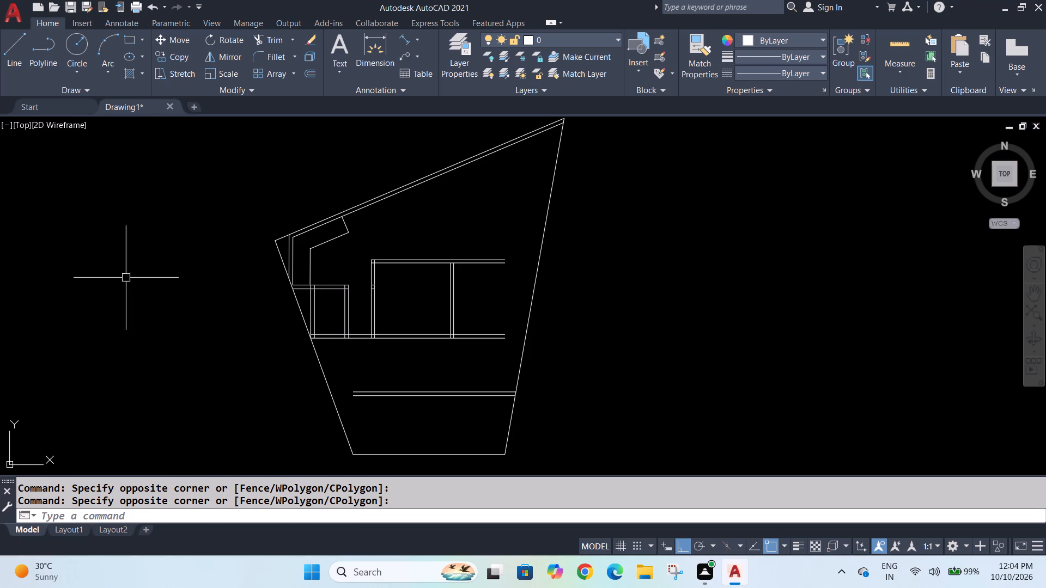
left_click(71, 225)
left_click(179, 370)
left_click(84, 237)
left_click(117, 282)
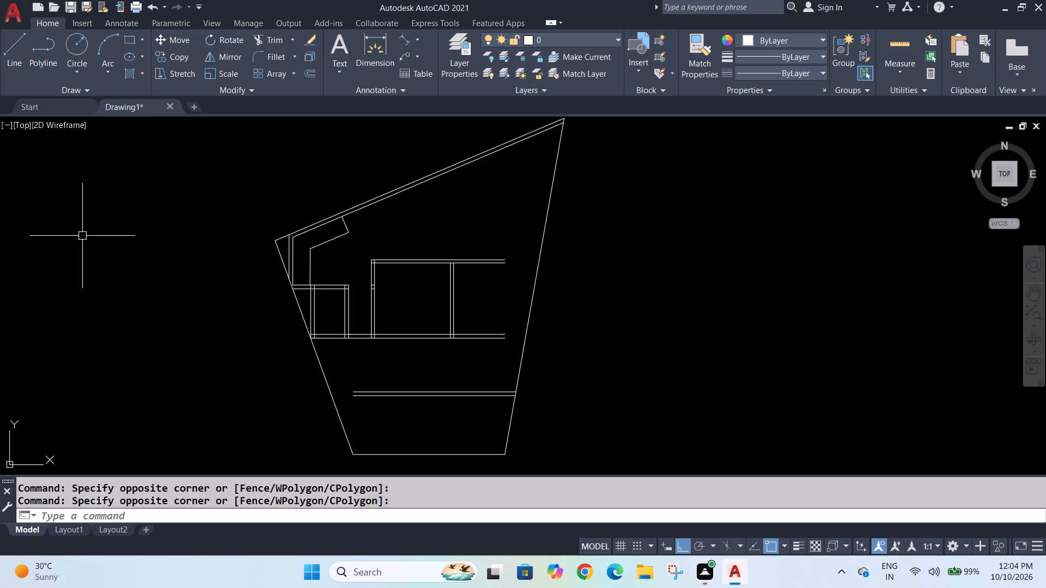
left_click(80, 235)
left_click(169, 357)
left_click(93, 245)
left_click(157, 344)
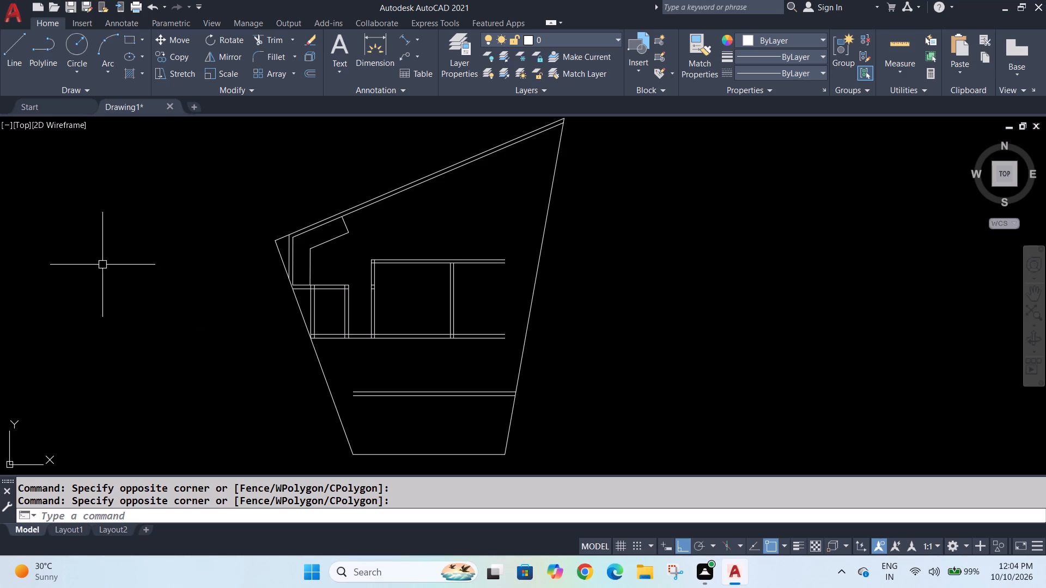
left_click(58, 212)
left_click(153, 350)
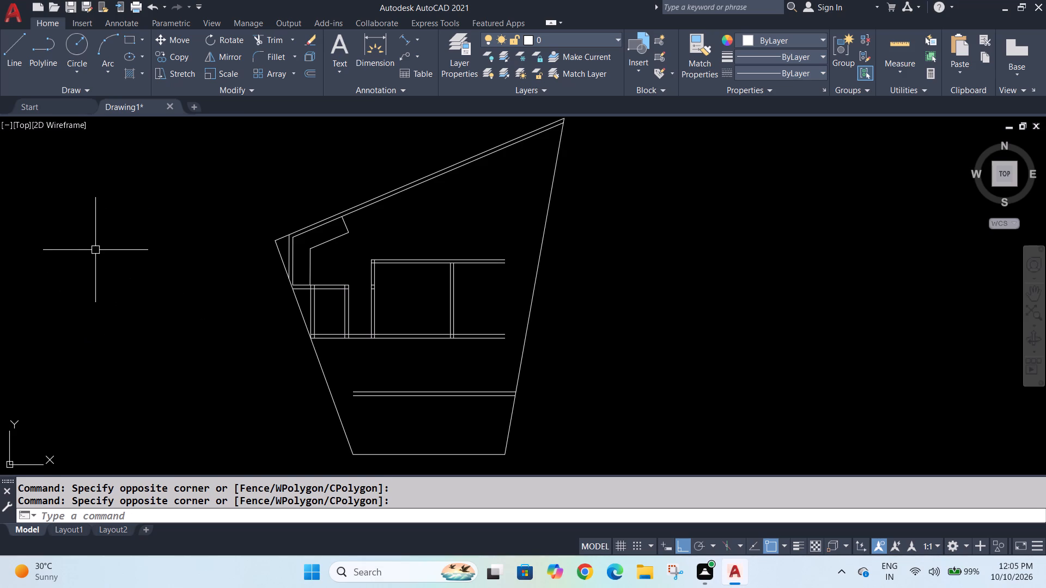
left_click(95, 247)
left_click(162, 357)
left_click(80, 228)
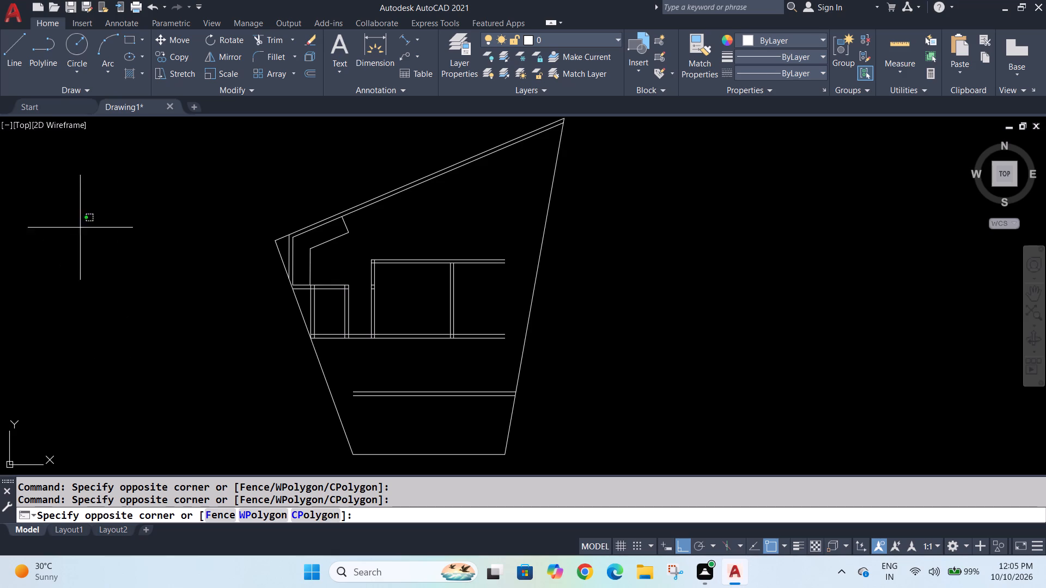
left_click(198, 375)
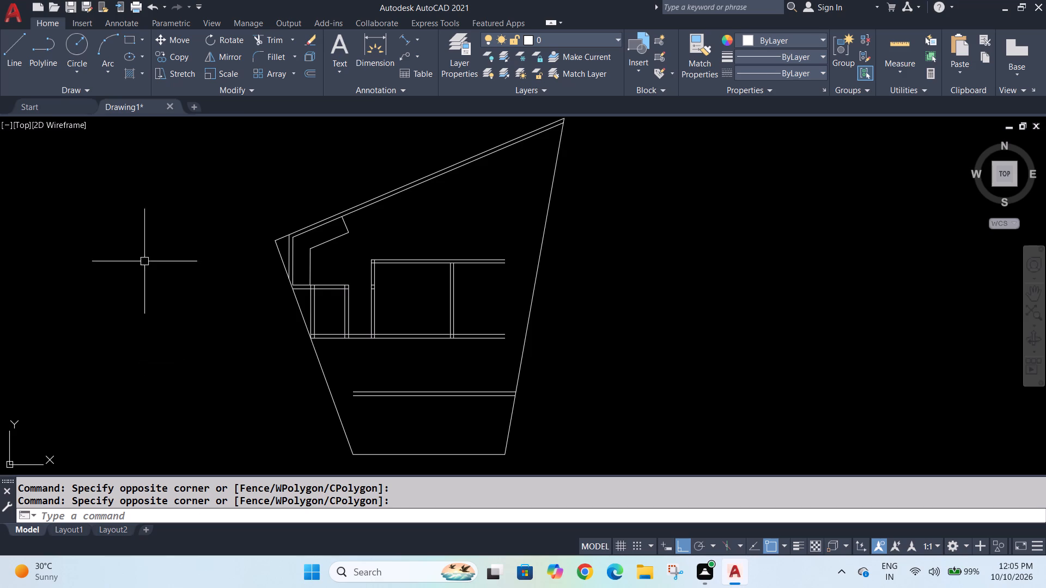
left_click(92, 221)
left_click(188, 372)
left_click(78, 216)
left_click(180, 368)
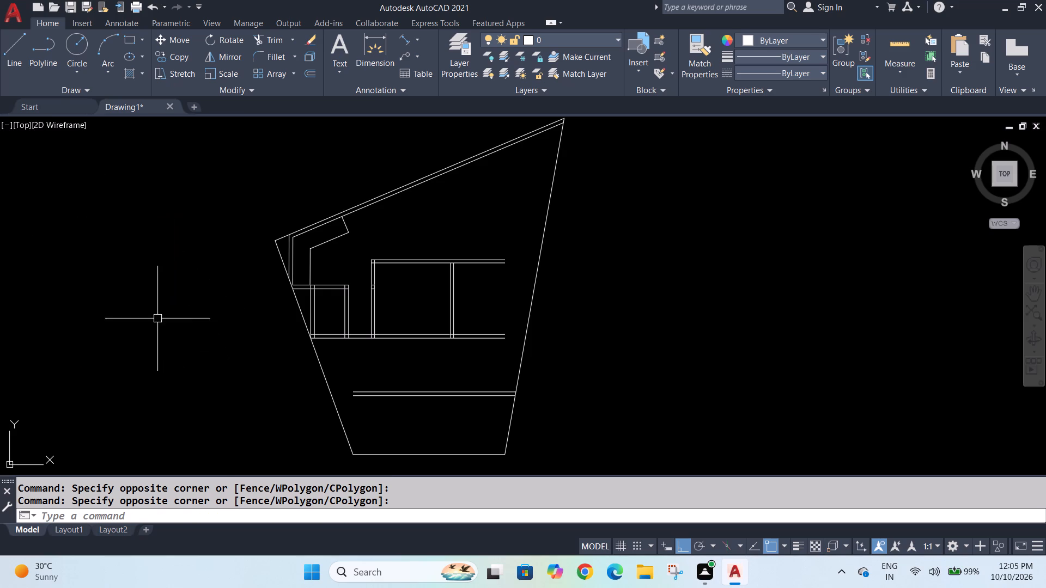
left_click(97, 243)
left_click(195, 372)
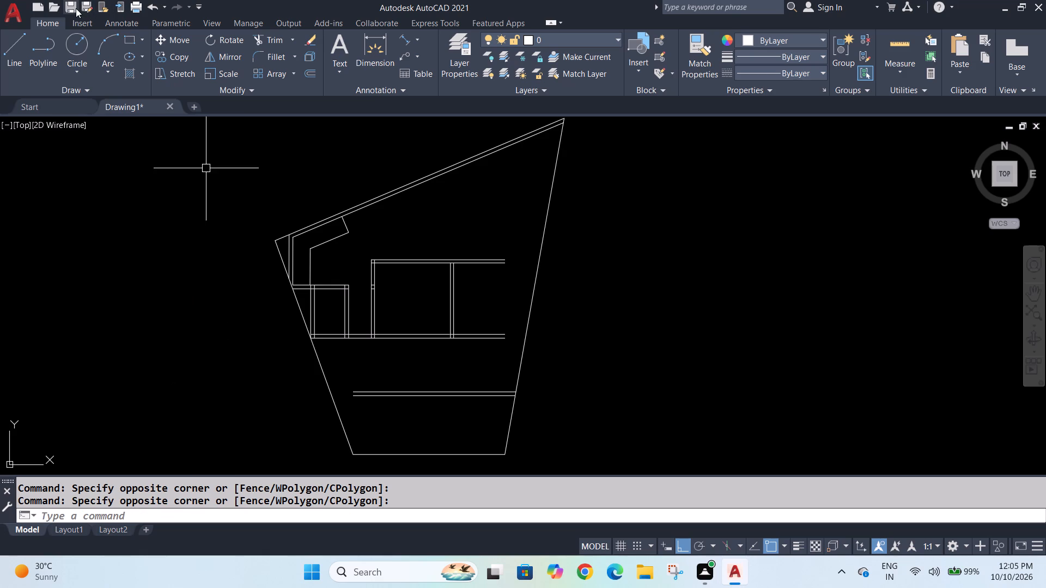
Start saving the drawing and open the SYMBIOSIS folder on the Desktop as the save location.
left_click(76, 8)
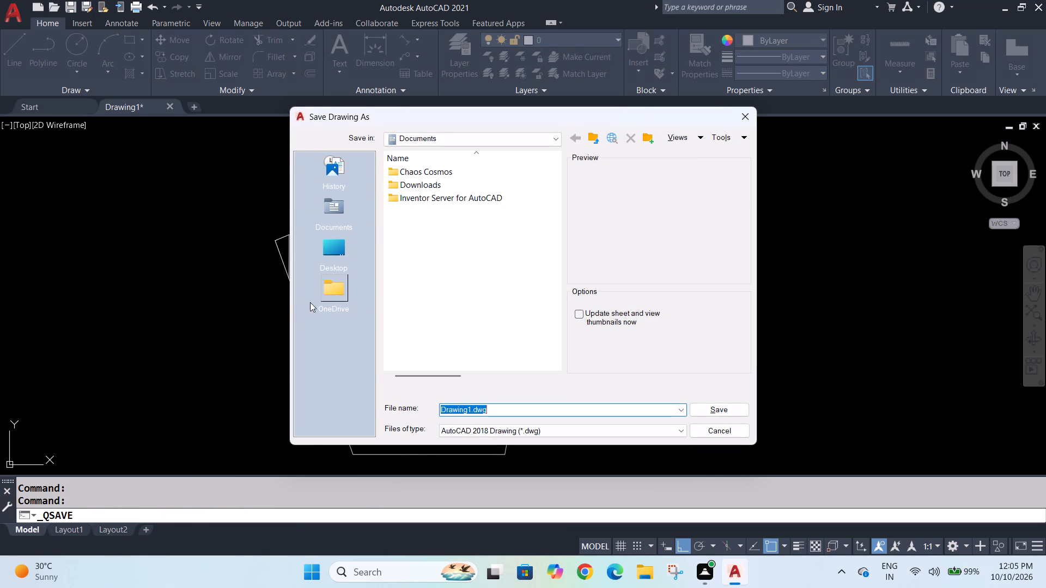
left_click(338, 253)
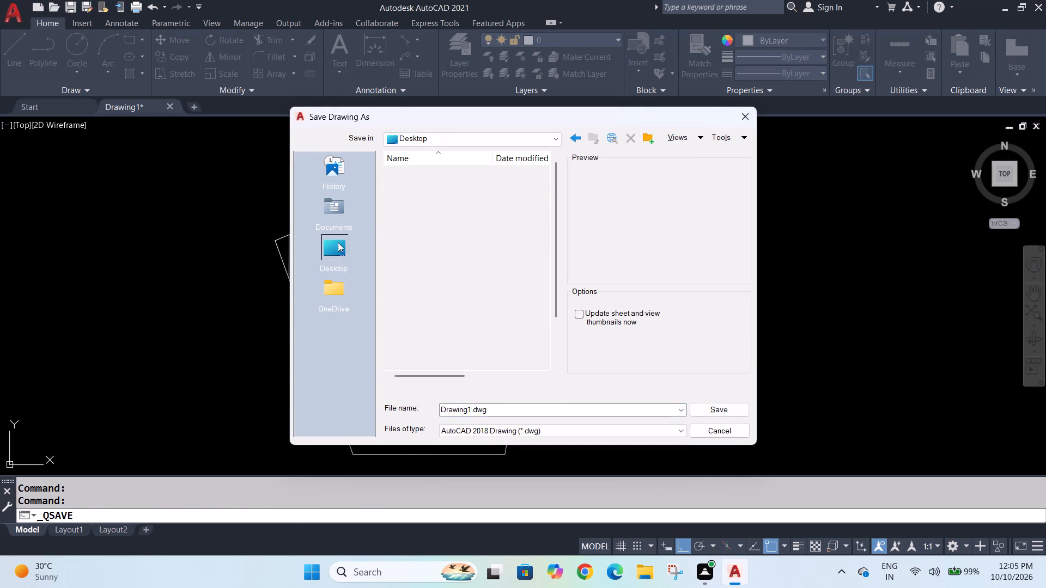
scroll(446, 289, "down", 4)
double_click(428, 348)
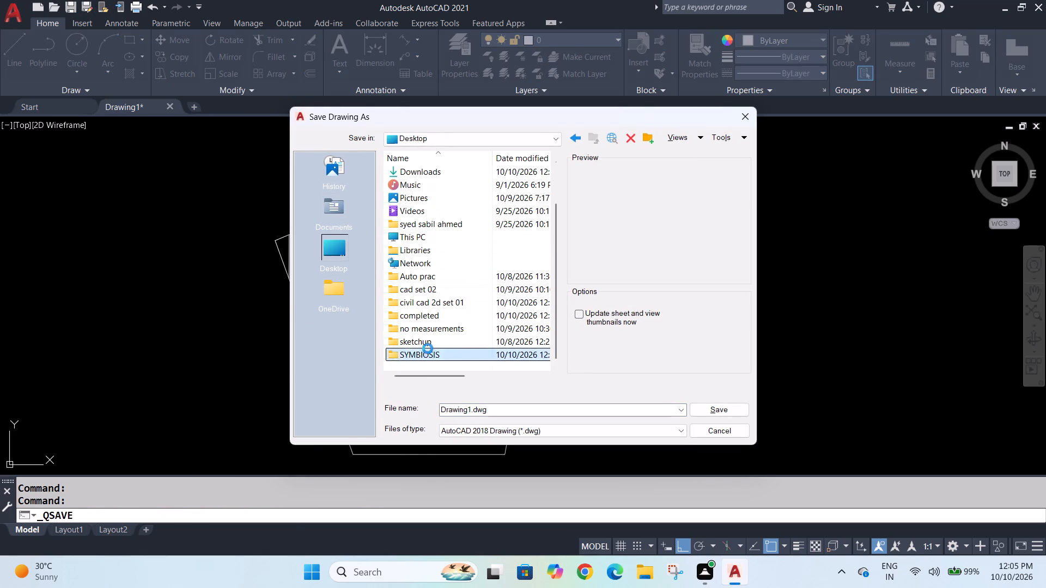
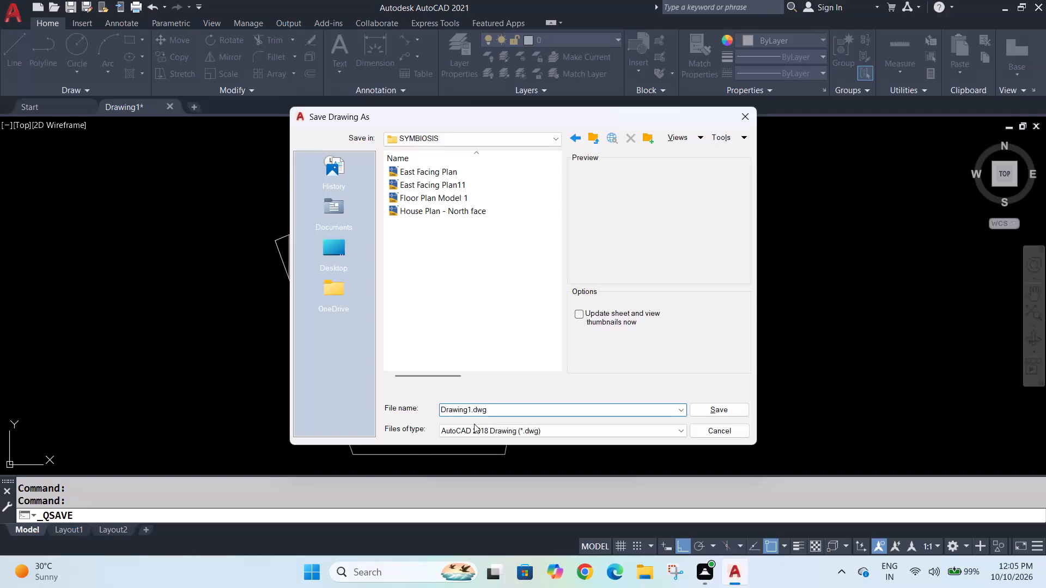
Name the drawing file "ground floor plan" and save it as a DWG in the SYMBIOSIS folder.
key("BackSpace")
key("BackSpace")
key("BackSpace")
key("BackSpace")
key("BackSpace")
key("BackSpace")
key("BackSpace")
key("BackSpace")
key("BackSpace")
type("groum")
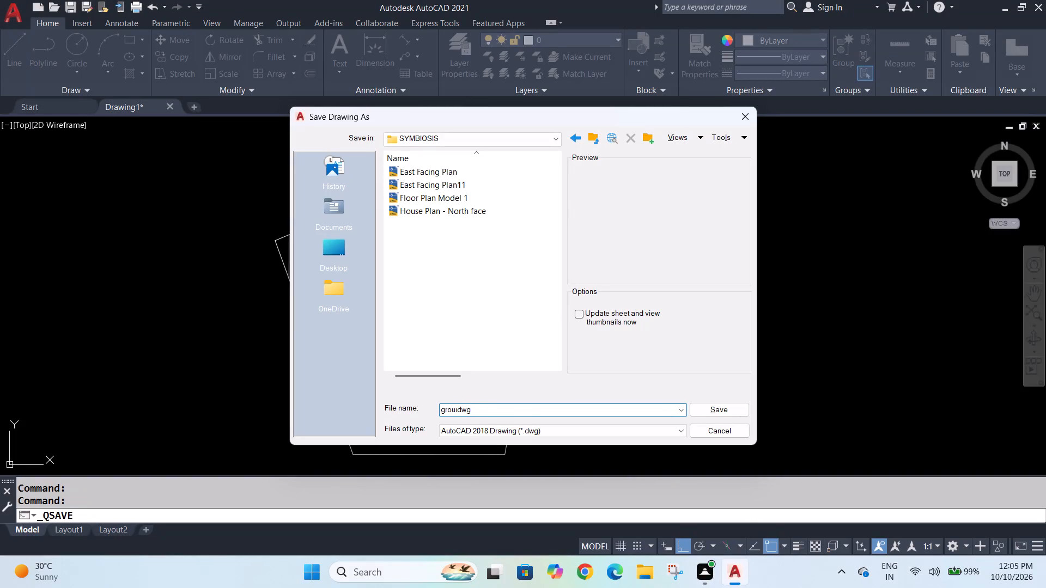
key("BackSpace")
type("nd floor pl")
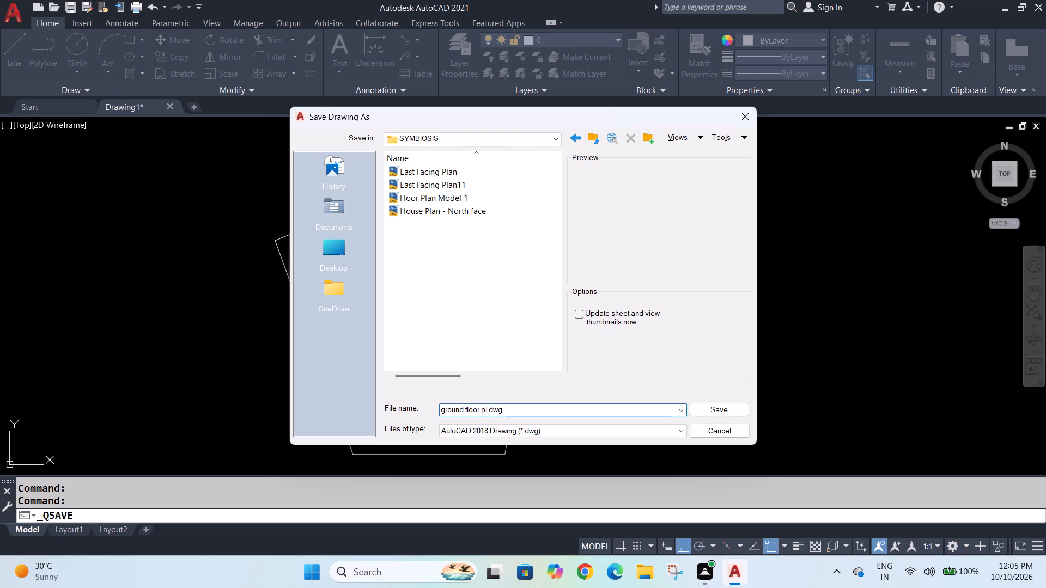
type("an")
left_click(695, 409)
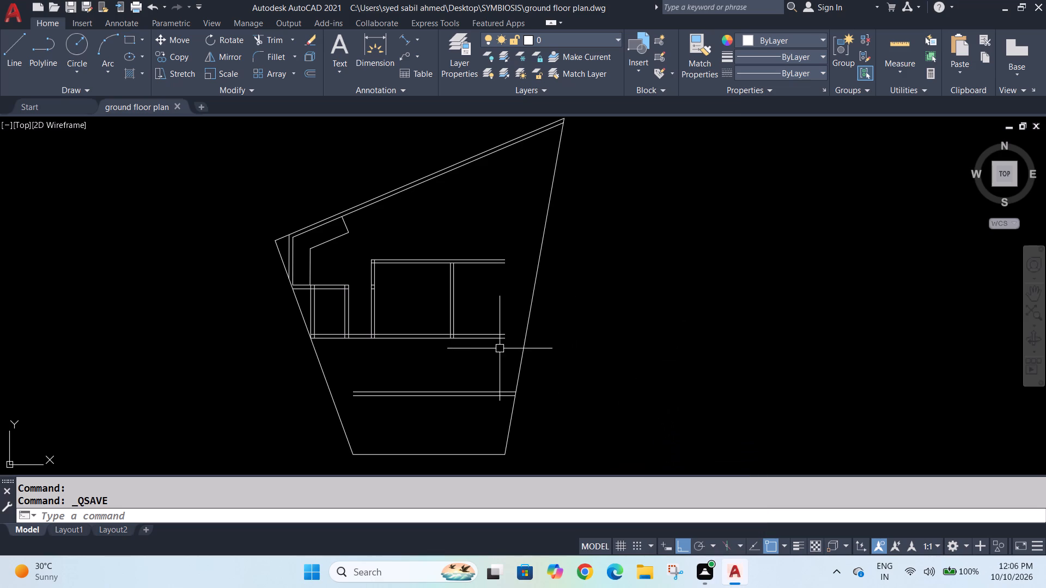
Zoom to the drawing's extents to fit the whole floor plan in view.
type("zx")
key("BackSpace")
key("BackSpace")
key("z")
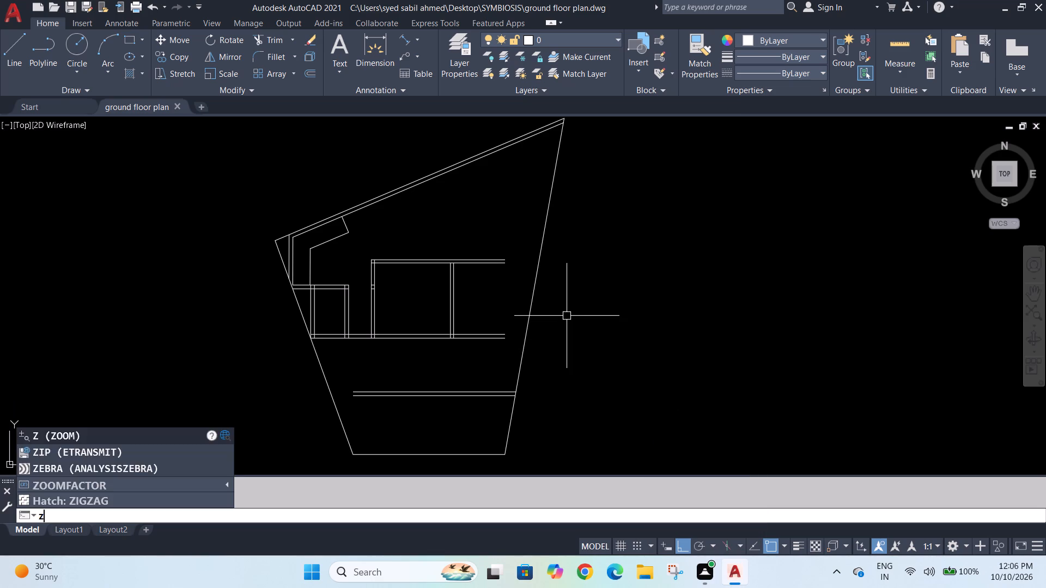
key("Return")
key("e")
key("Return")
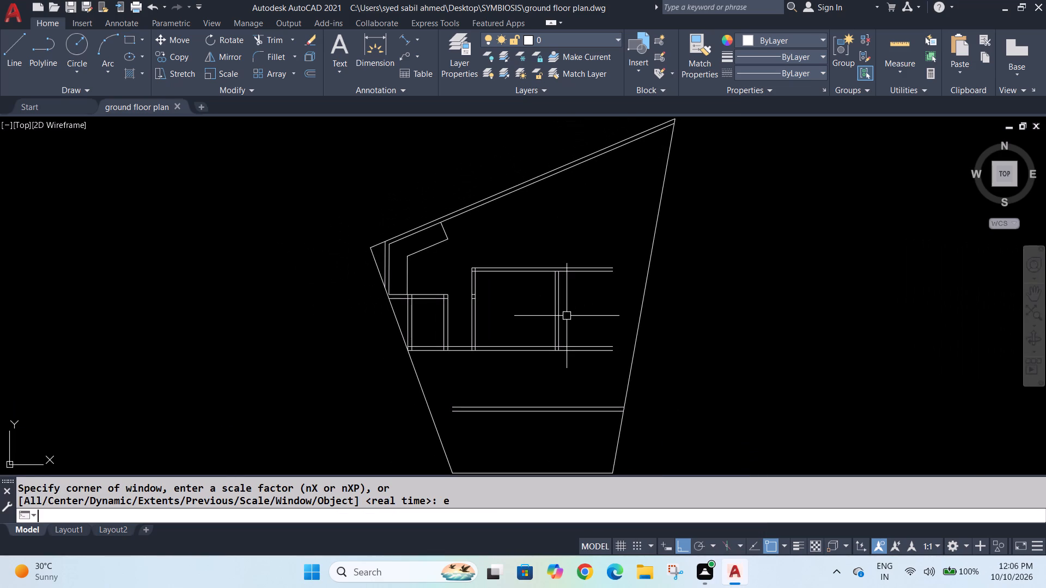
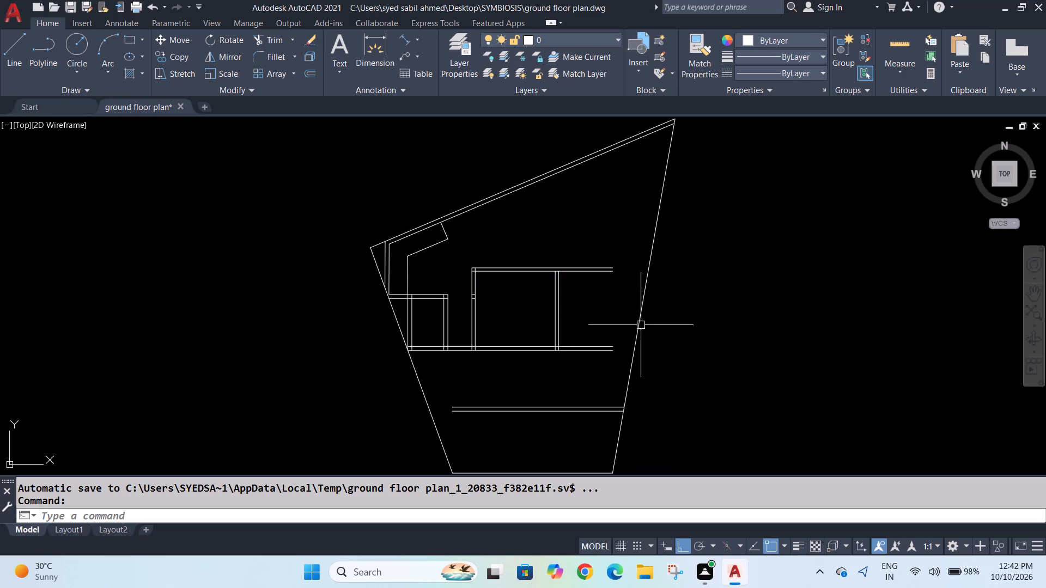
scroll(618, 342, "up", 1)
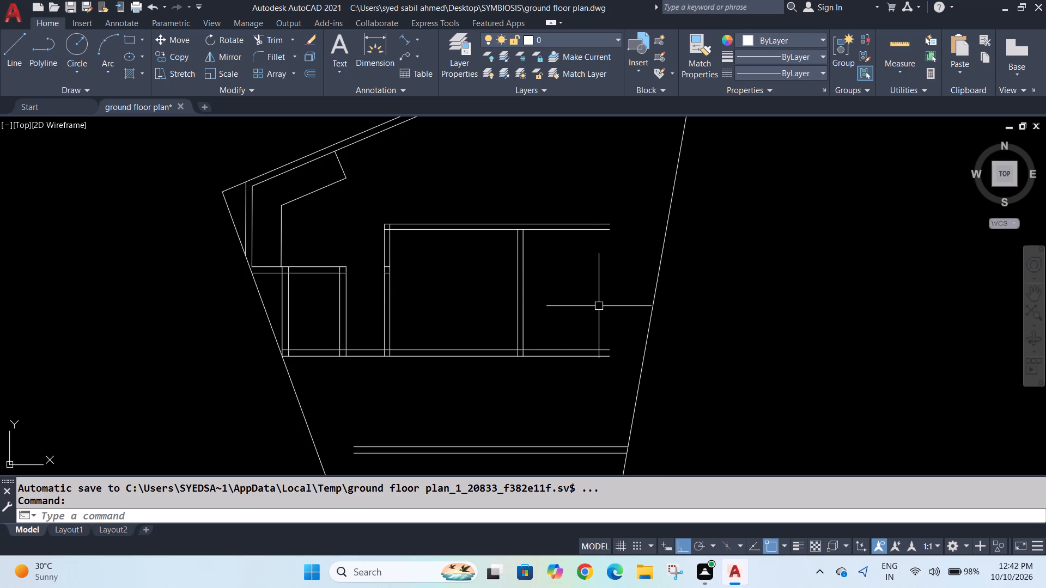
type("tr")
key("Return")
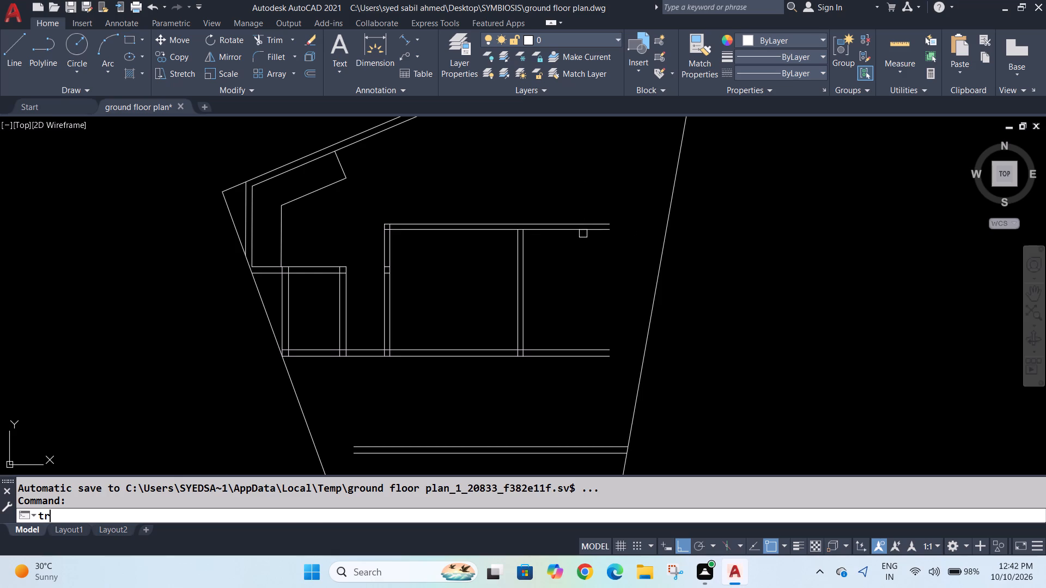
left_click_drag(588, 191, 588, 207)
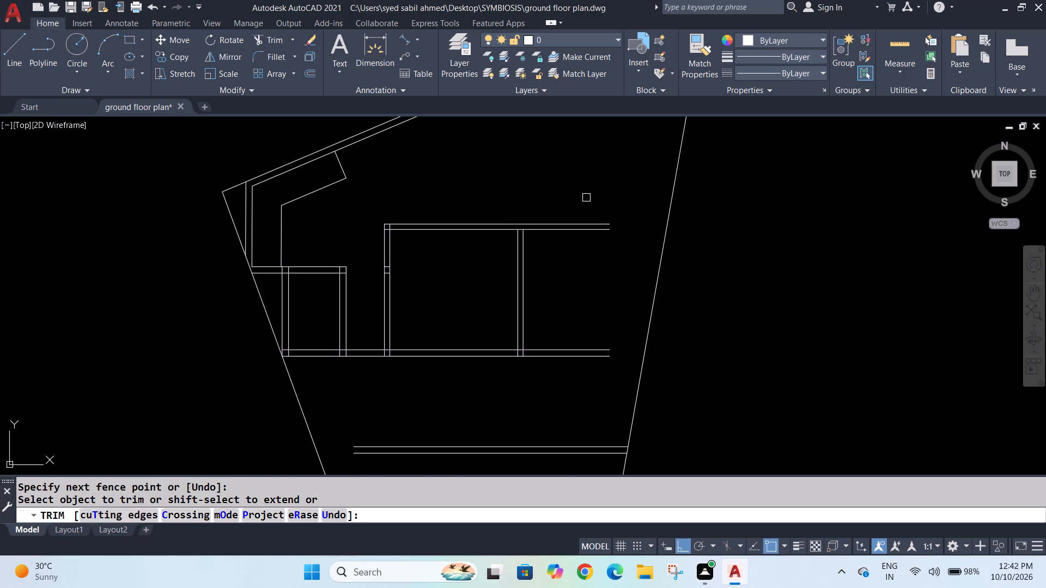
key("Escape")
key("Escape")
Extend the outer line of the central room's east partition up to the room's top wall line.
key("e")
key("x")
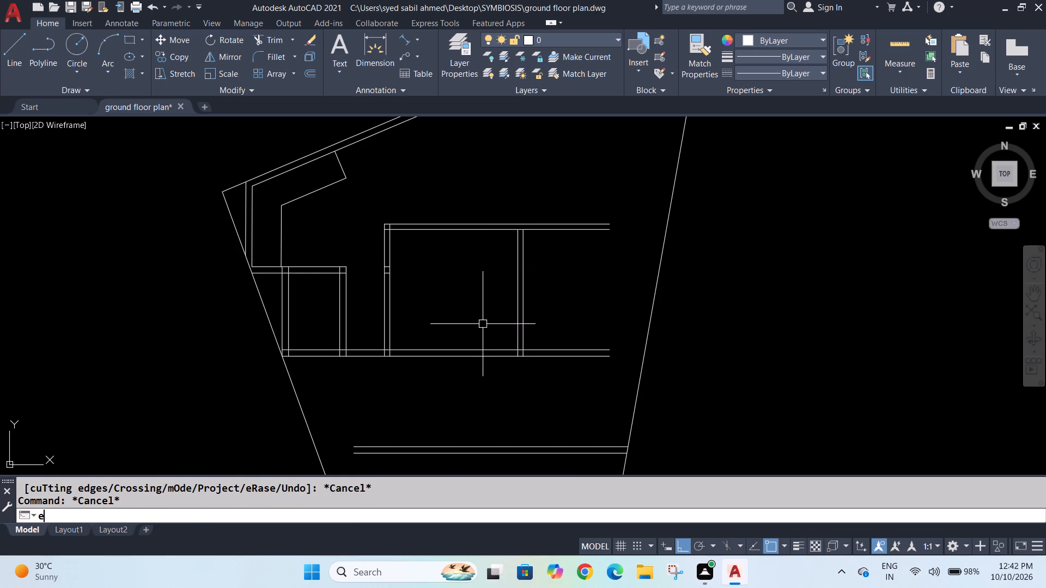
key("Return")
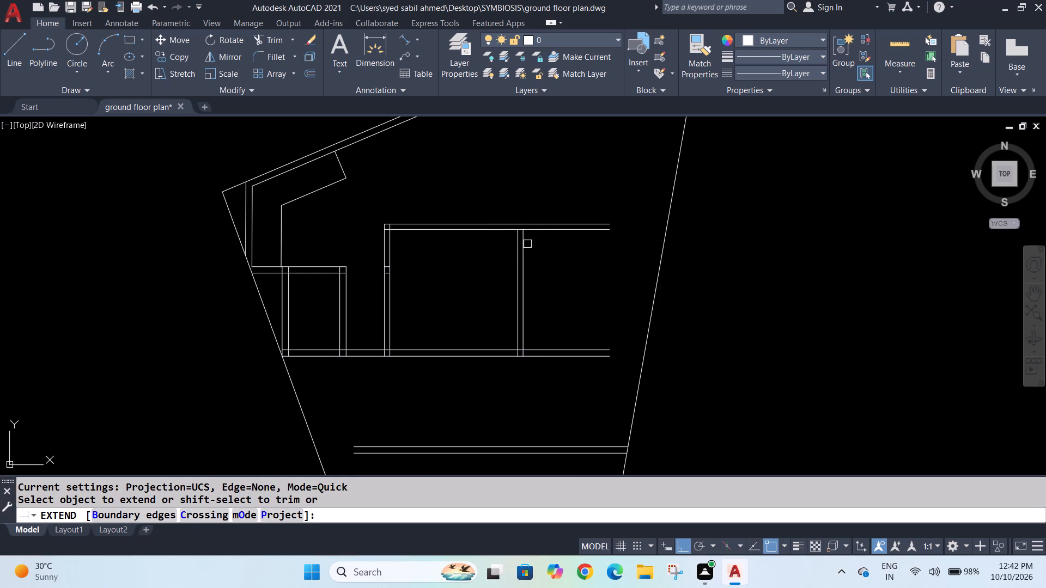
left_click(525, 249)
key("Escape")
key("Escape")
Trim both lines of the central room's top wall where they run east past the partition.
type("tr")
key("Return")
left_click_drag(552, 227, 555, 237)
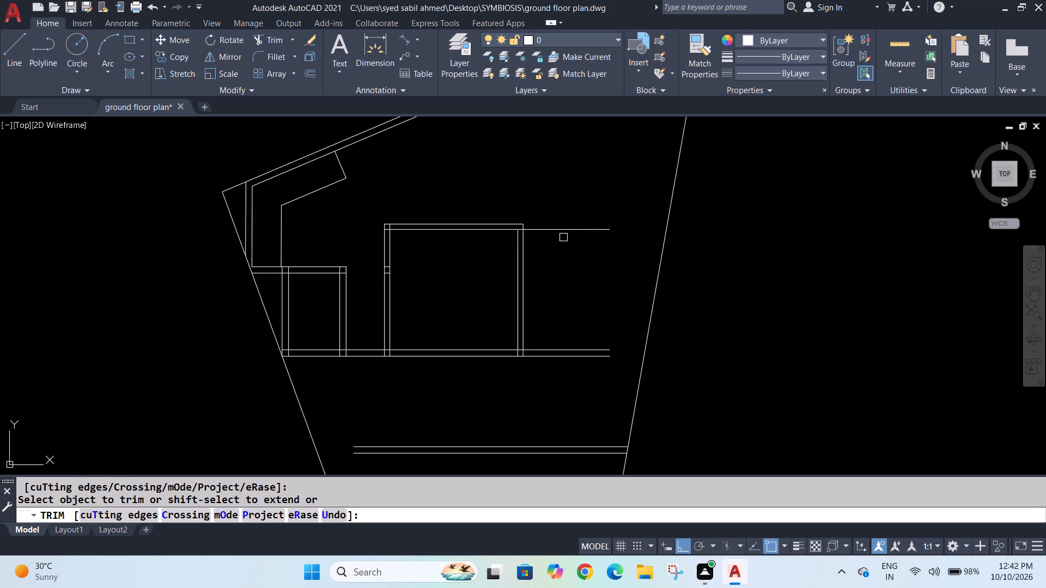
left_click(569, 232)
key("Escape")
key("Escape")
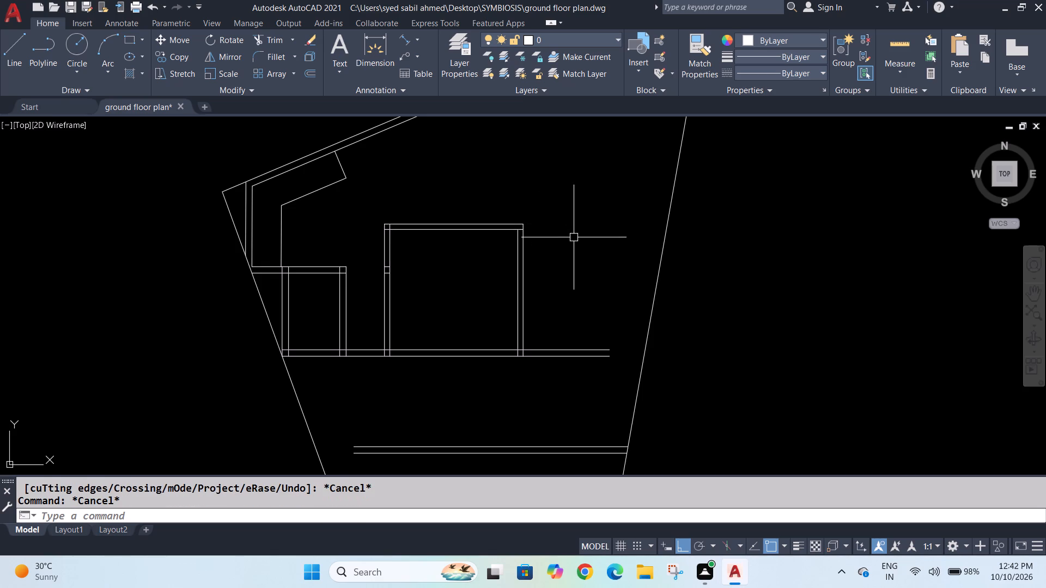
Delete the two parallel horizontal wall lines in the lower part of the plan, above the bottom boundary.
middle_click_drag(589, 232, 601, 180)
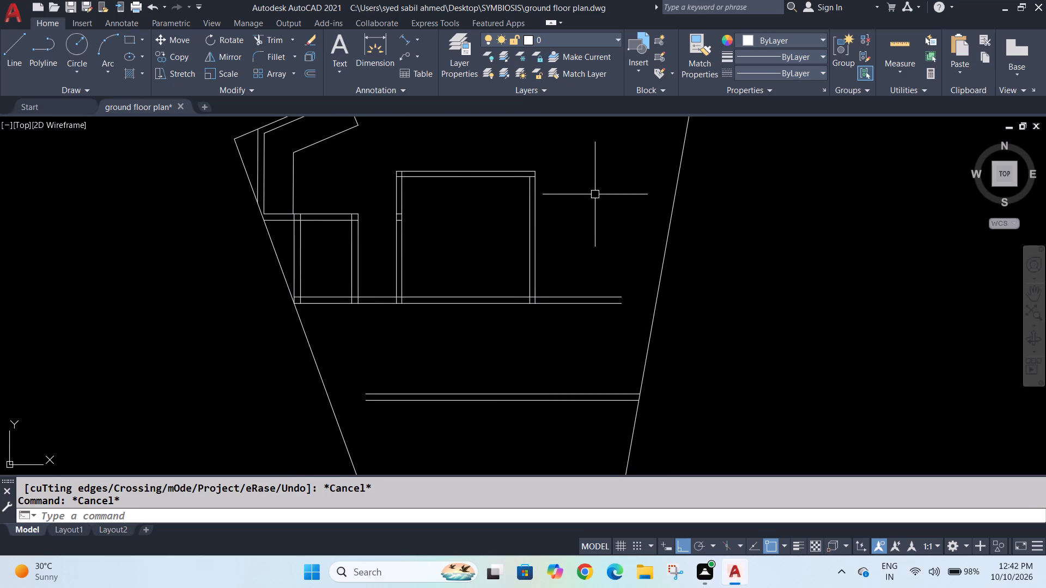
middle_click_drag(570, 346, 569, 298)
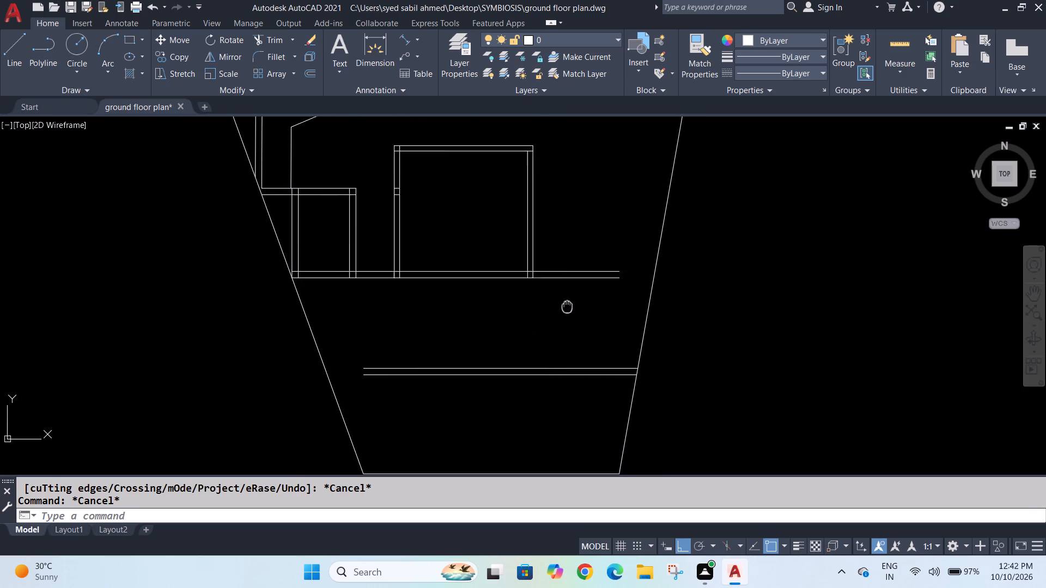
middle_click_drag(569, 298, 577, 269)
left_click(558, 316)
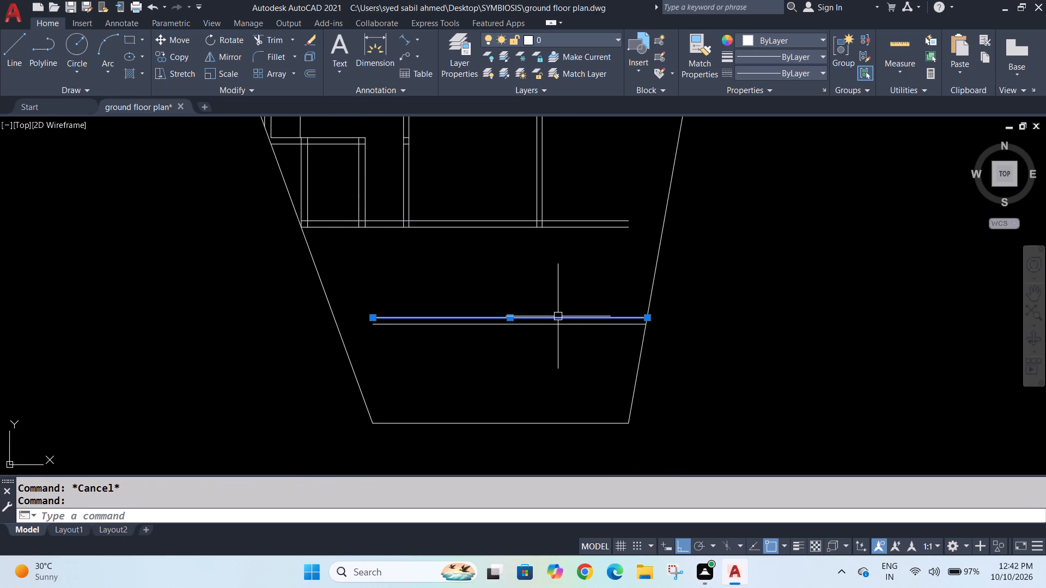
key("Delete")
left_click(555, 326)
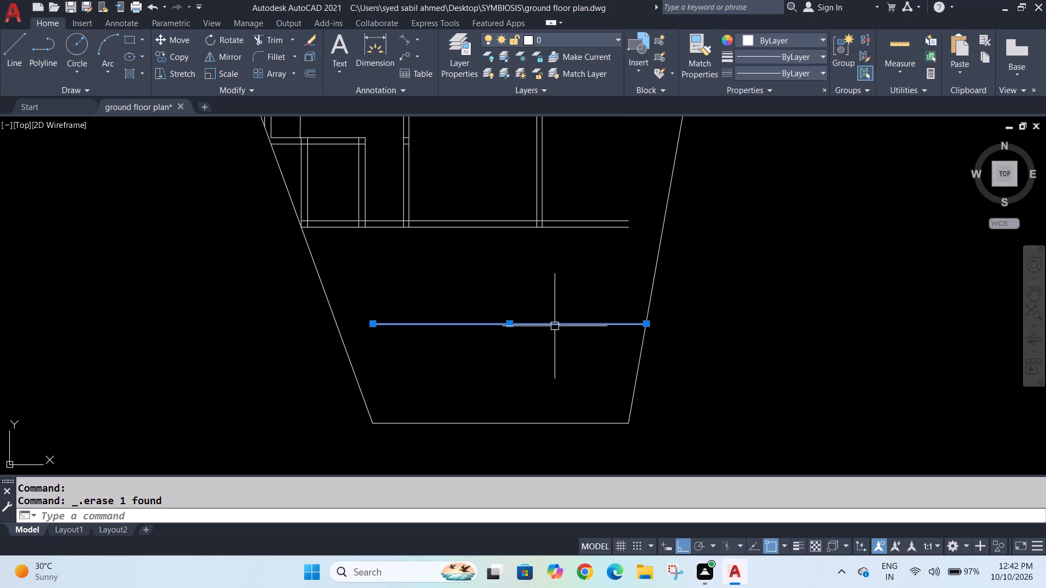
key("Delete")
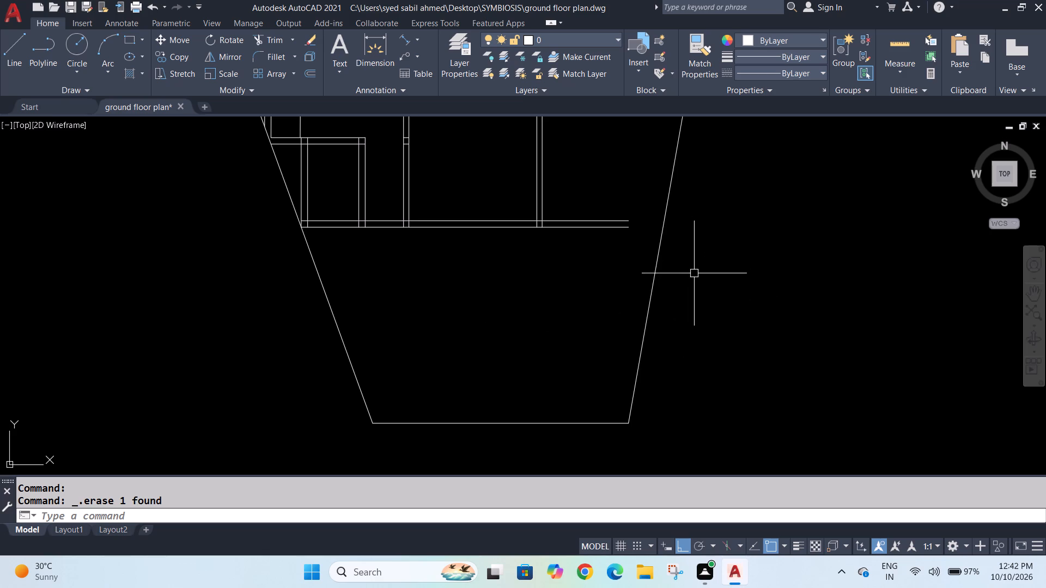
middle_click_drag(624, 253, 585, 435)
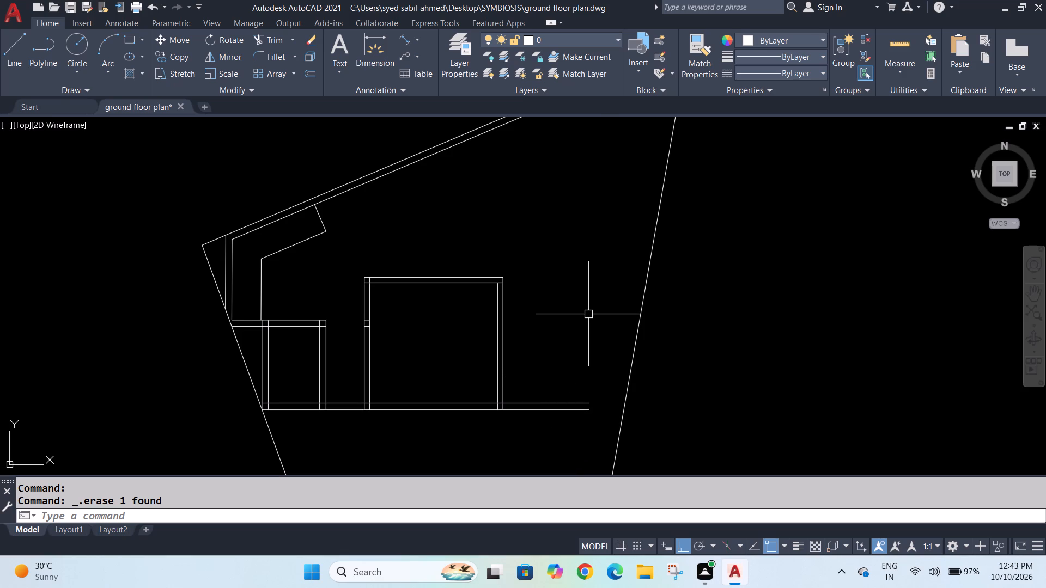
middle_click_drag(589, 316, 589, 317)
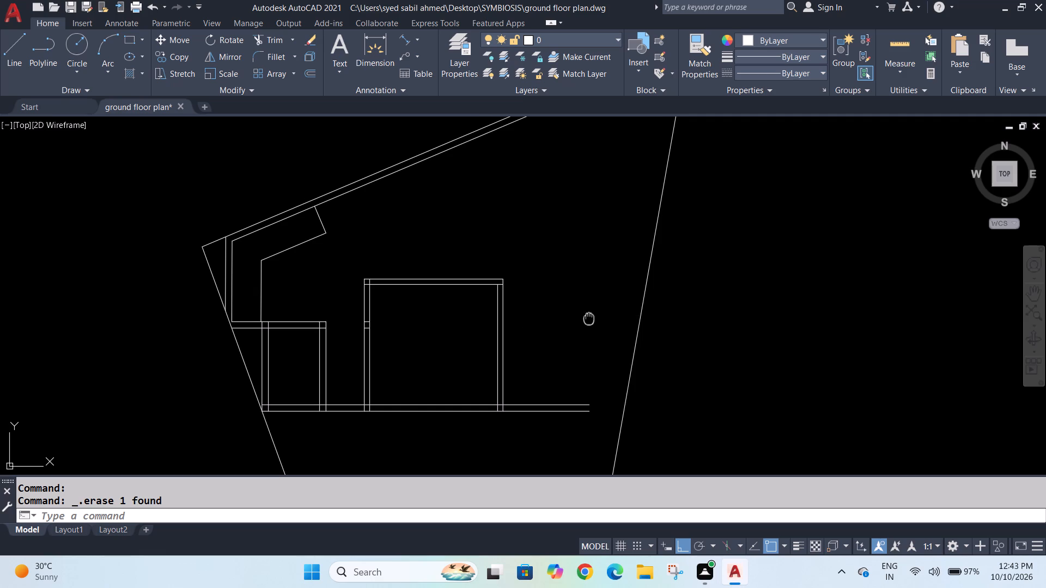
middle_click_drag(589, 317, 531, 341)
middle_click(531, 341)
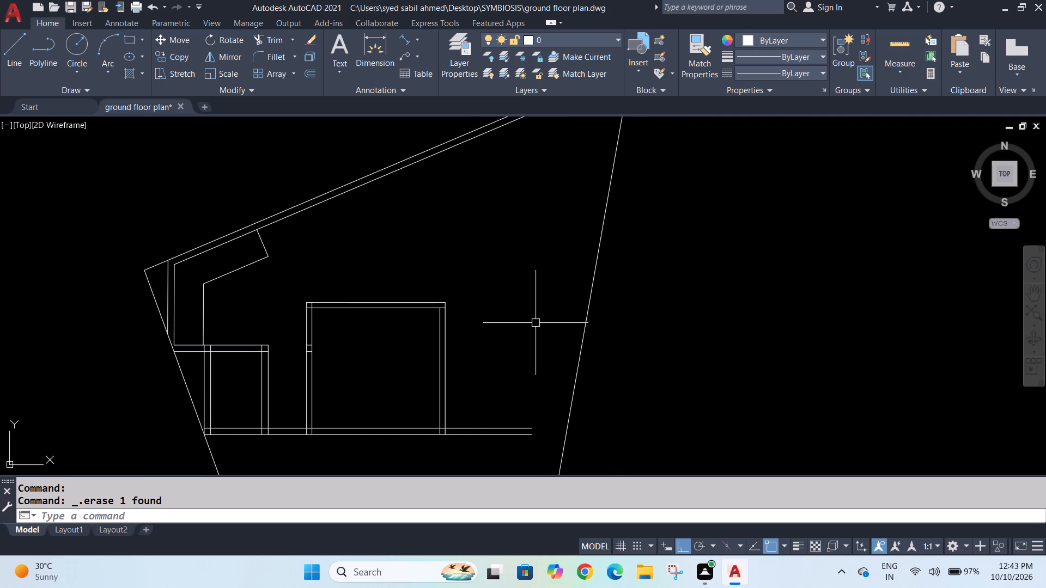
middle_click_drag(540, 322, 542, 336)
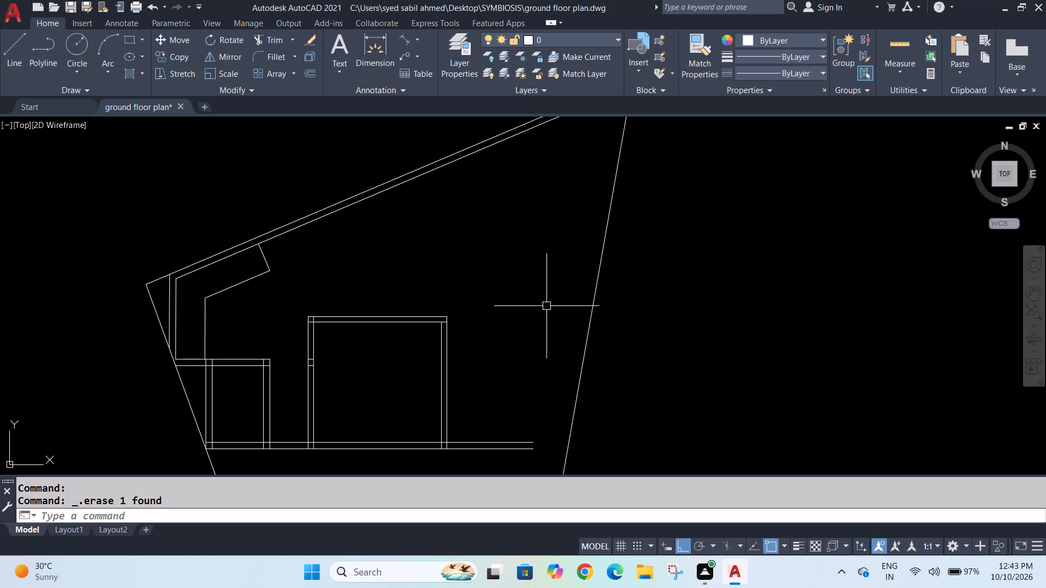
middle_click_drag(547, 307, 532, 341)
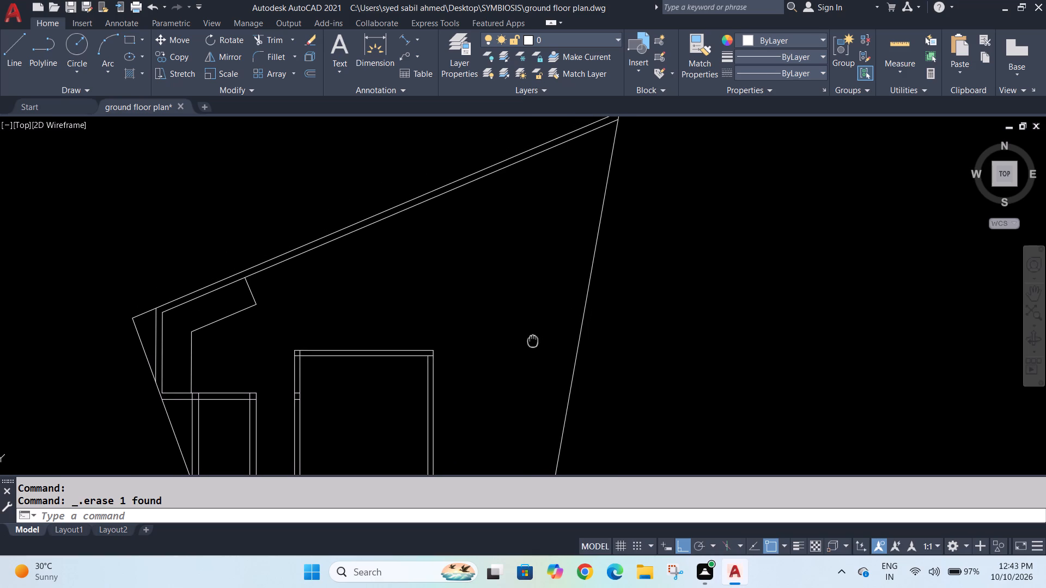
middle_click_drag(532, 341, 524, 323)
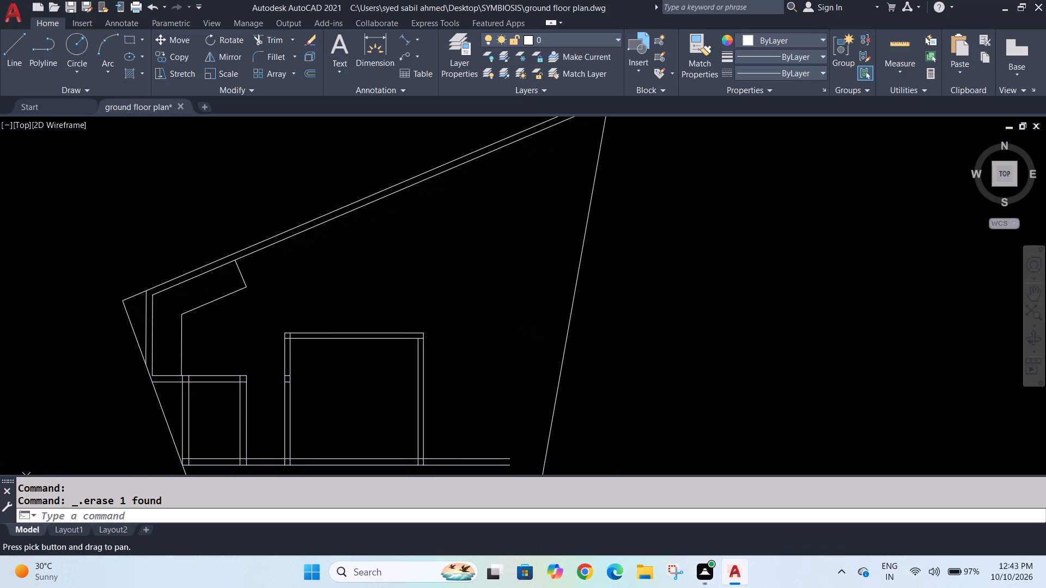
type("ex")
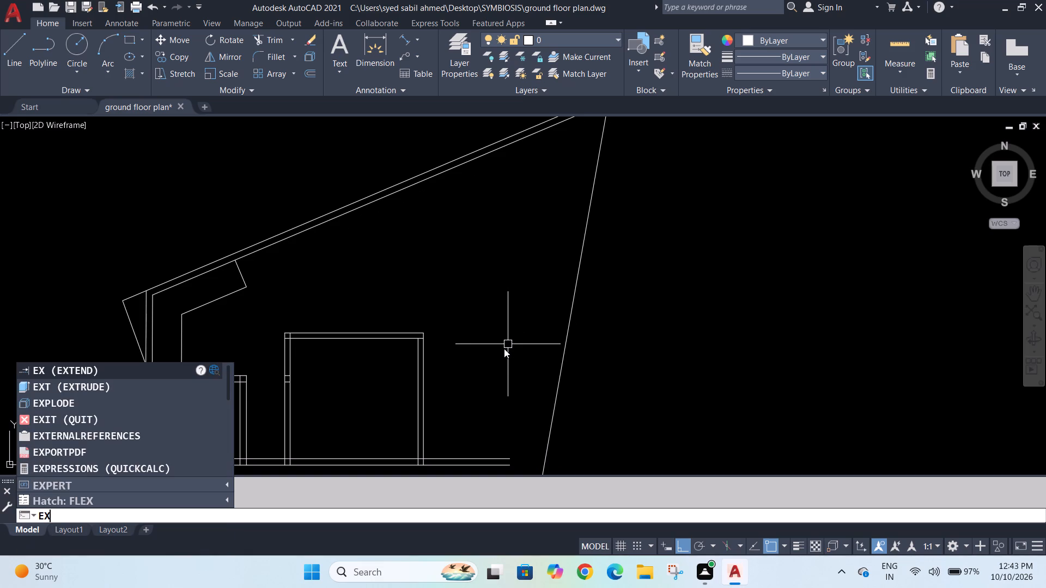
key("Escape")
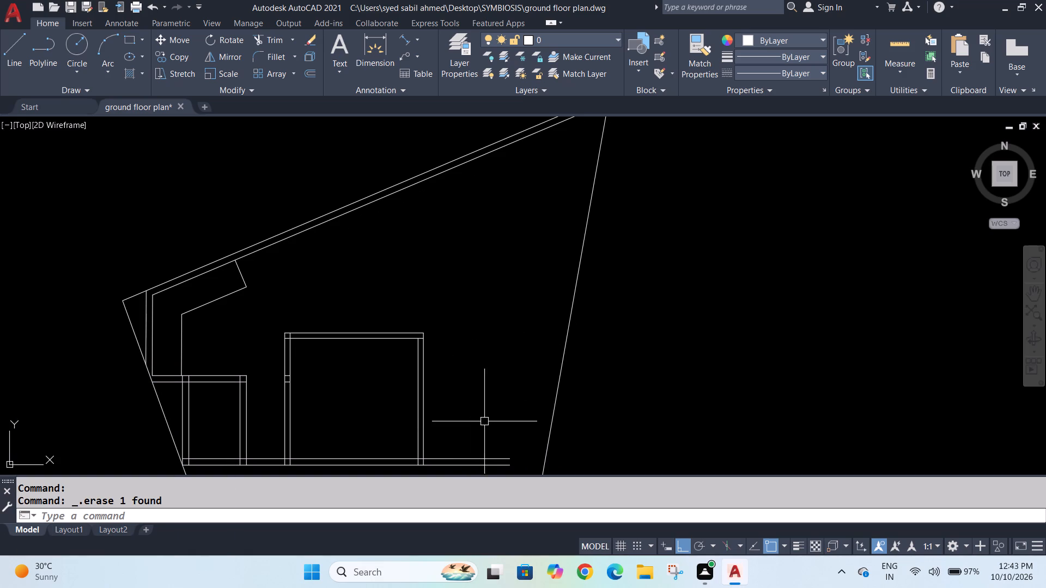
Draw a vertical line from the east end of the long horizontal wall's upper line down to the outline's bottom-east corner.
middle_click_drag(490, 418, 540, 243)
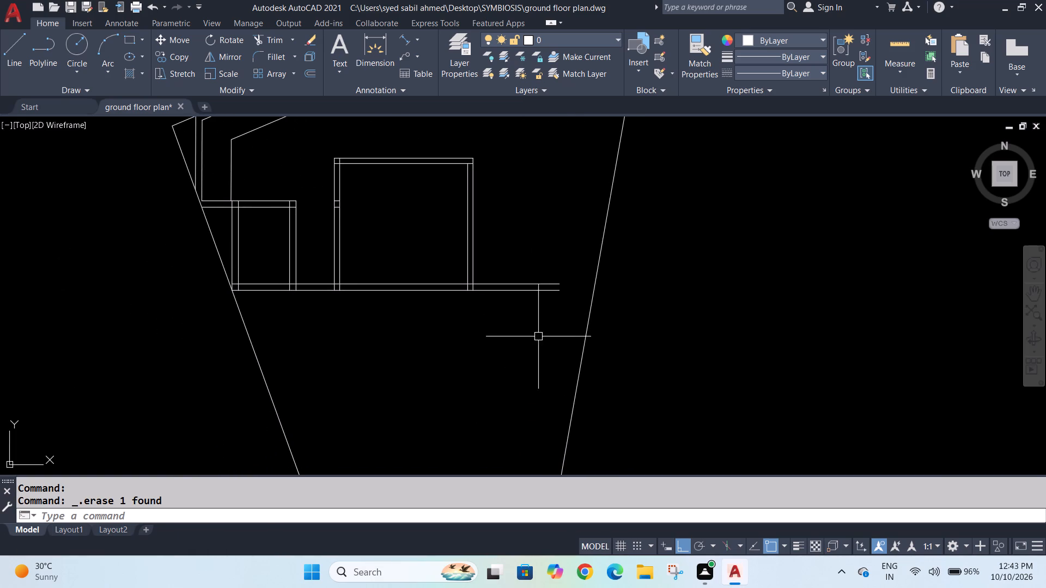
key("l")
key("Return")
left_click(555, 284)
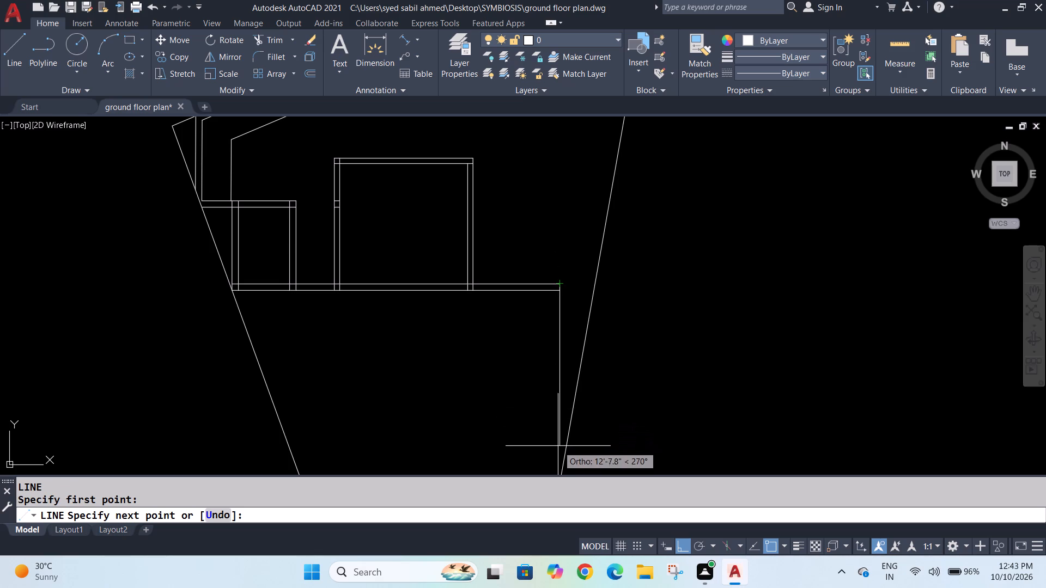
scroll(550, 455, "down", 2)
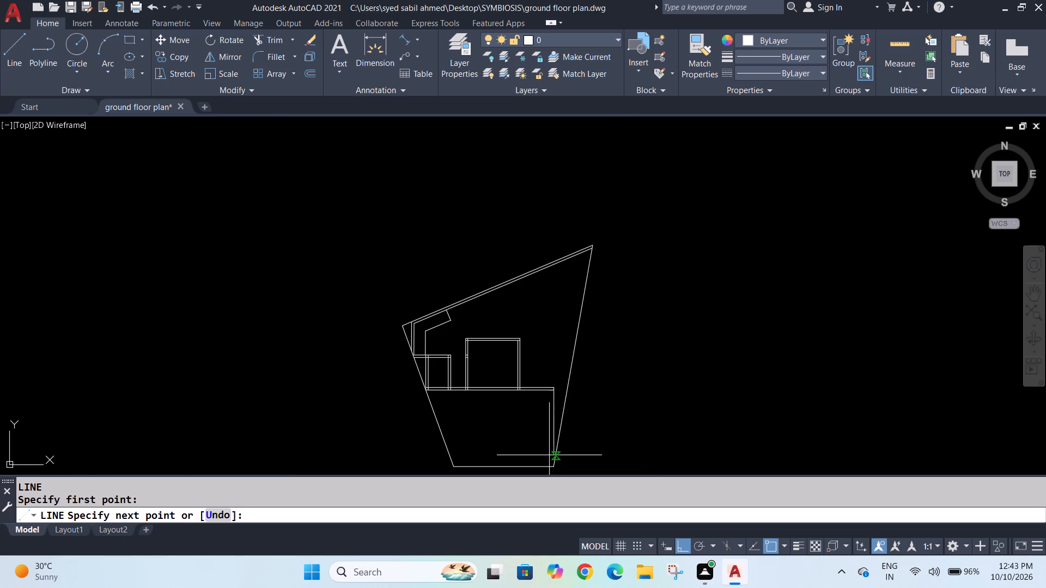
scroll(549, 461, "up", 4)
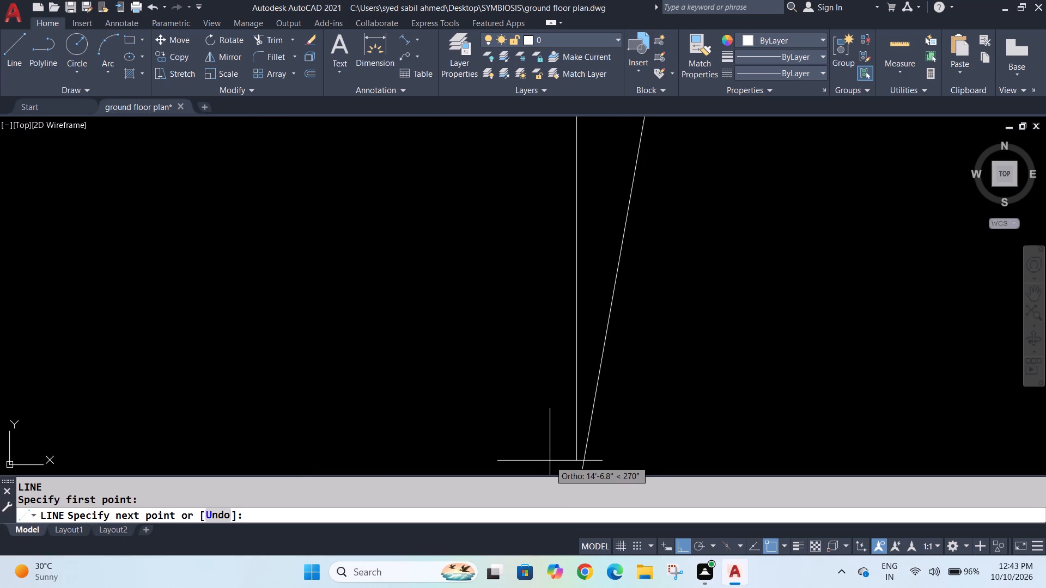
middle_click_drag(550, 461, 592, 274)
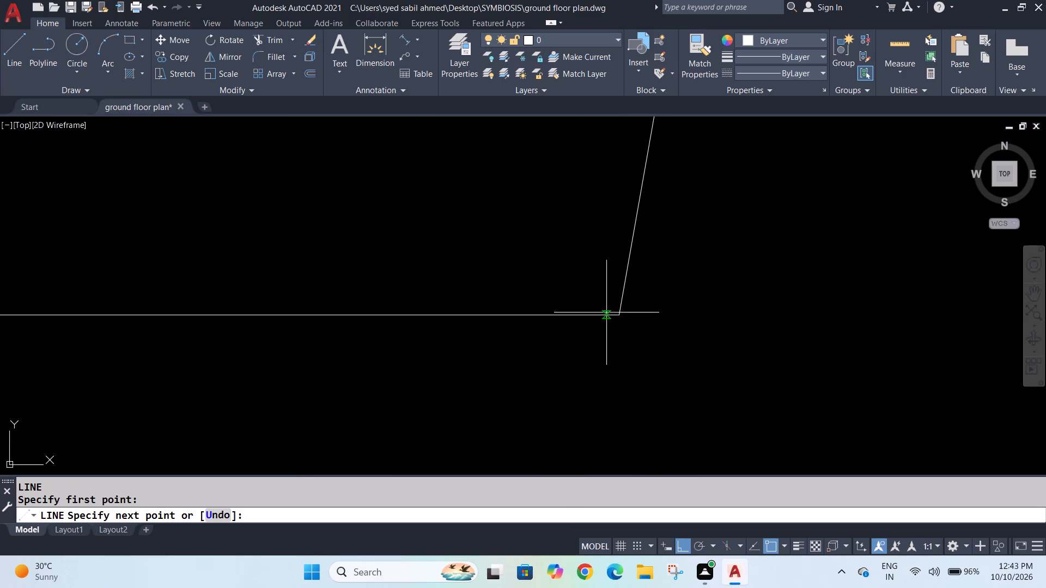
left_click(621, 317)
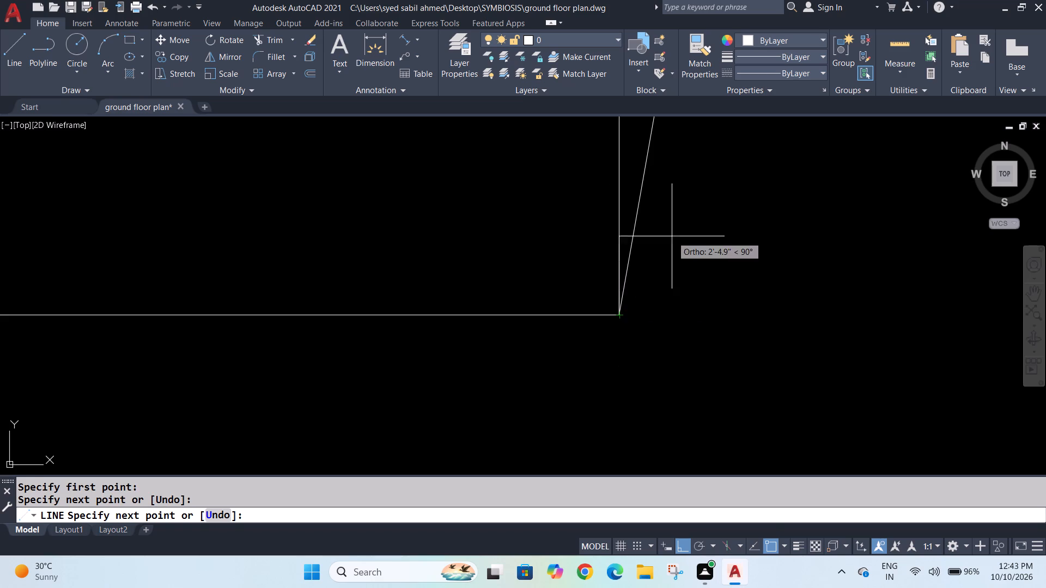
scroll(629, 302, "up", 3)
scroll(622, 315, "down", 5)
scroll(646, 207, "down", 5)
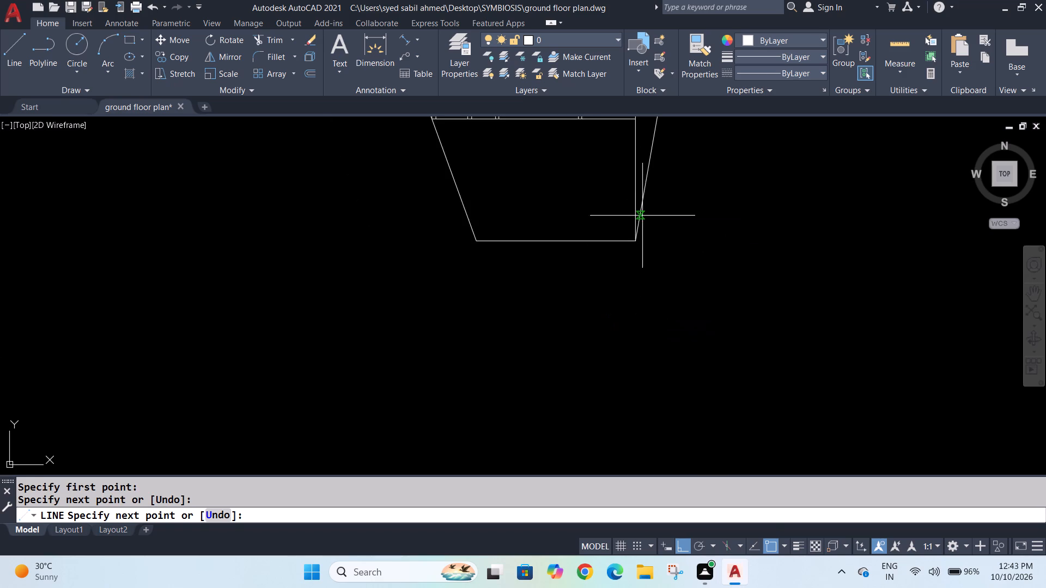
scroll(645, 215, "up", 2)
key("Escape")
Offset the new vertical line 5" outward to the east to form the second wall face.
middle_click_drag(650, 210, 665, 368)
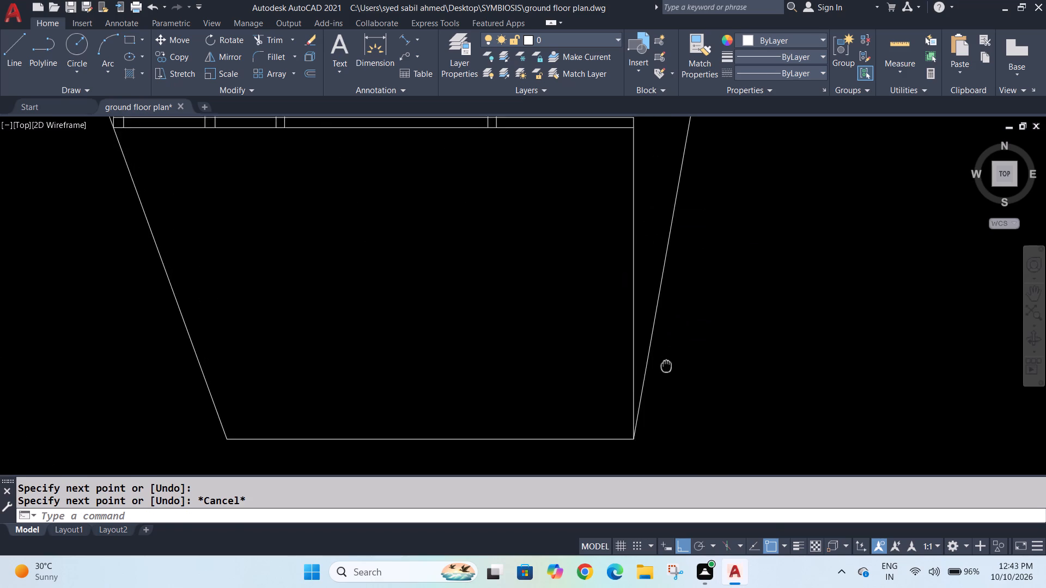
middle_click_drag(665, 368, 657, 390)
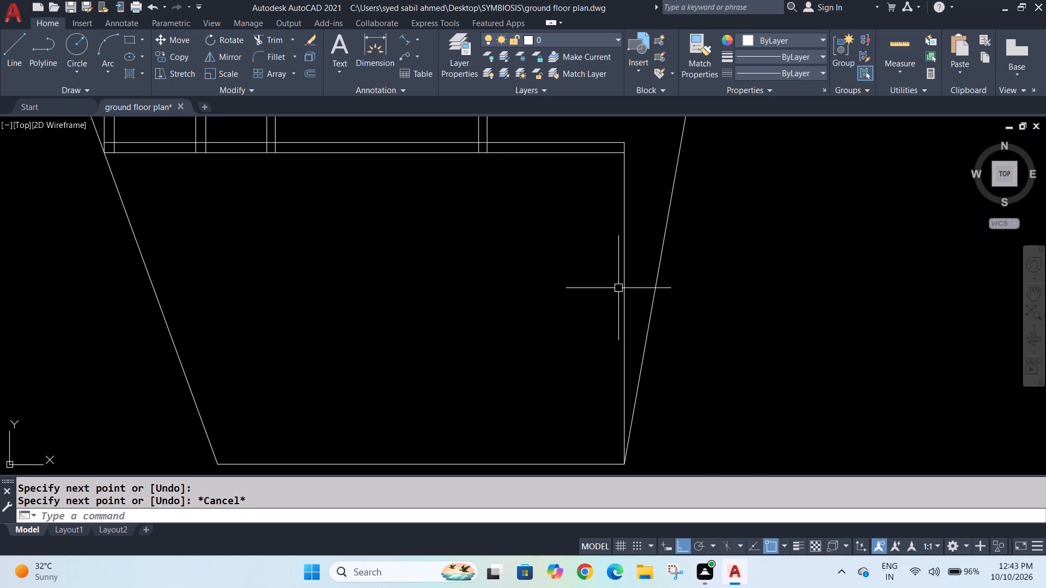
scroll(595, 302, "up", 1)
middle_click_drag(594, 299, 580, 333)
middle_click_drag(592, 300, 571, 399)
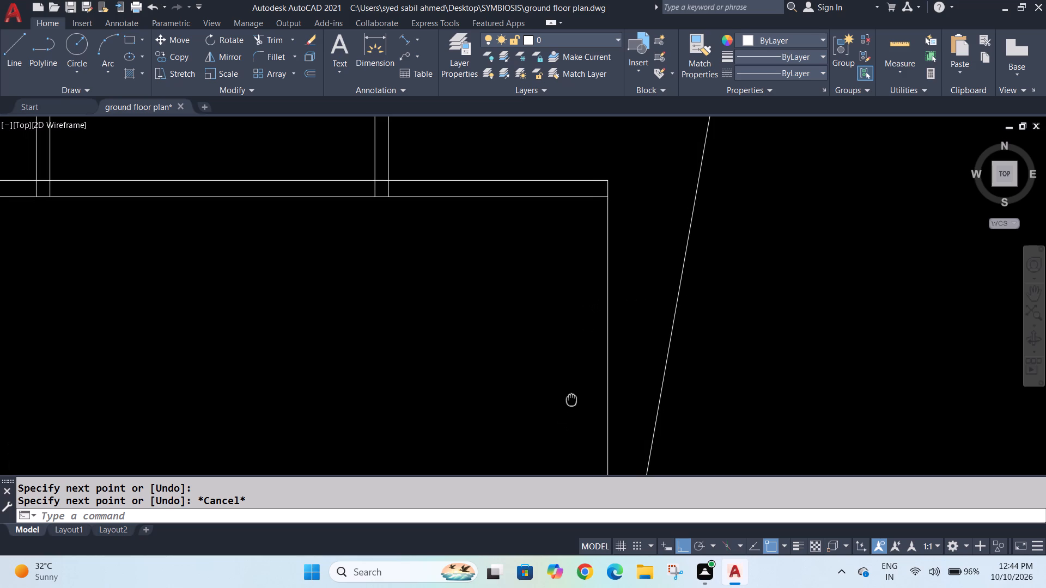
middle_click_drag(571, 399, 571, 398)
key("Escape")
key("Escape")
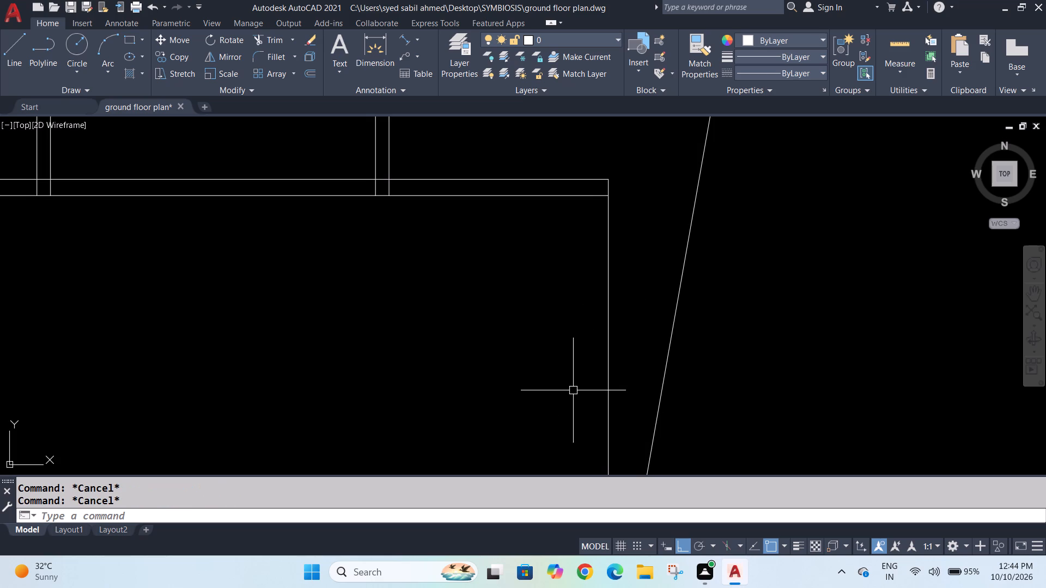
key("o")
key("Return")
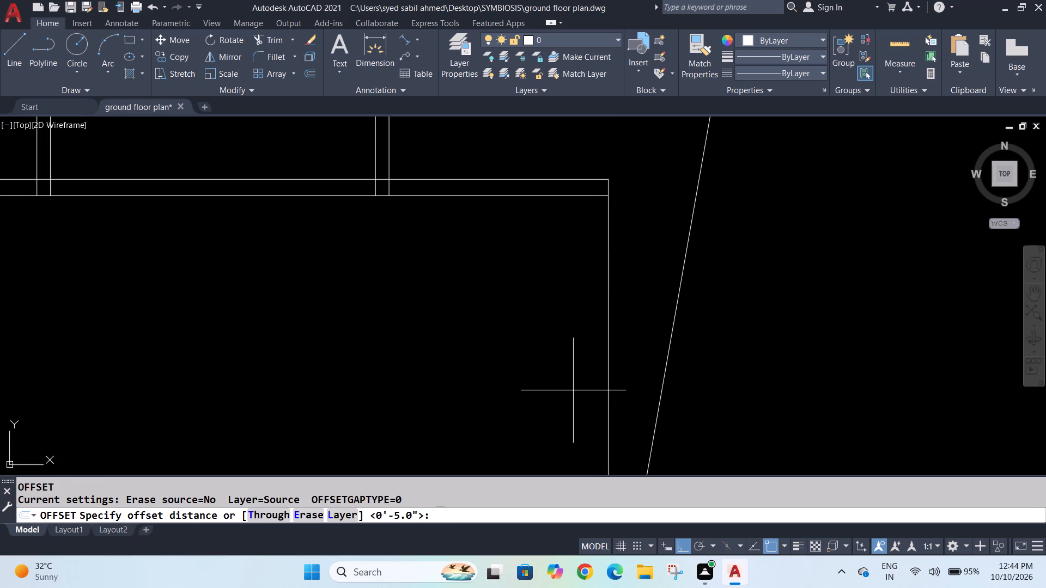
type("5\"")
key("Return")
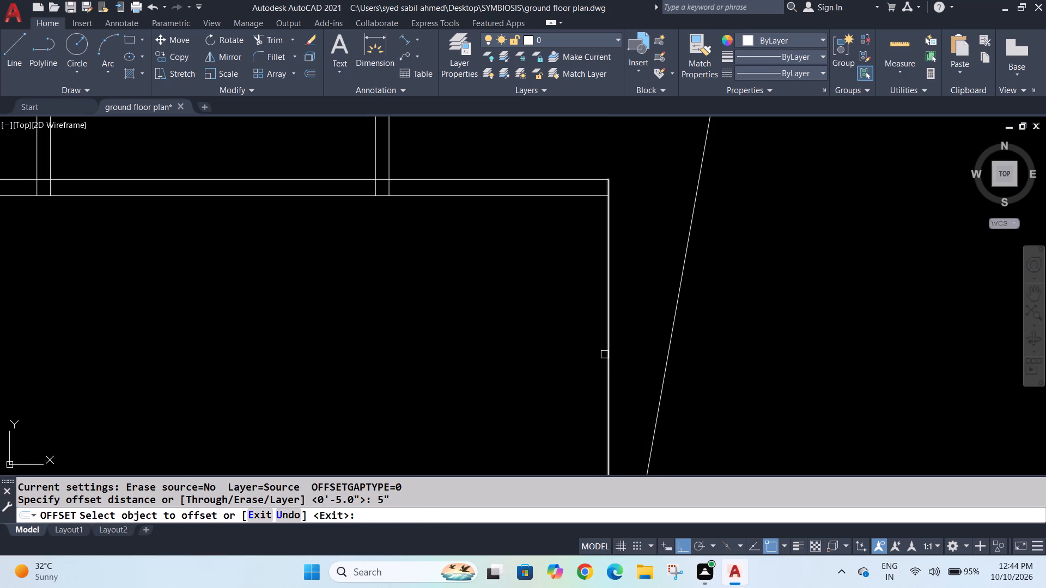
left_click(607, 353)
left_click(629, 345)
scroll(630, 346, "down", 5)
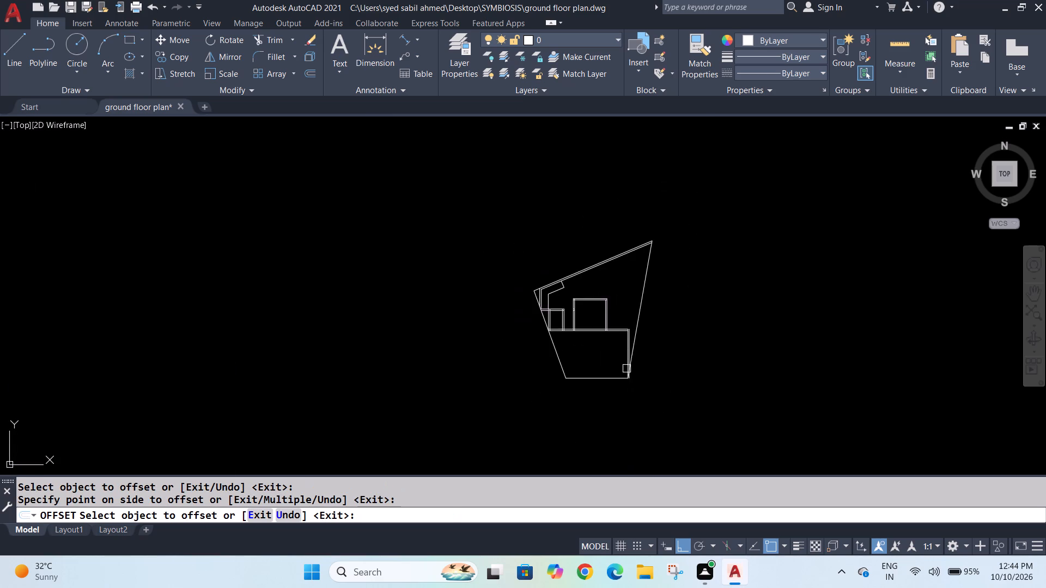
Trim the lower end of the offset vertical wall line where it runs past the slanted east boundary.
scroll(623, 387, "up", 4)
scroll(689, 299, "up", 2)
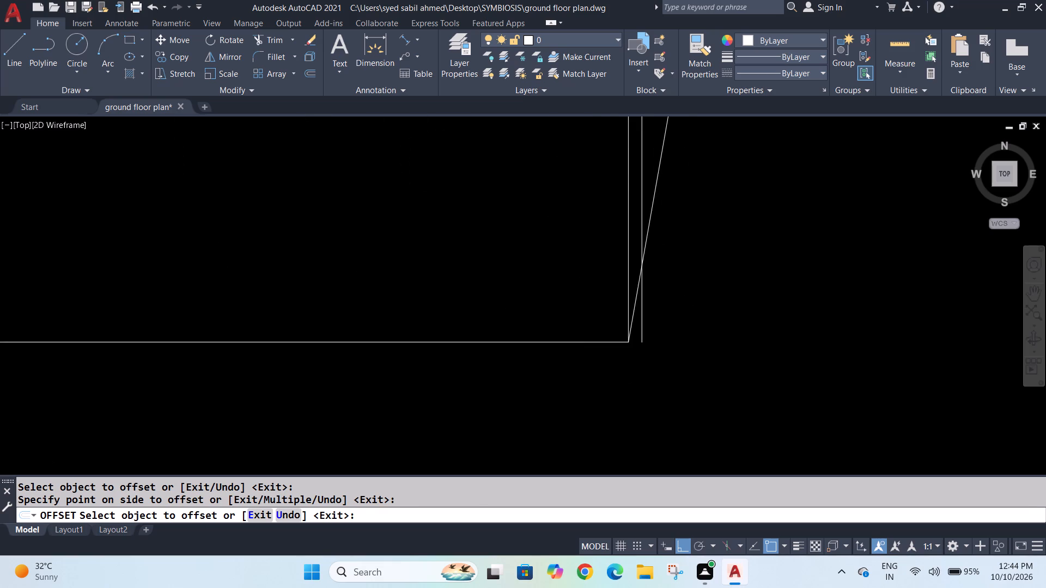
type("tr")
key("Return")
left_click(620, 339)
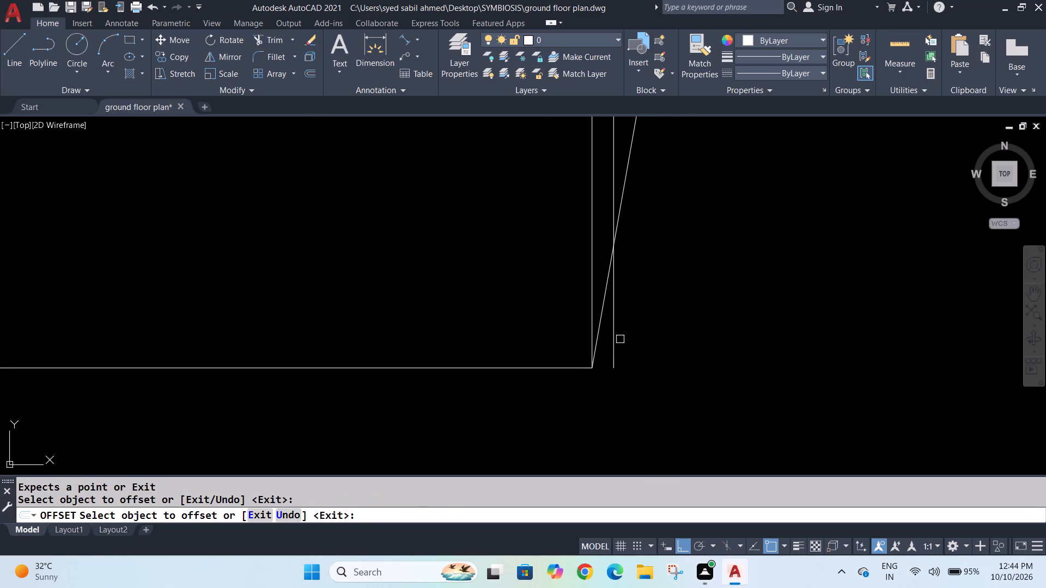
left_click(613, 343)
key("Escape")
key("Escape")
key("Escape")
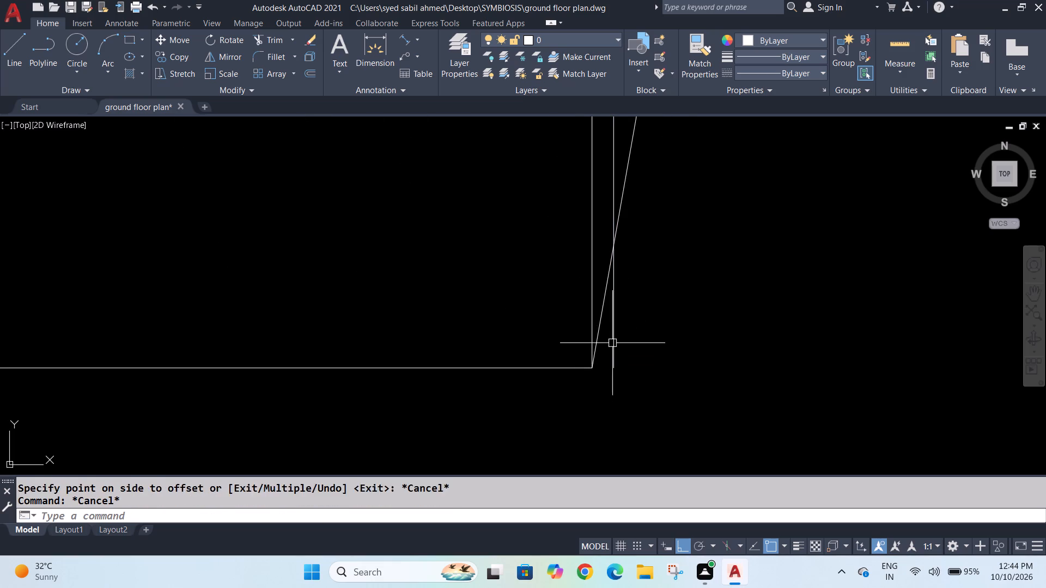
key("Escape")
type("tr")
key("Return")
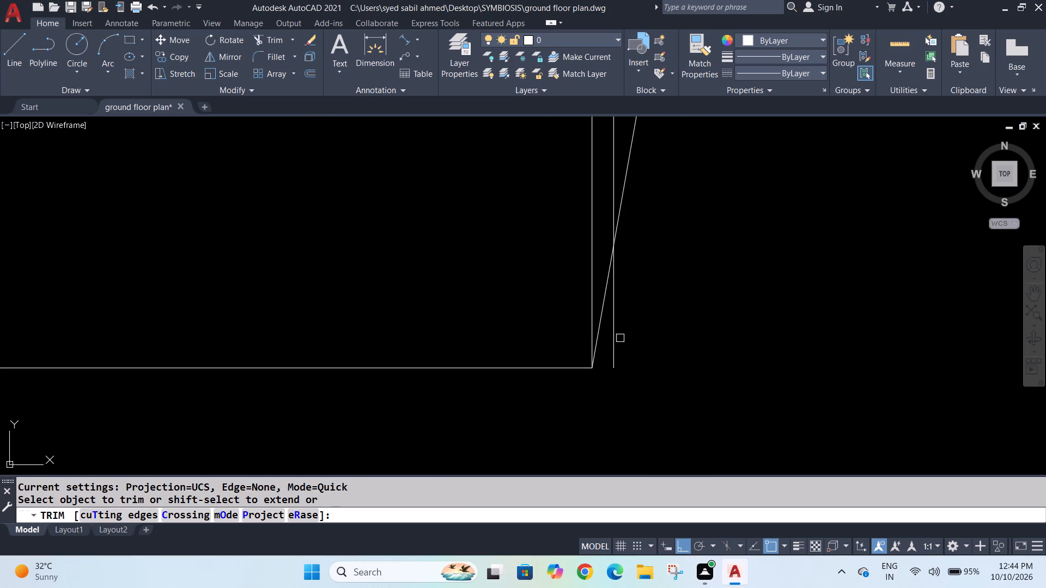
left_click(616, 339)
Extend the long horizontal wall's upper line east to the outer face of the new vertical wall, closing the corner.
scroll(627, 338, "down", 2)
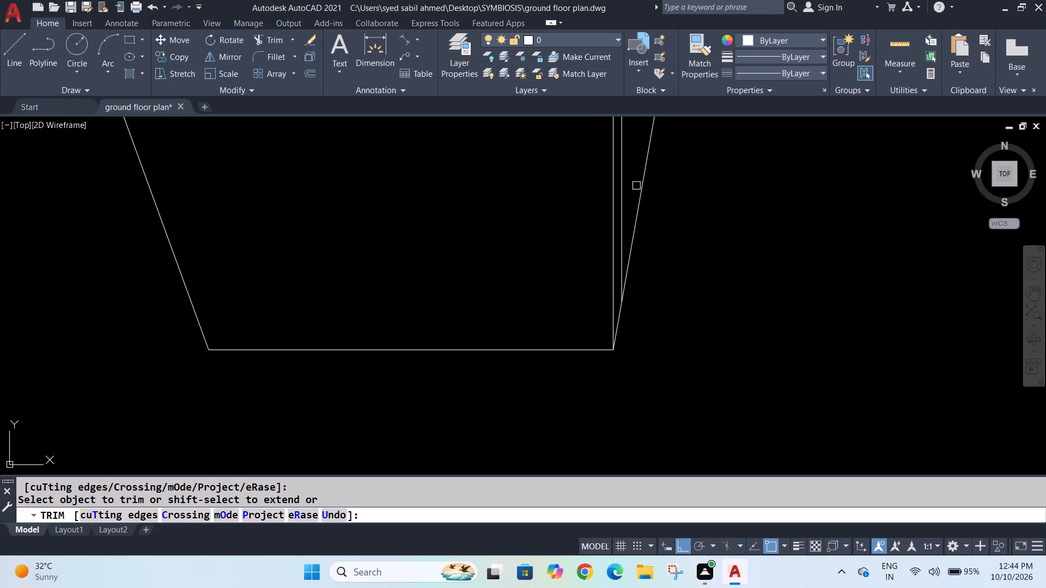
scroll(561, 450, "down", 1)
scroll(610, 168, "up", 3)
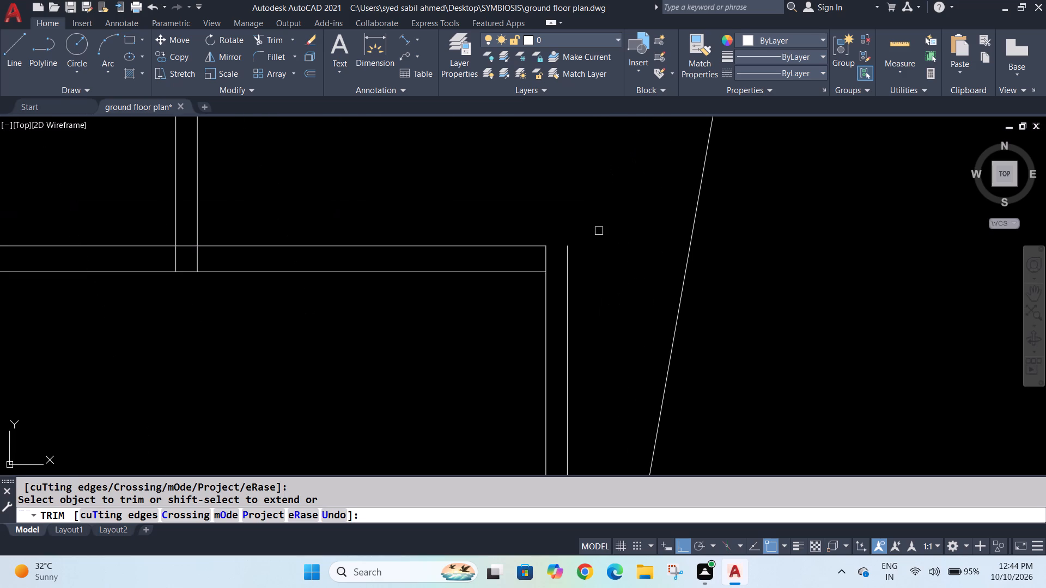
key("Escape")
key("Escape")
type("ex")
key("Return")
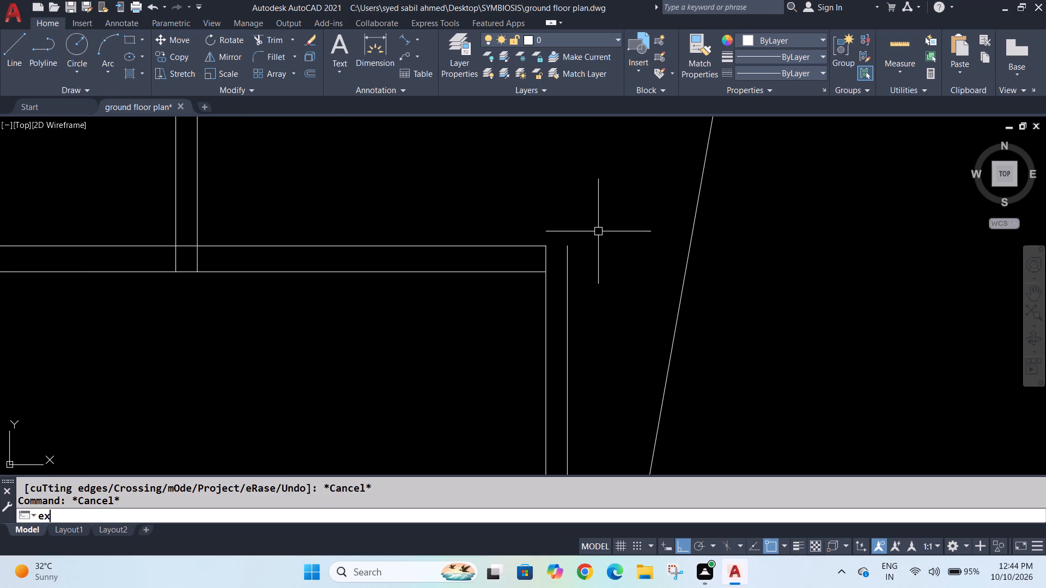
left_click(524, 244)
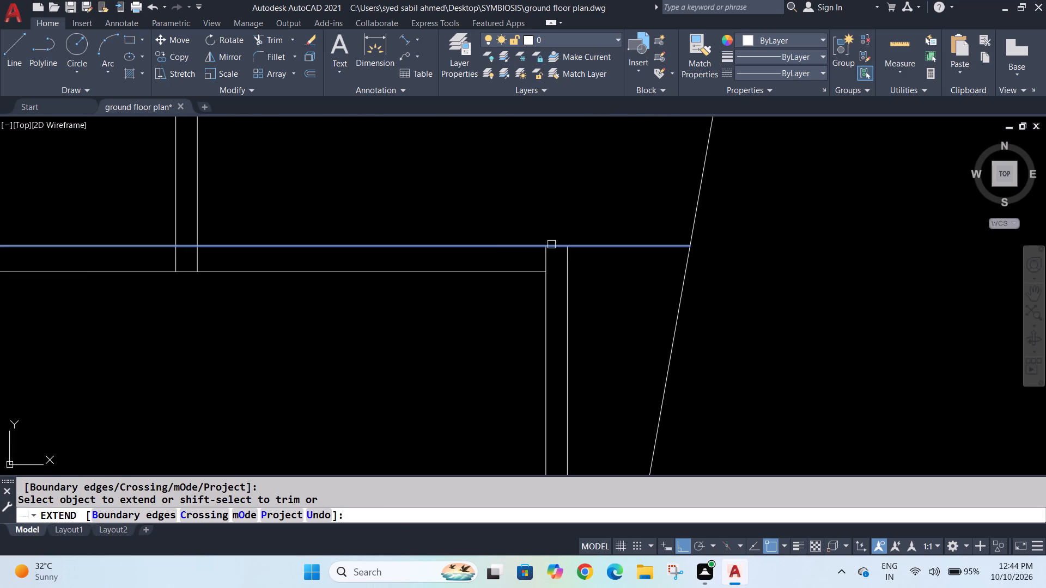
key("Escape")
key("Escape")
Offset the outer line of the central room's east wall 9'-3" to the east.
scroll(590, 262, "down", 1)
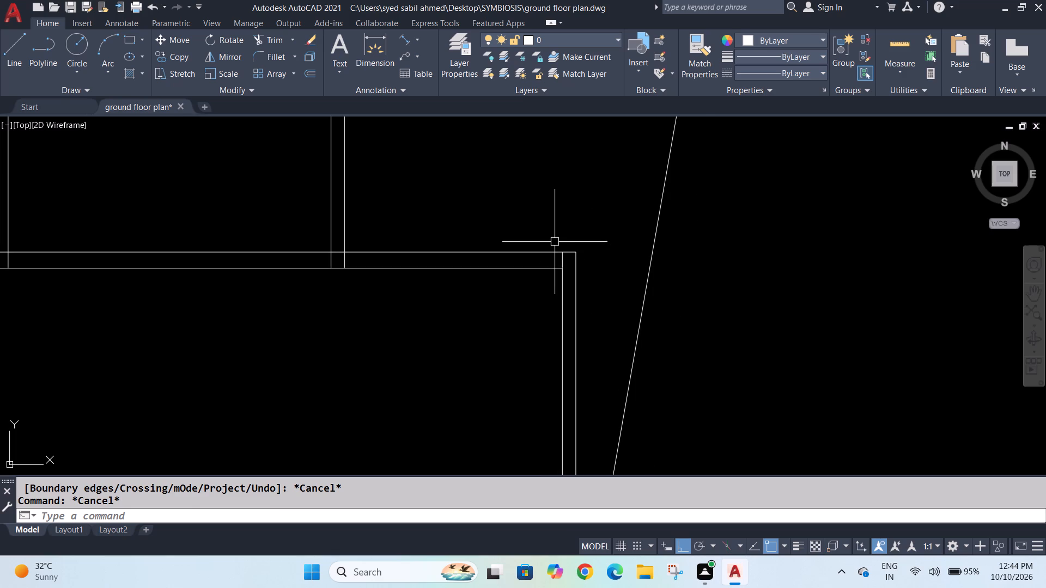
scroll(554, 251, "down", 3)
scroll(543, 280, "up", 3)
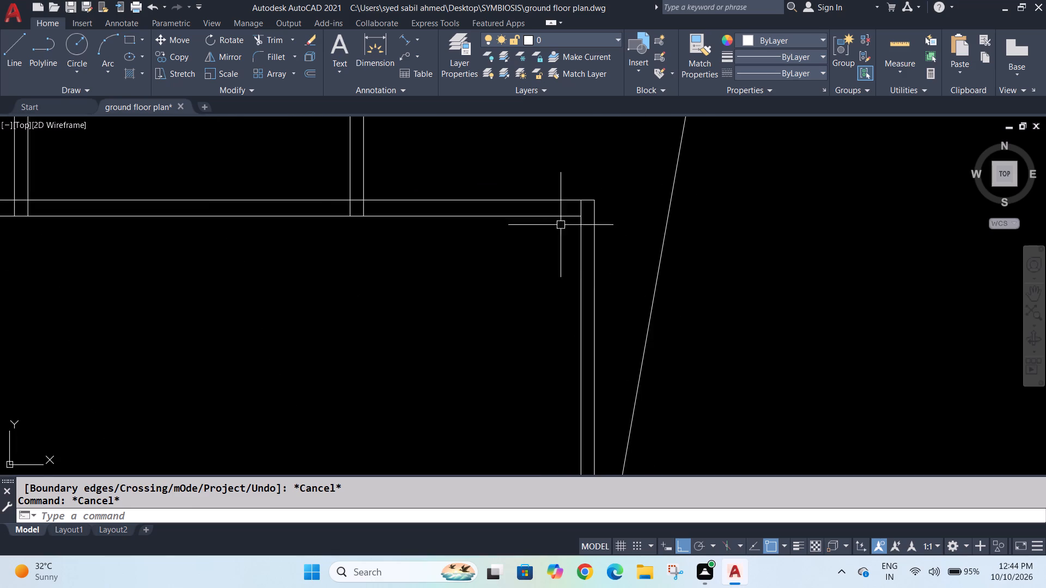
middle_click_drag(583, 165, 539, 271)
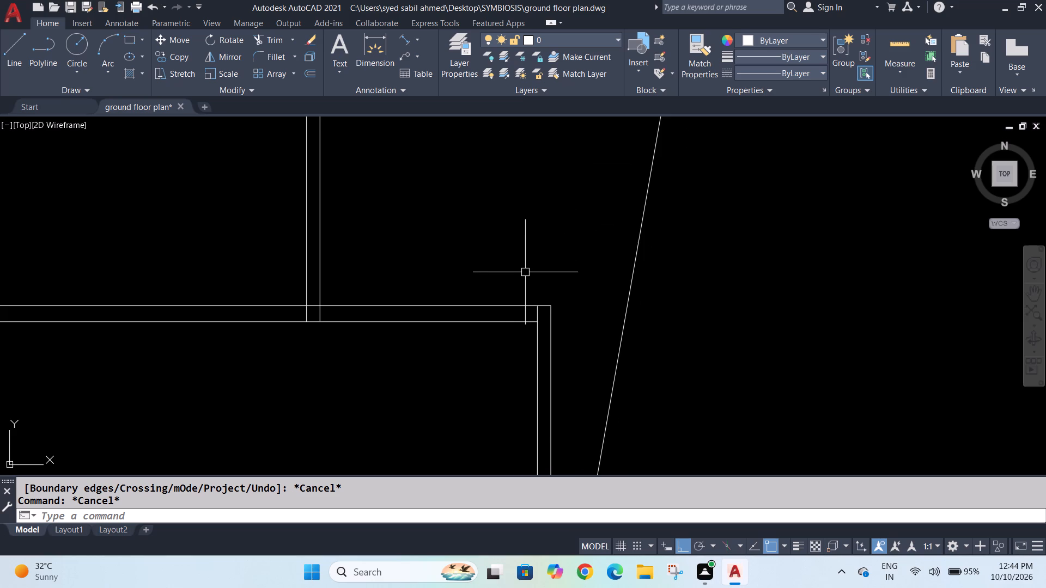
scroll(436, 395, "down", 2)
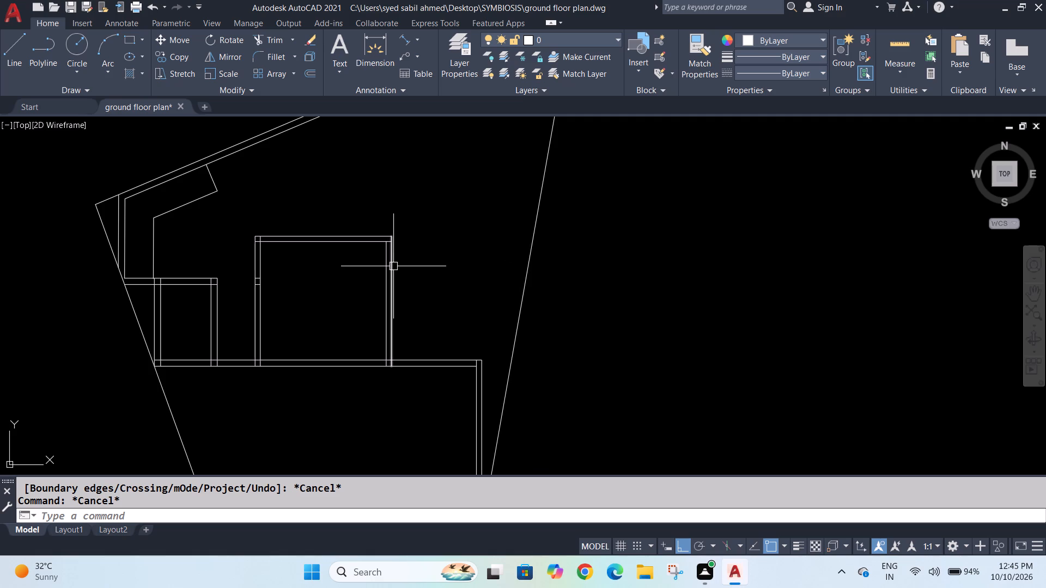
key("Escape")
key("Escape")
key("o")
key("Return")
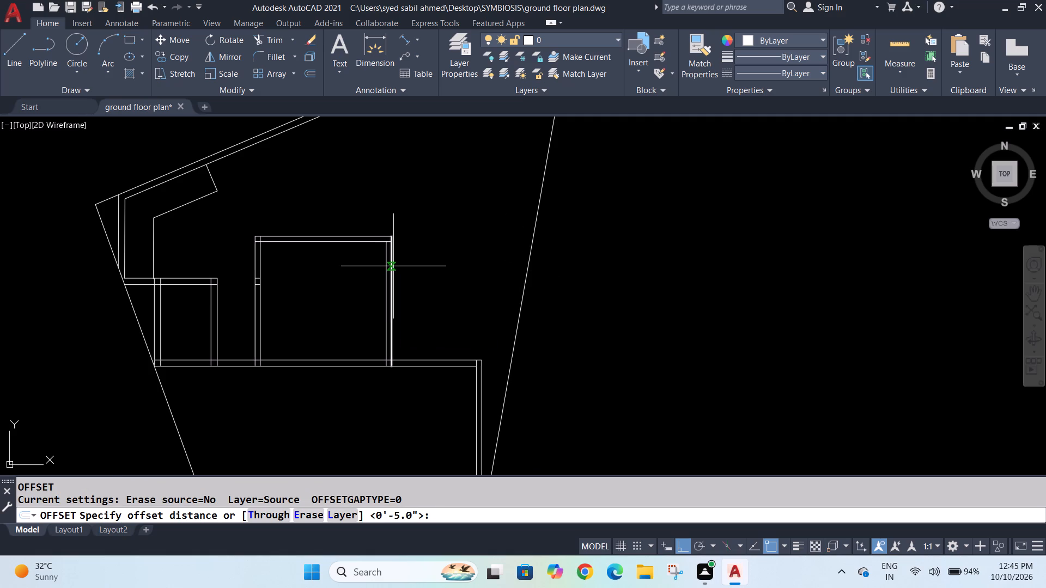
type("9'-")
type("3\"")
key("Return")
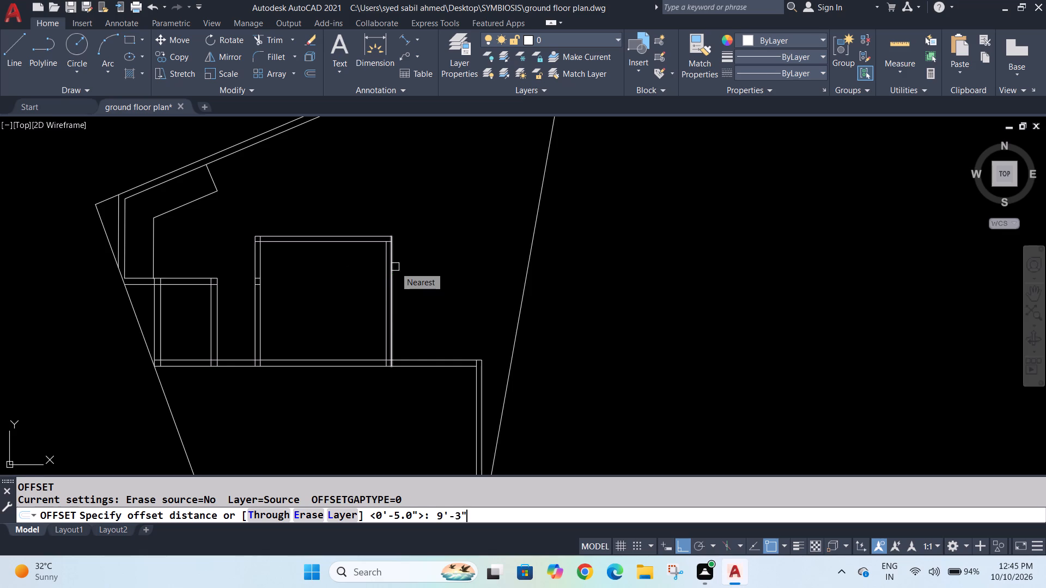
left_click(395, 265)
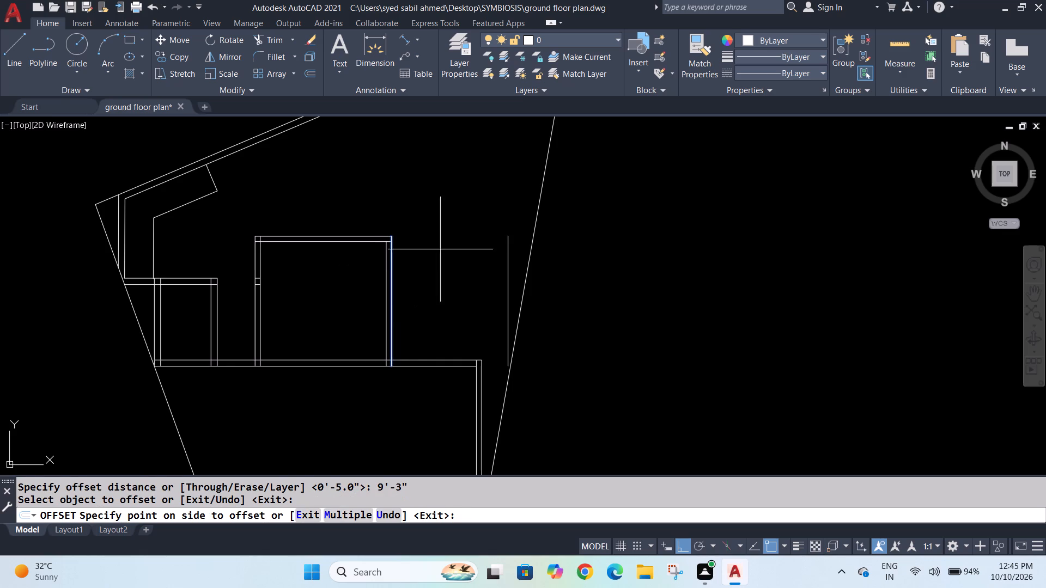
left_click(477, 247)
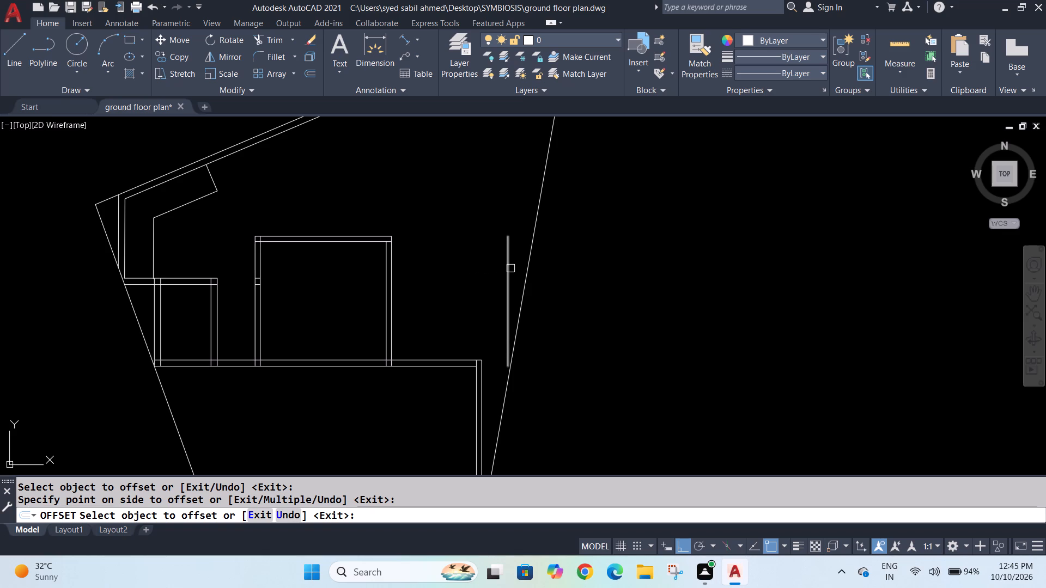
Offset the new vertical line 5" further east to form the second wall face.
key("Escape")
key("Escape")
key("o")
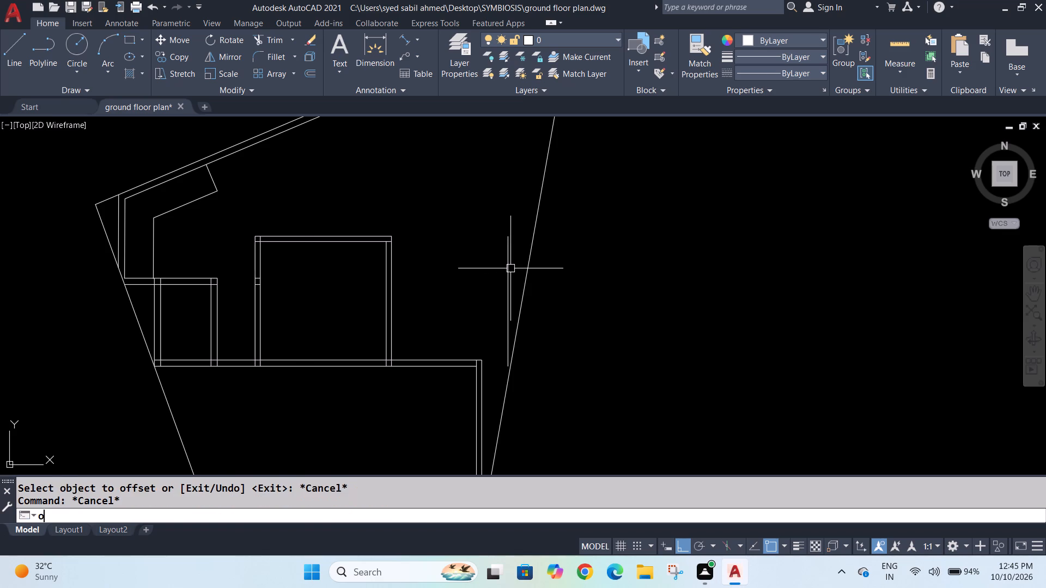
key("Return")
key("5")
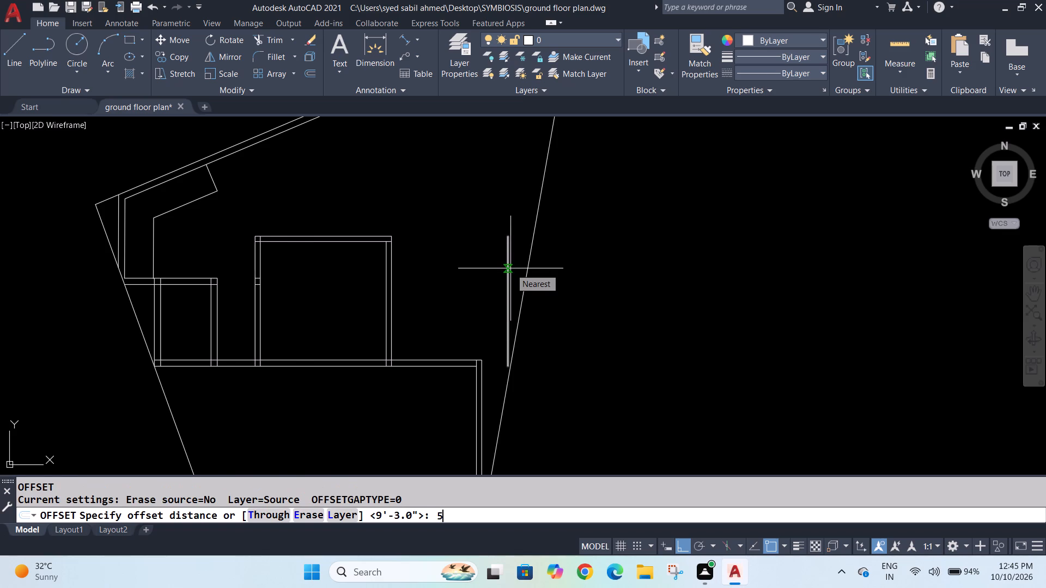
key("shift+quotedbl")
key("Return")
left_click(507, 265)
left_click(517, 258)
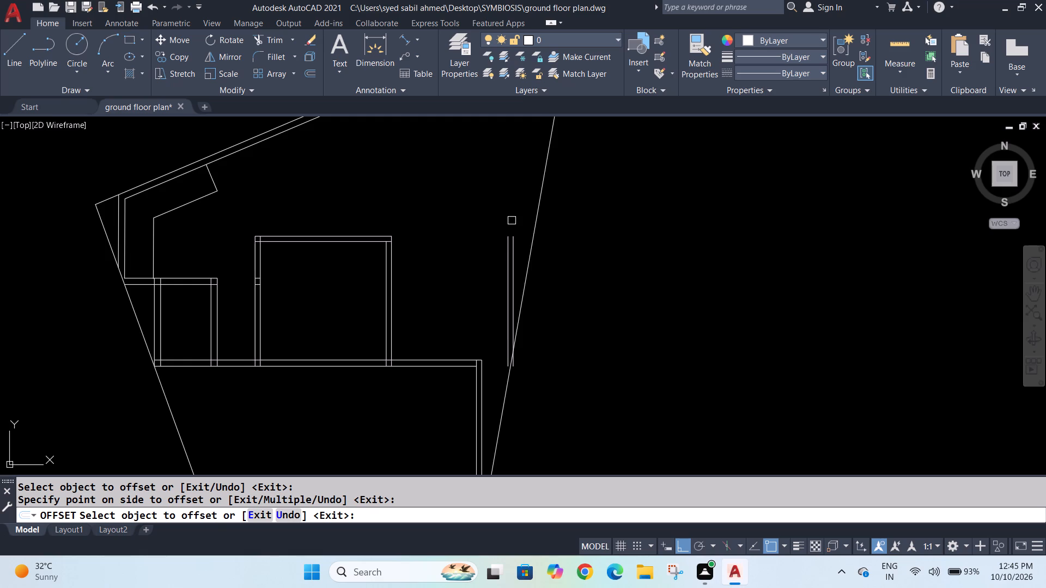
Trim the lower end of the new wall's outer line where it crosses the slanted east boundary.
scroll(512, 224, "down", 2)
middle_click_drag(512, 194, 498, 238)
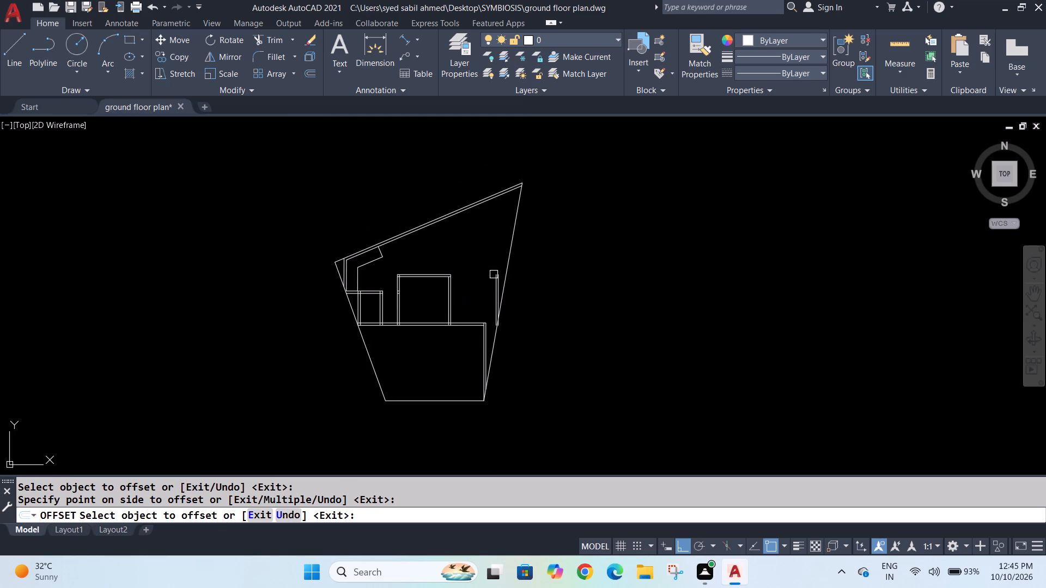
key("Escape")
key("Escape")
type("tr")
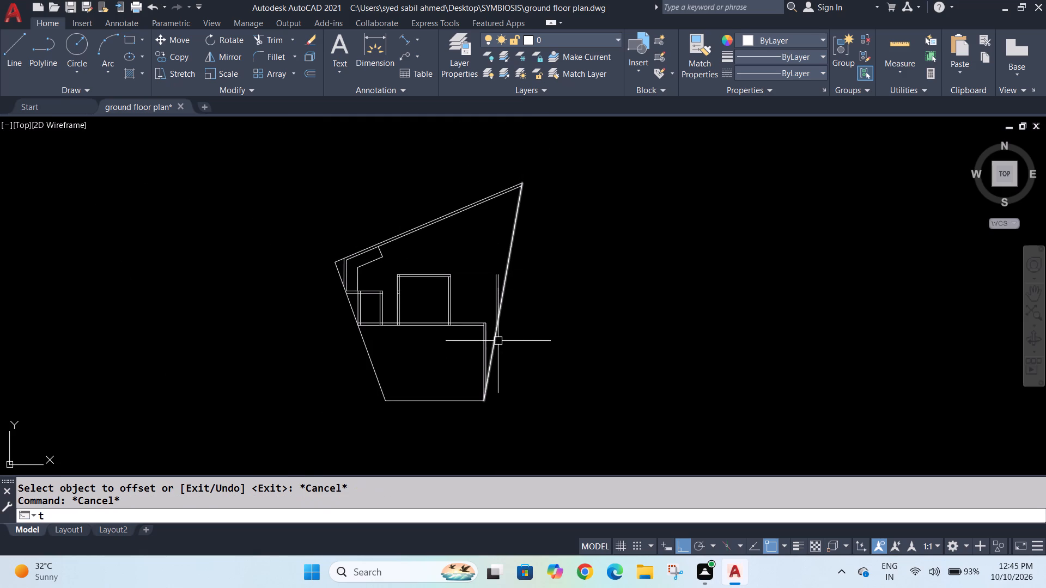
key("Return")
scroll(498, 341, "up", 4)
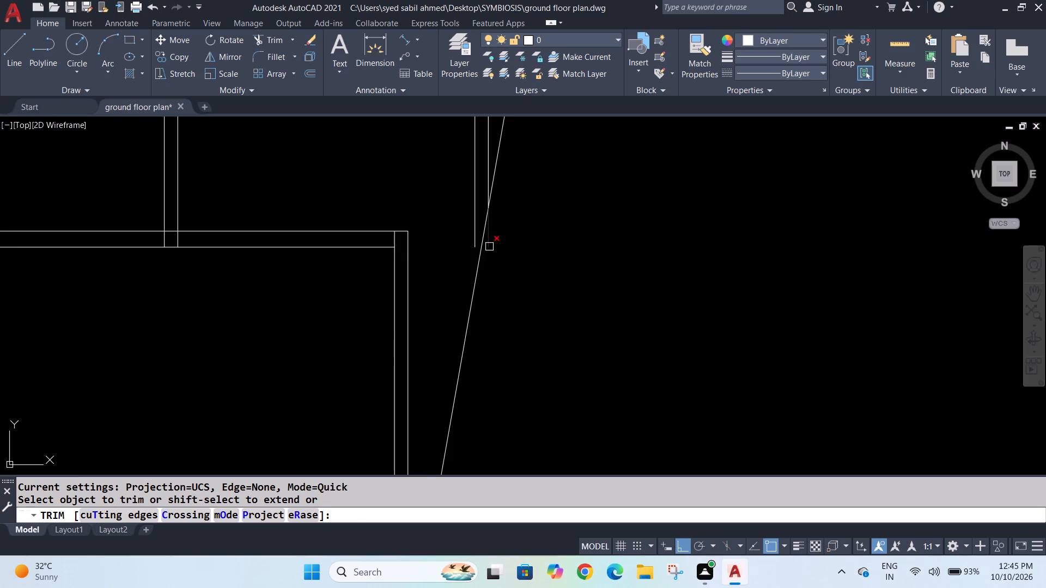
left_click(489, 247)
Extend both lines of the new east wall up to the sloping top wall, and the inner line down to the slanted boundary.
scroll(489, 247, "down", 3)
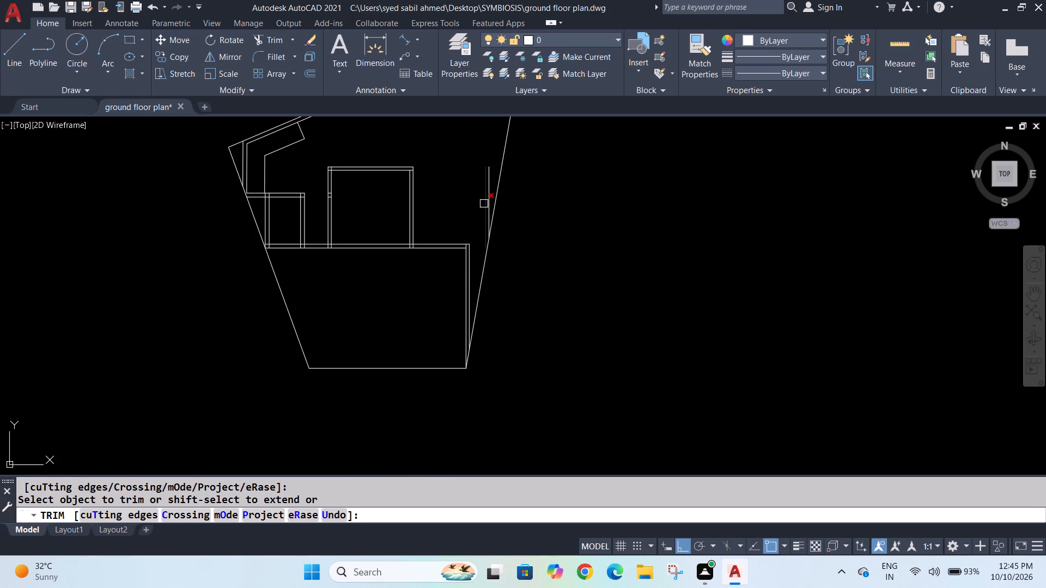
key("Escape")
key("Escape")
type("ex")
key("Return")
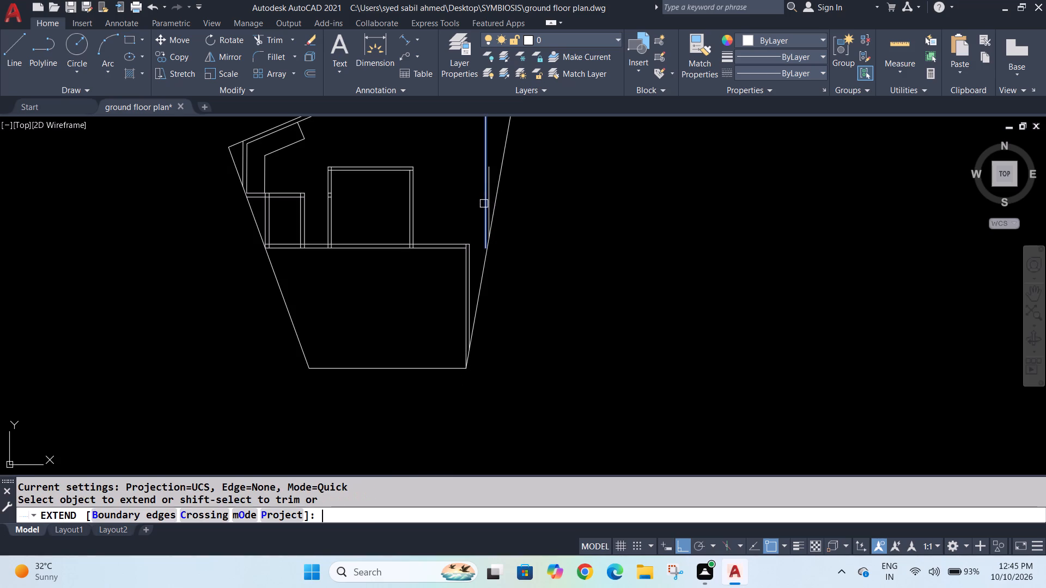
left_click(484, 205)
left_click(492, 199)
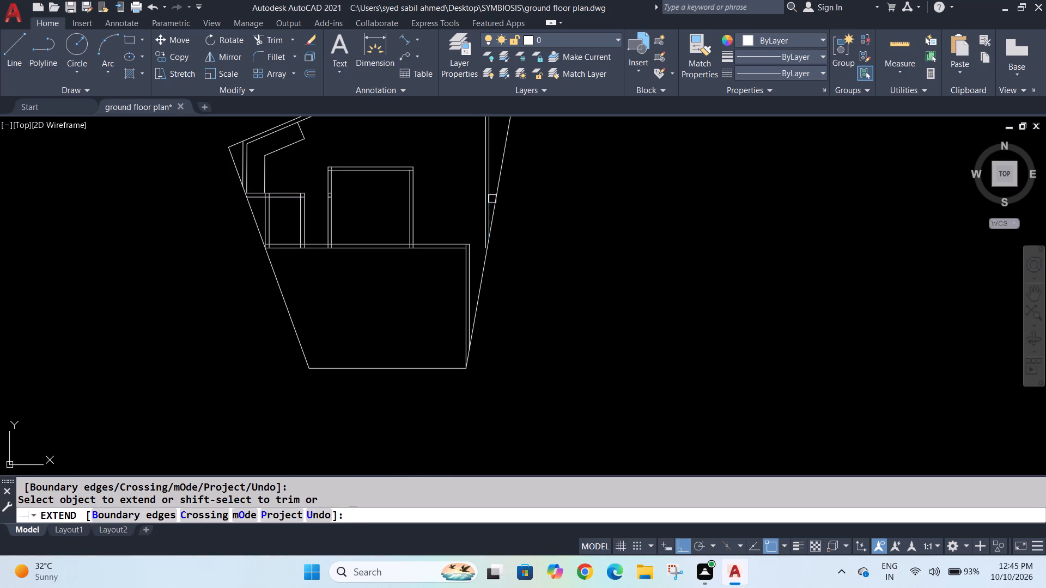
left_click(481, 238)
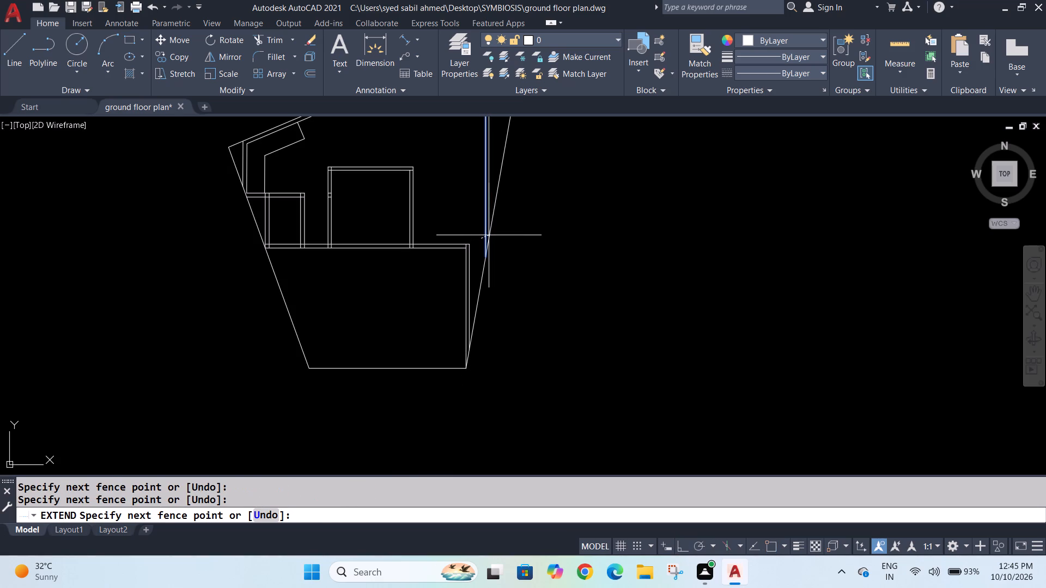
left_click(488, 235)
scroll(495, 218, "up", 2)
scroll(478, 192, "down", 4)
scroll(473, 146, "up", 2)
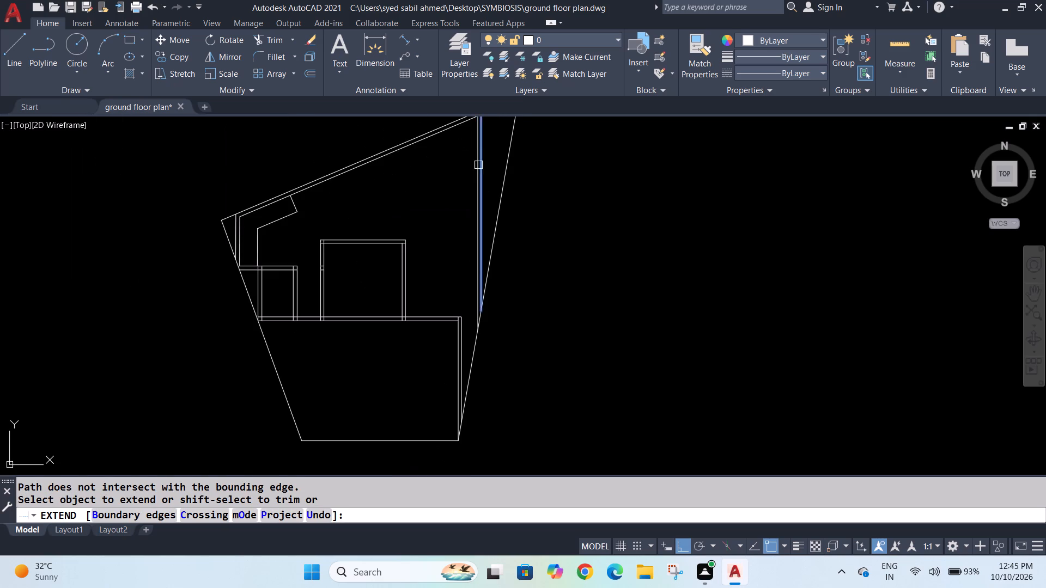
middle_click_drag(483, 176, 467, 250)
key("Escape")
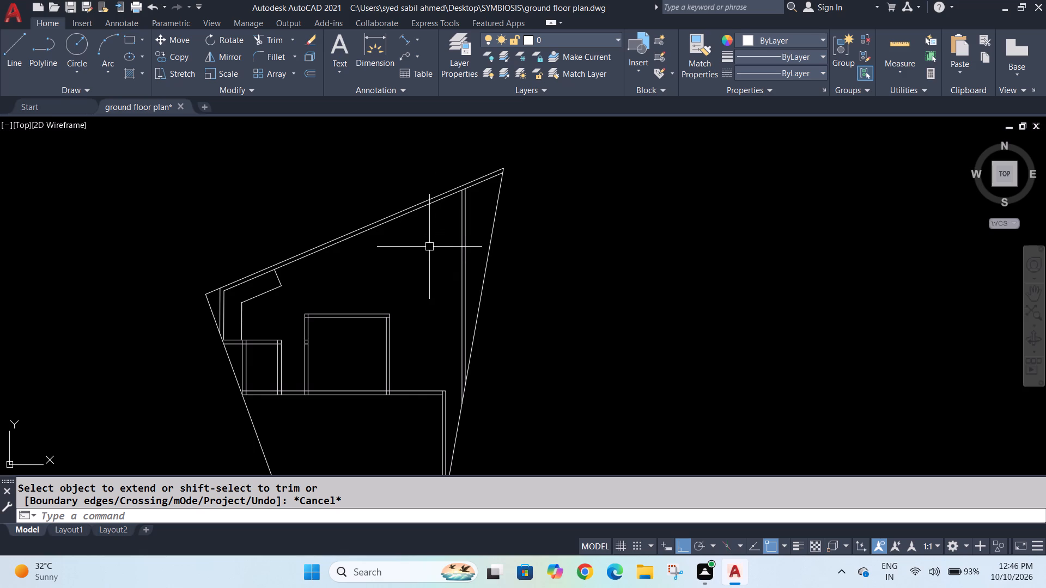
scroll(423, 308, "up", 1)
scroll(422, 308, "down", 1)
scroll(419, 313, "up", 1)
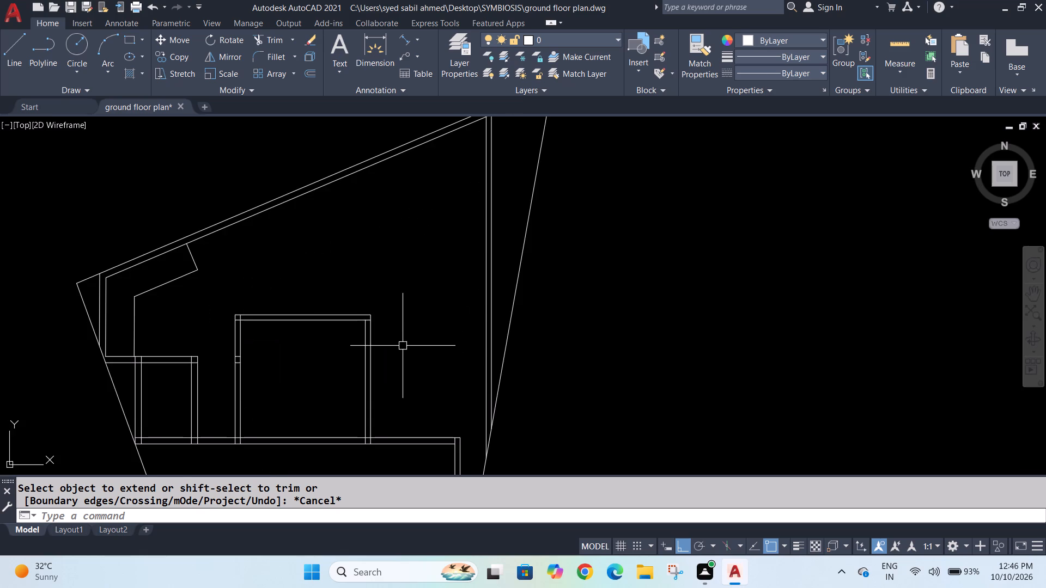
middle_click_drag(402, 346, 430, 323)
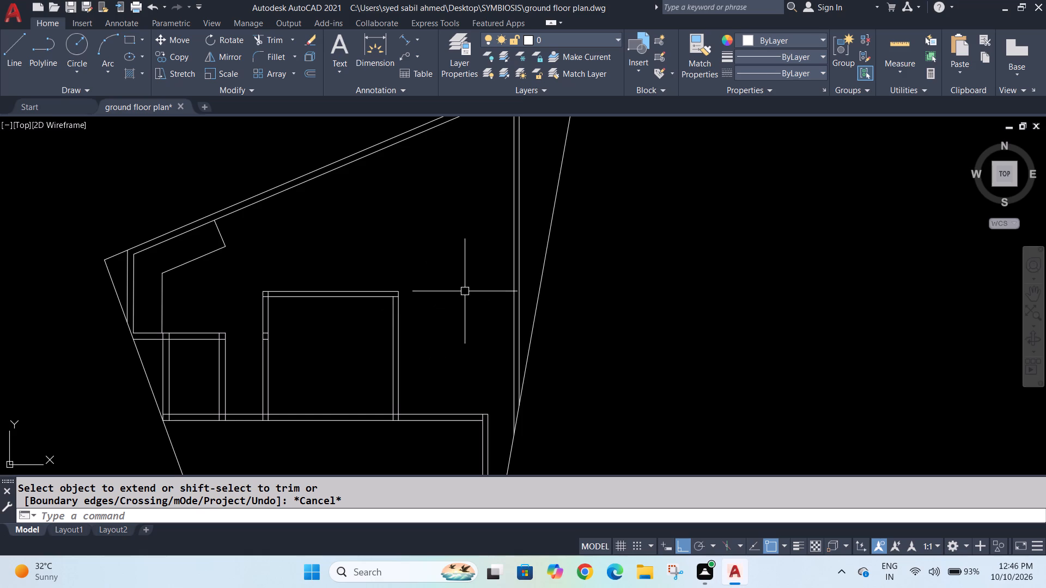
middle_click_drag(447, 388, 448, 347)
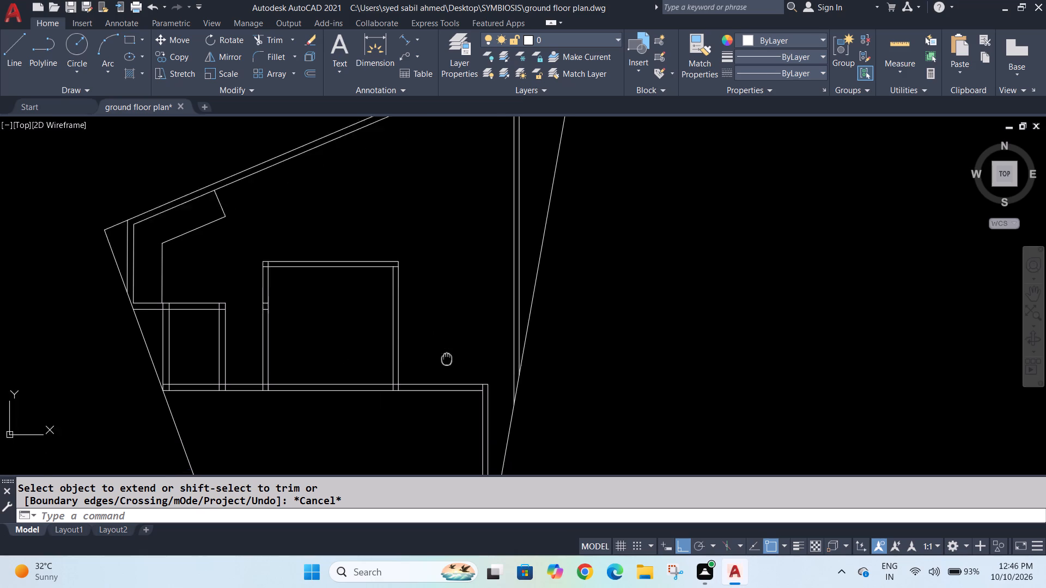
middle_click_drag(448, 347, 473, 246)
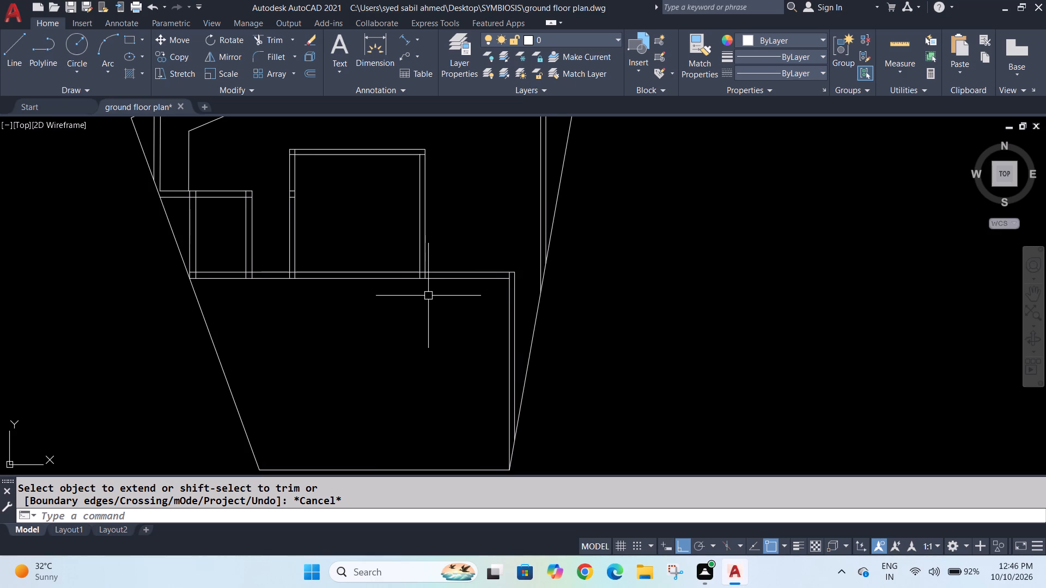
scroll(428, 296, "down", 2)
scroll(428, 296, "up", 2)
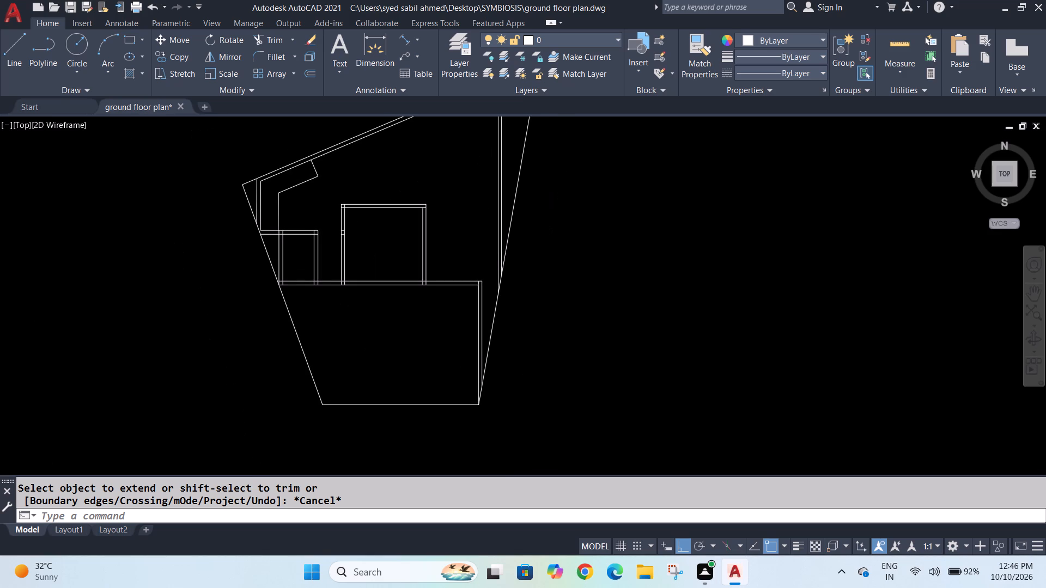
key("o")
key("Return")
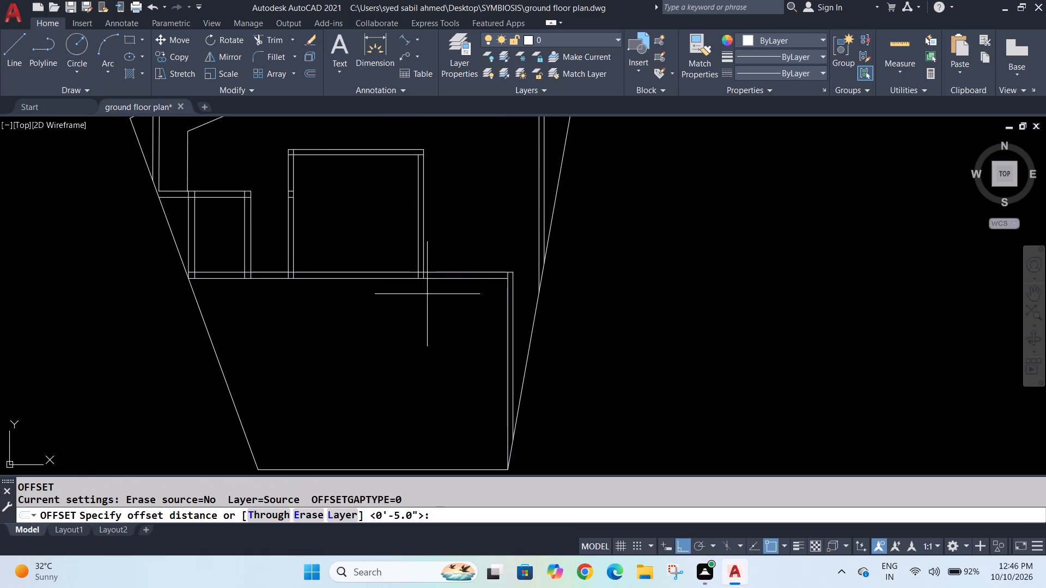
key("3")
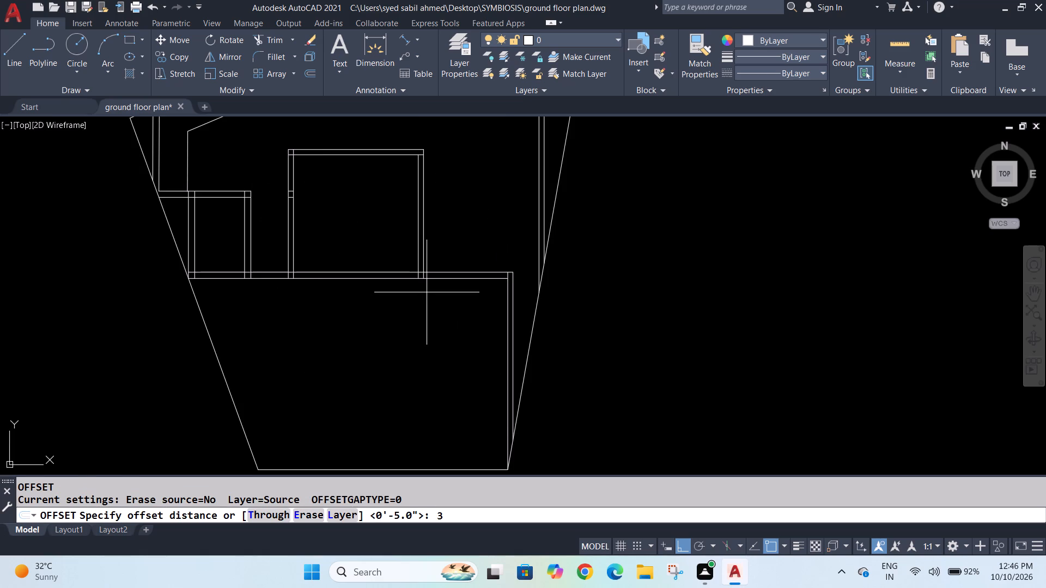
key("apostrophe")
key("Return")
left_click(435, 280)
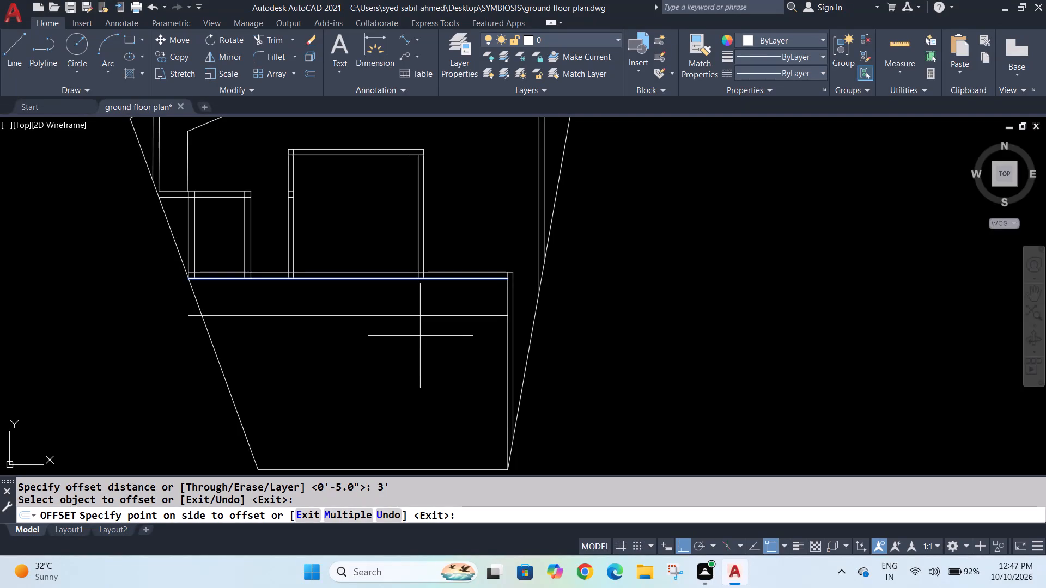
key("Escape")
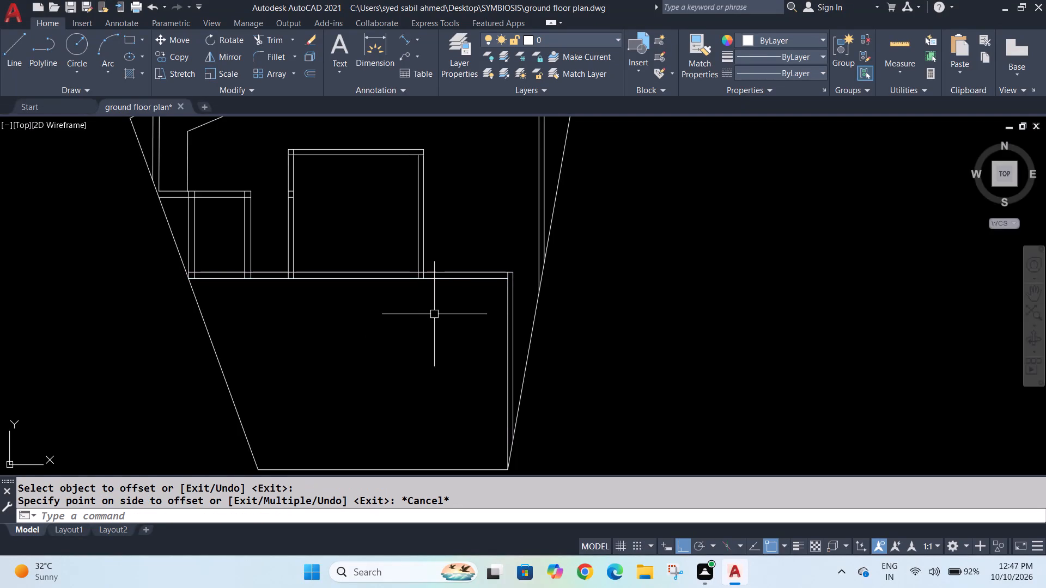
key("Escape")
Offset the lower line of the long horizontal wall beneath the rooms 6' to the south.
key("o")
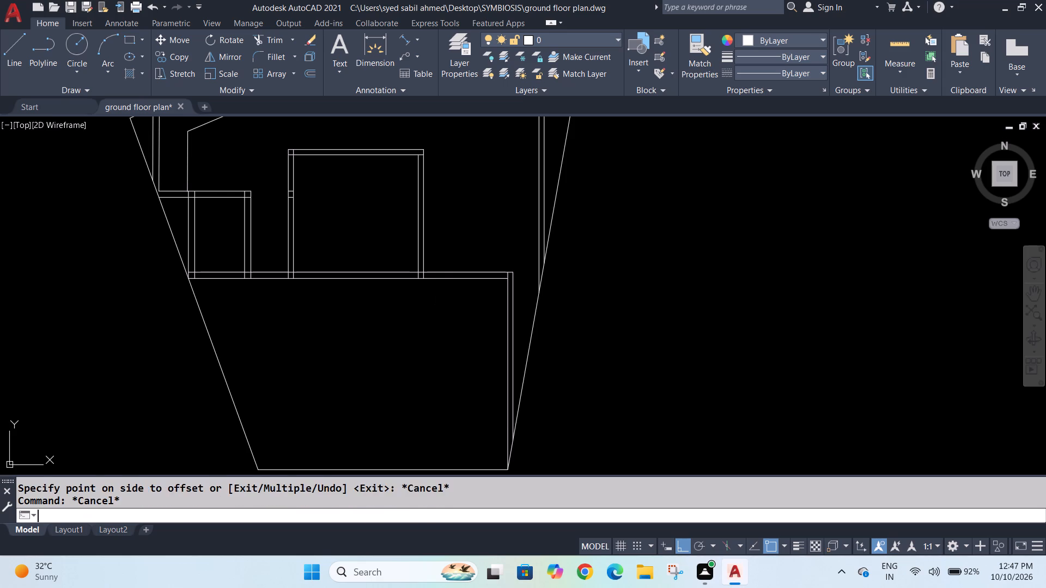
key("Return")
type("6'")
key("Return")
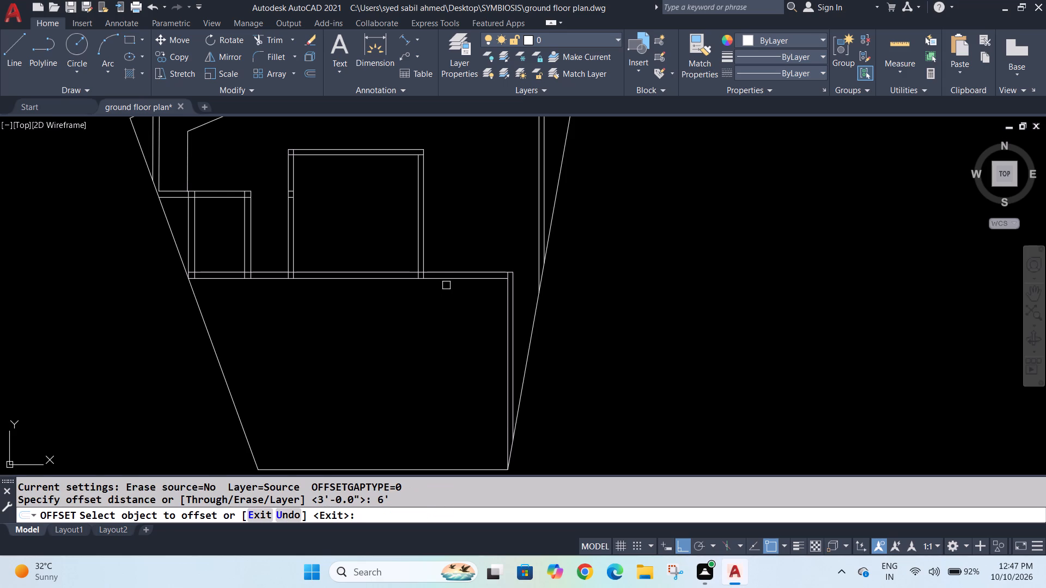
left_click(445, 280)
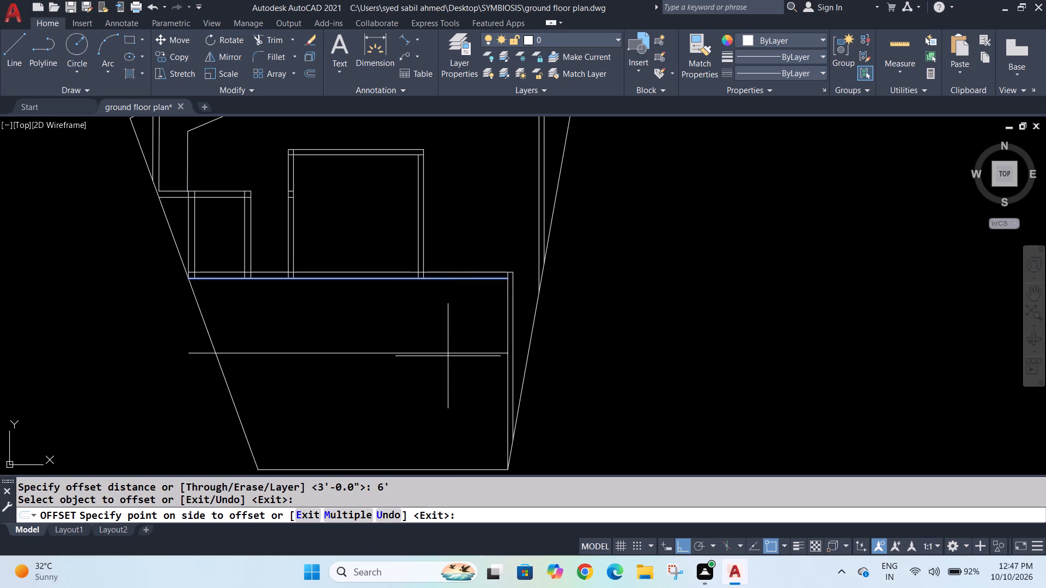
left_click(448, 356)
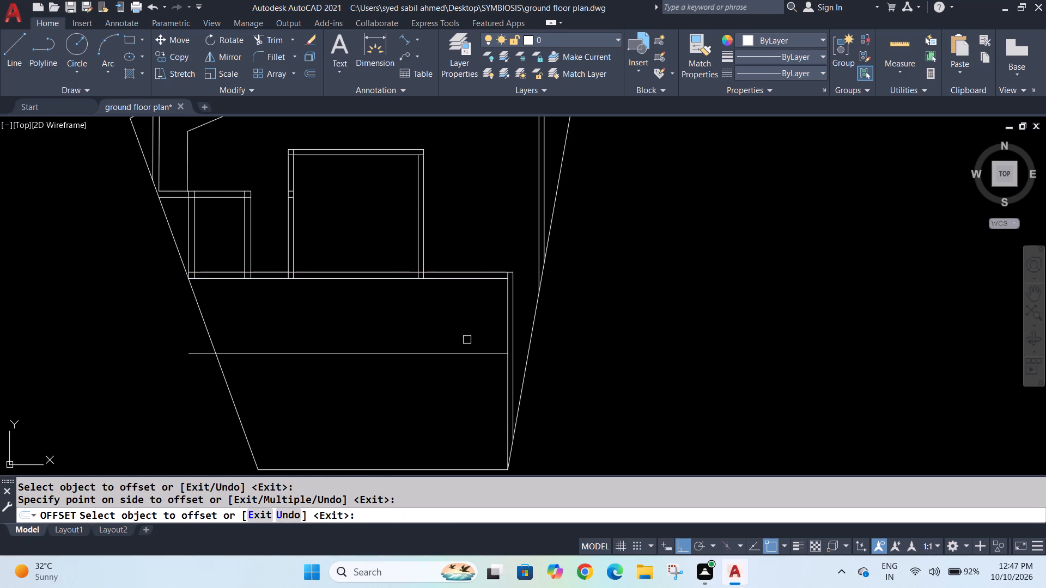
key("Escape")
key("Escape")
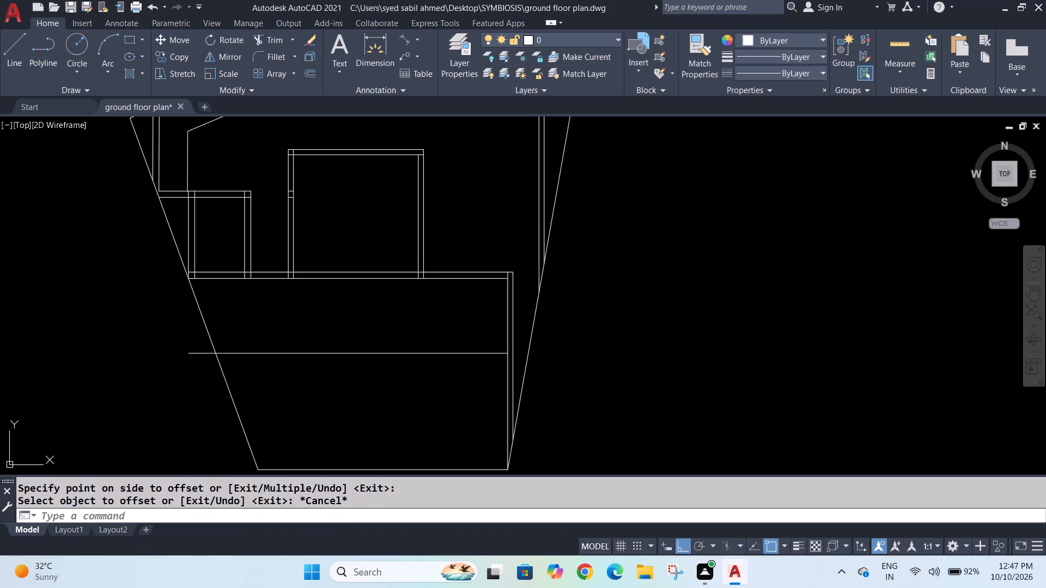
Offset the new horizontal line 5" further south to form the second wall face.
key("o")
key("Return")
key("5")
key("shift+quotedbl")
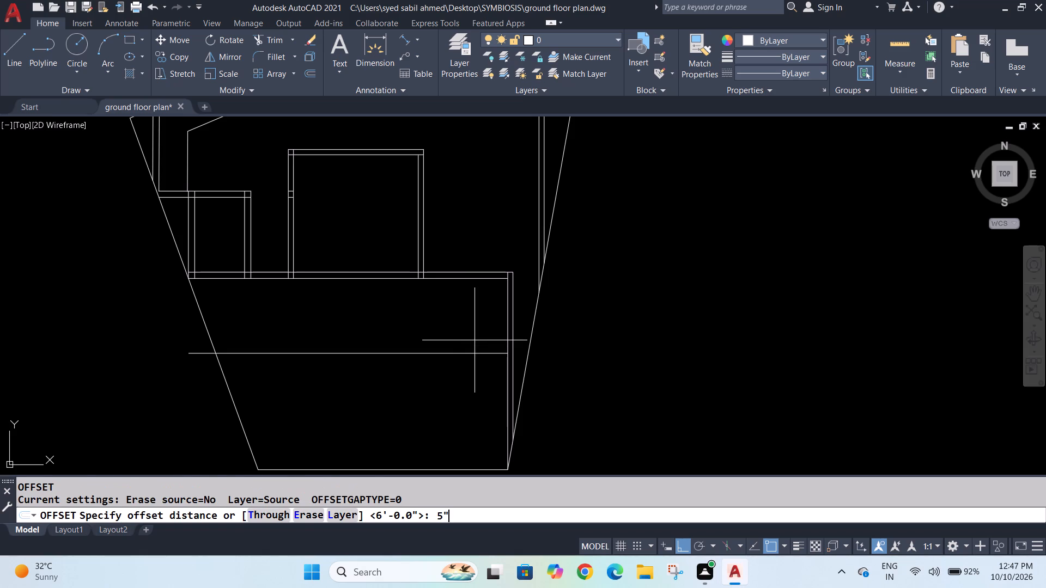
key("Return")
left_click_drag(471, 357, 469, 362)
left_click(465, 370)
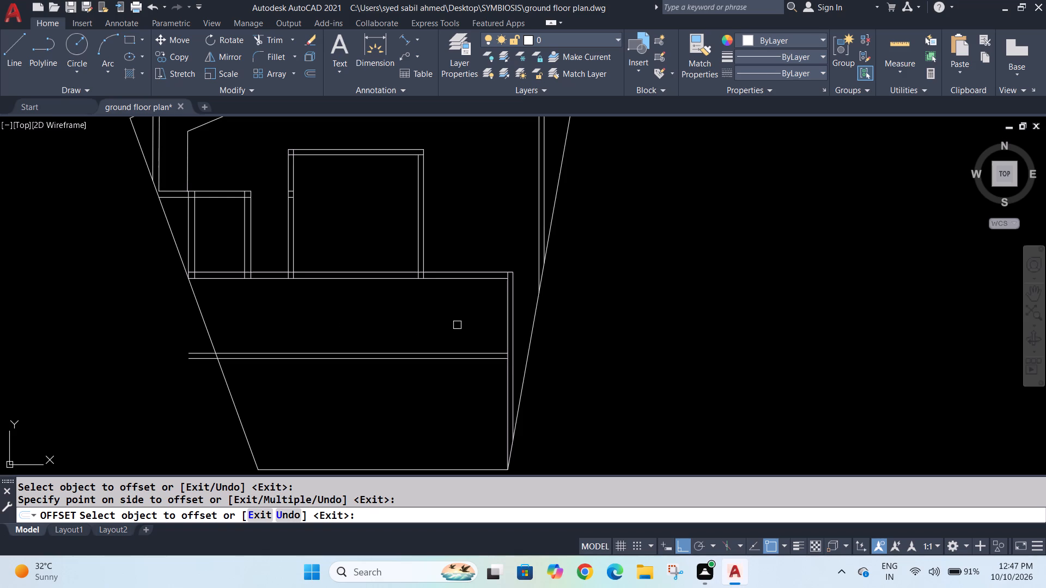
key("Escape")
key("Escape")
Extend both lines of the new horizontal wall east to the slanted east boundary.
type("ex")
key("Return")
left_click(492, 353)
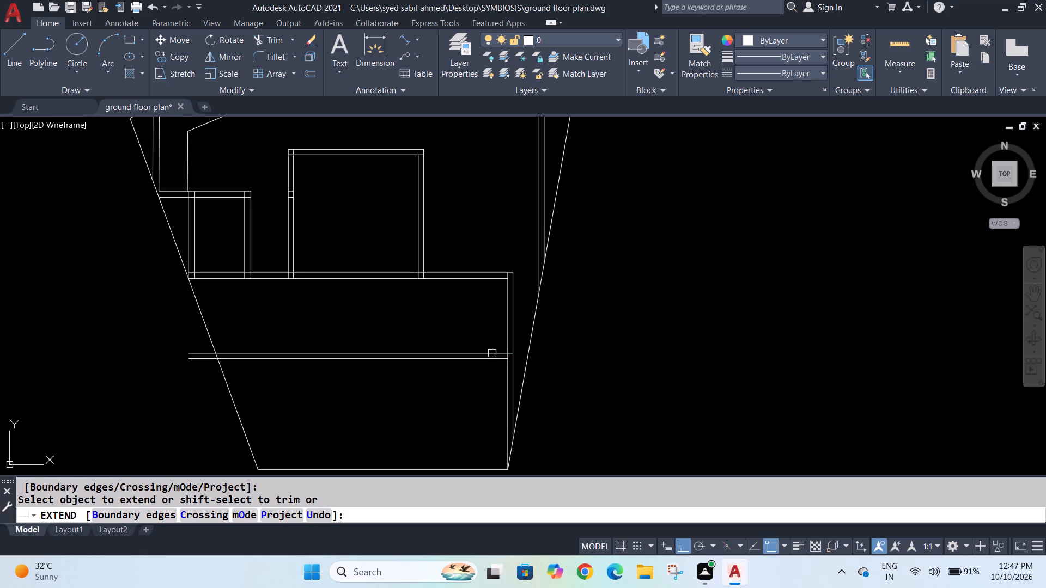
left_click(502, 353)
left_click(497, 359)
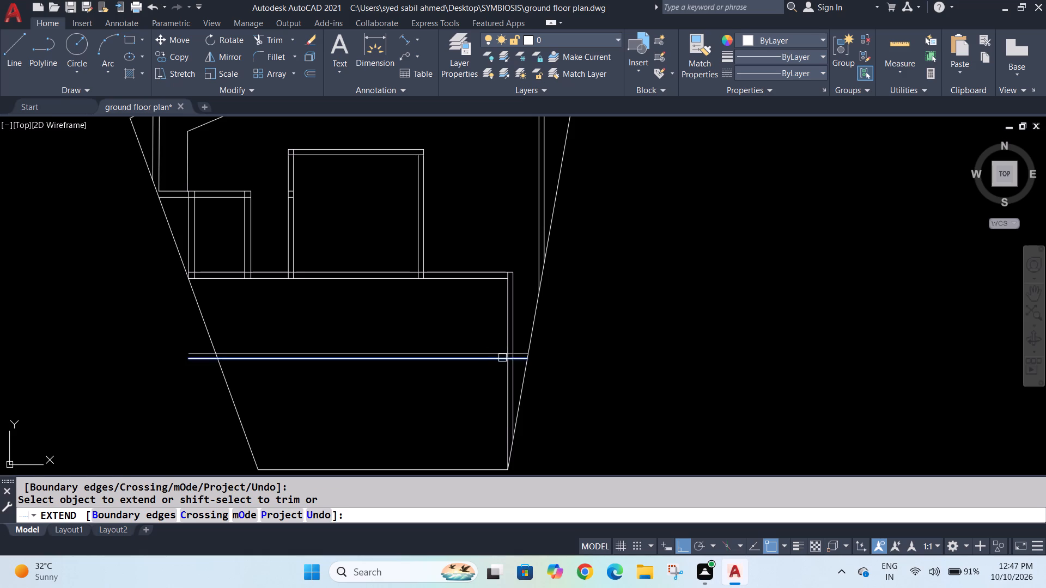
left_click(506, 357)
left_click(498, 362)
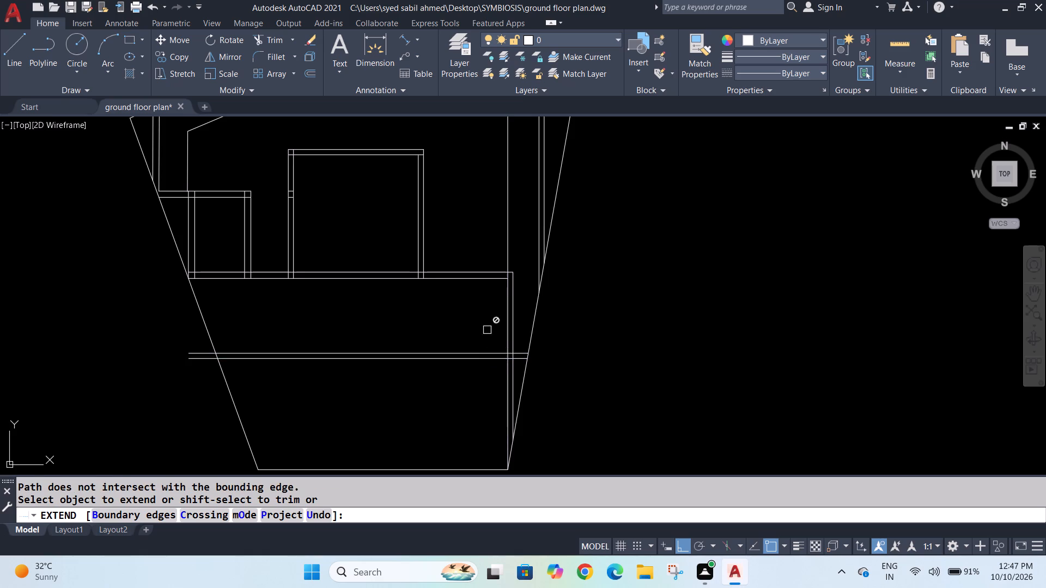
scroll(471, 278, "down", 4)
scroll(469, 281, "up", 2)
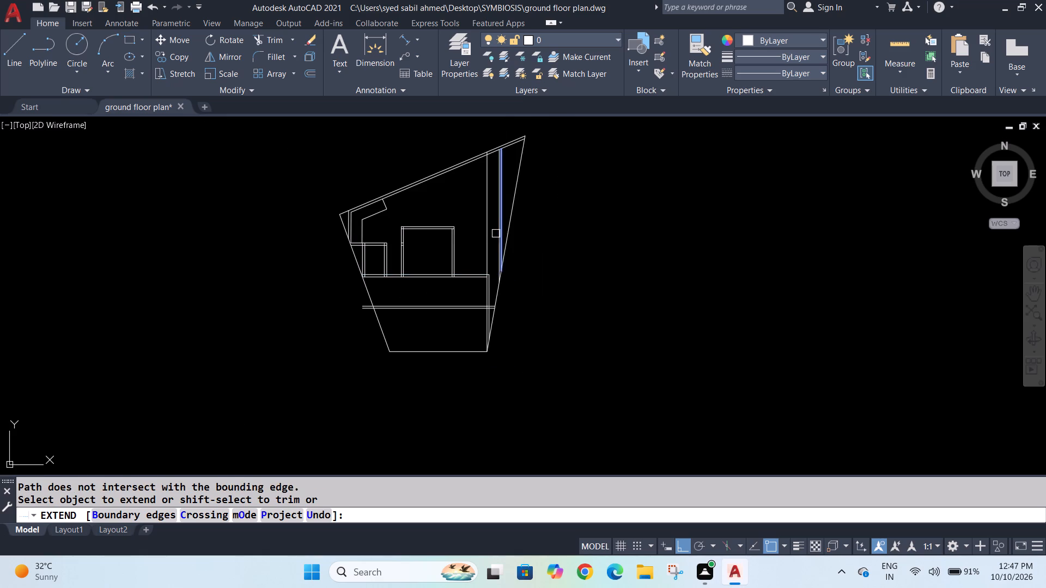
key("Escape")
Trim the part of the southern area's inner east wall line that runs above its top wall up to the sloping wall.
left_click(486, 247)
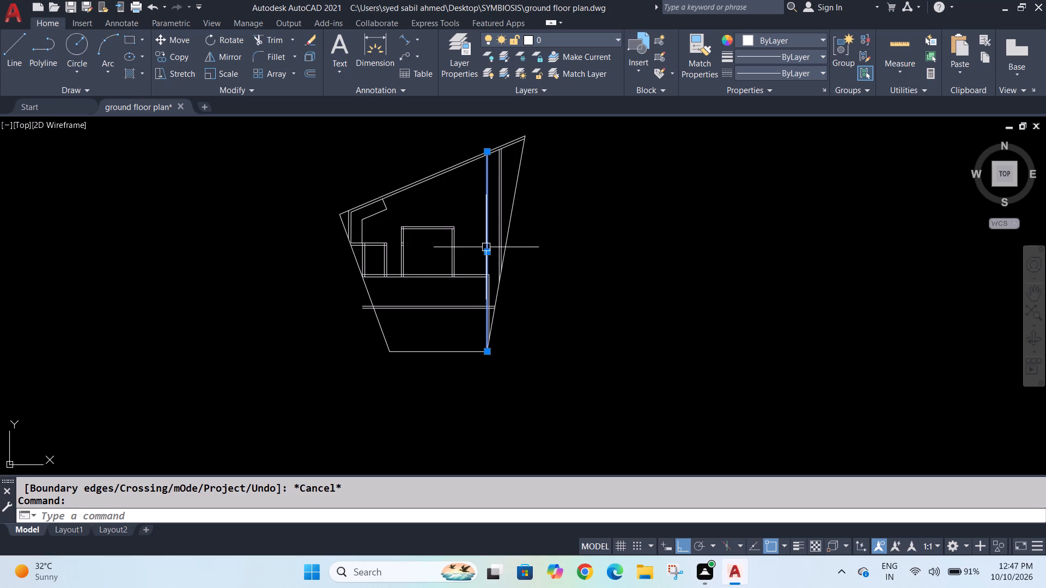
key("Escape")
key("Escape")
key("r")
key("Escape")
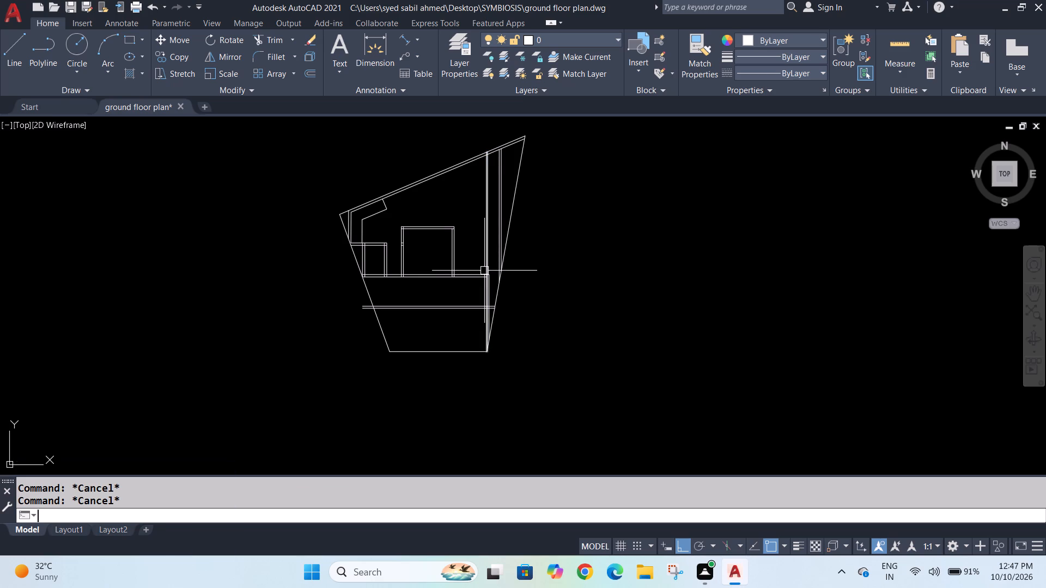
key("Escape")
type("tr")
key("Return")
left_click(486, 258)
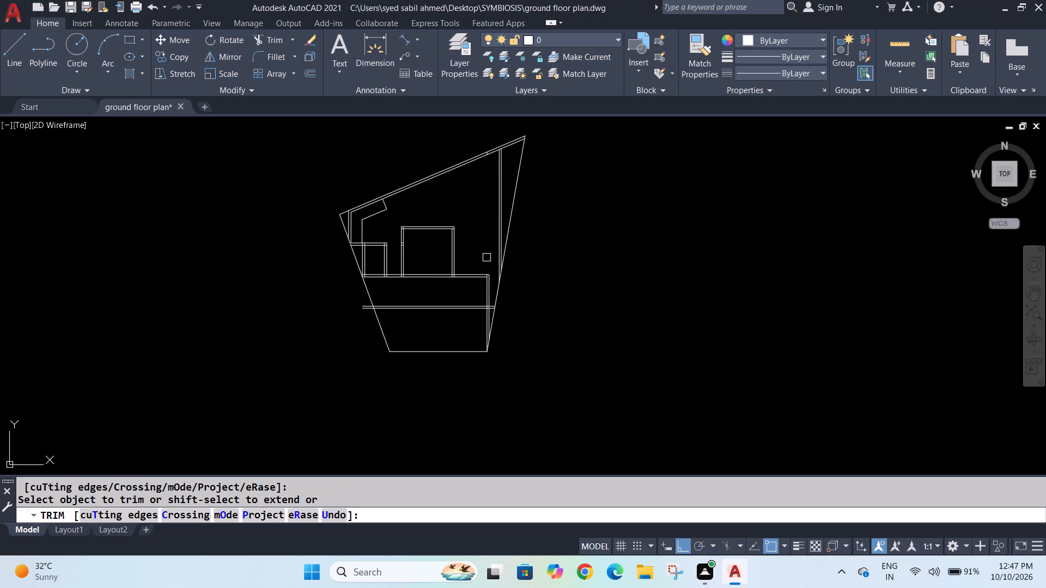
scroll(478, 280, "up", 3)
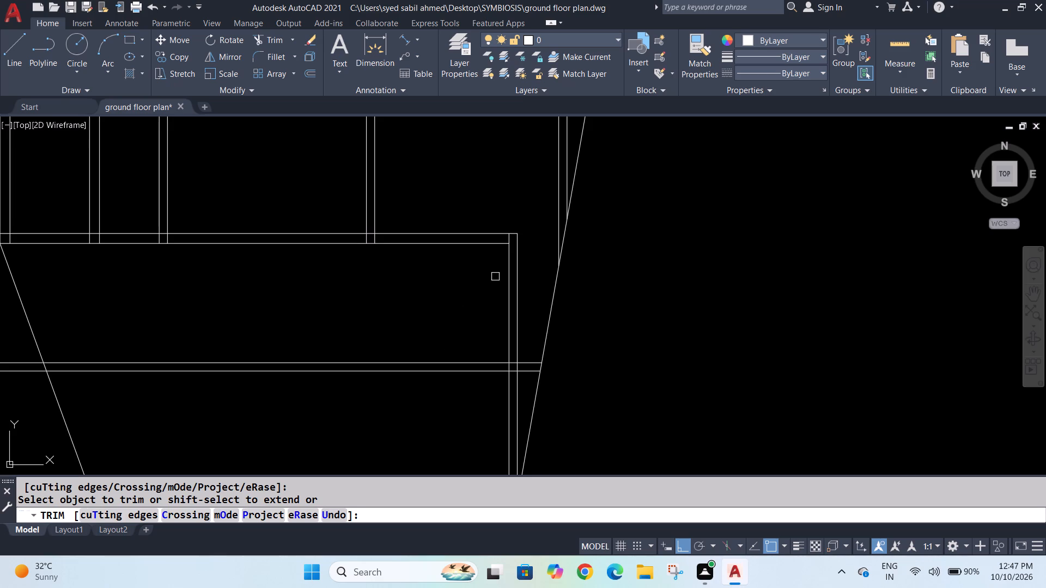
middle_click_drag(529, 264, 449, 368)
middle_click(449, 368)
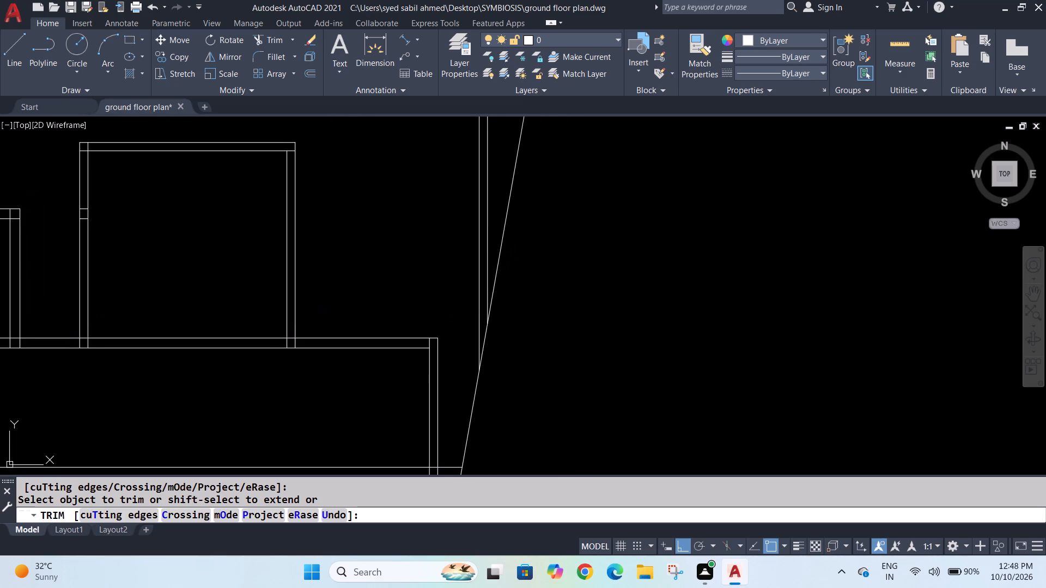
middle_click(448, 368)
key("Escape")
key("Escape")
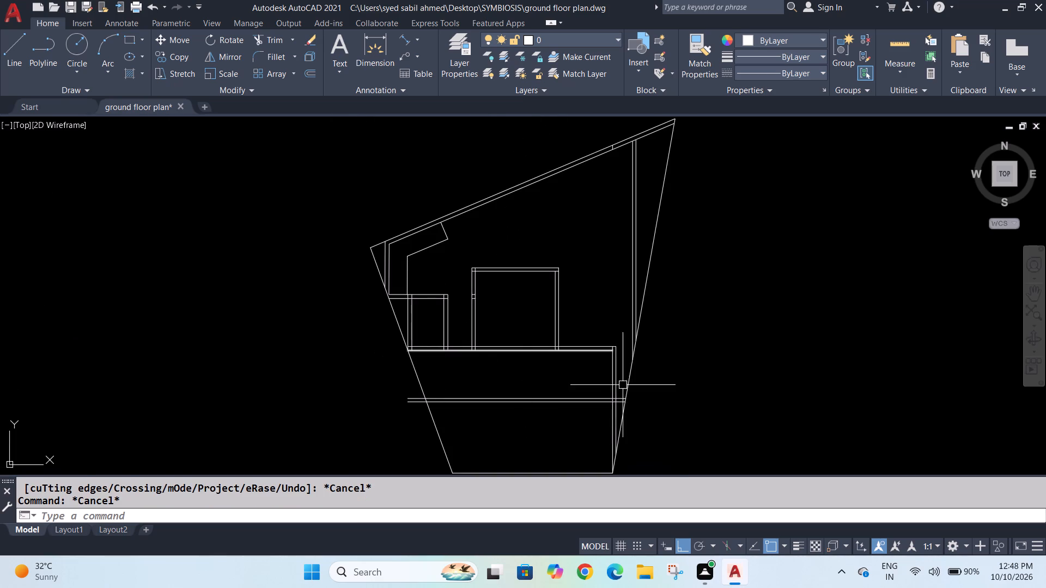
Offset the inner line of the southern area's east wall 7'-3" to the west.
scroll(607, 387, "up", 3)
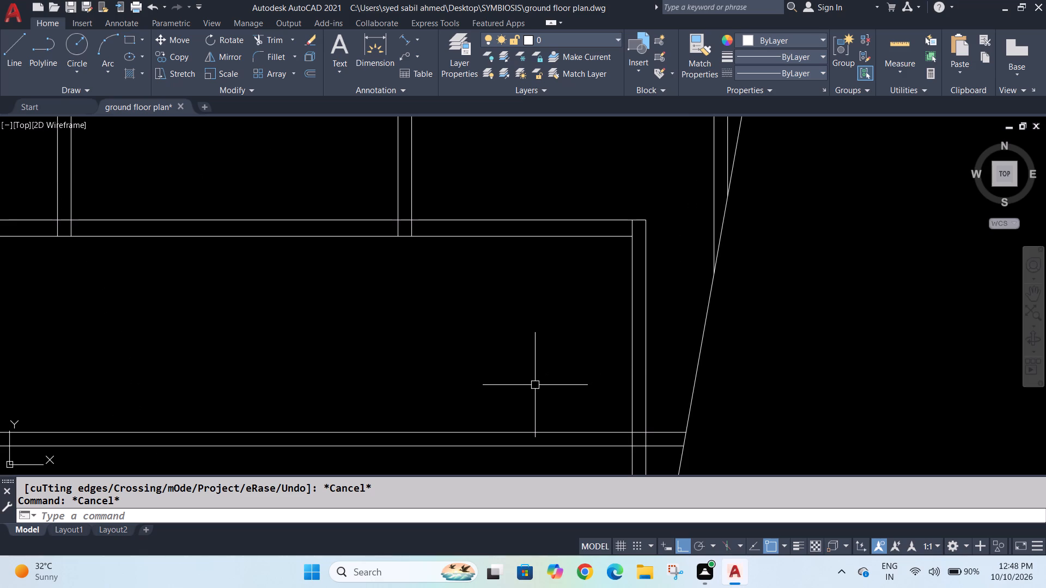
key("o")
key("Return")
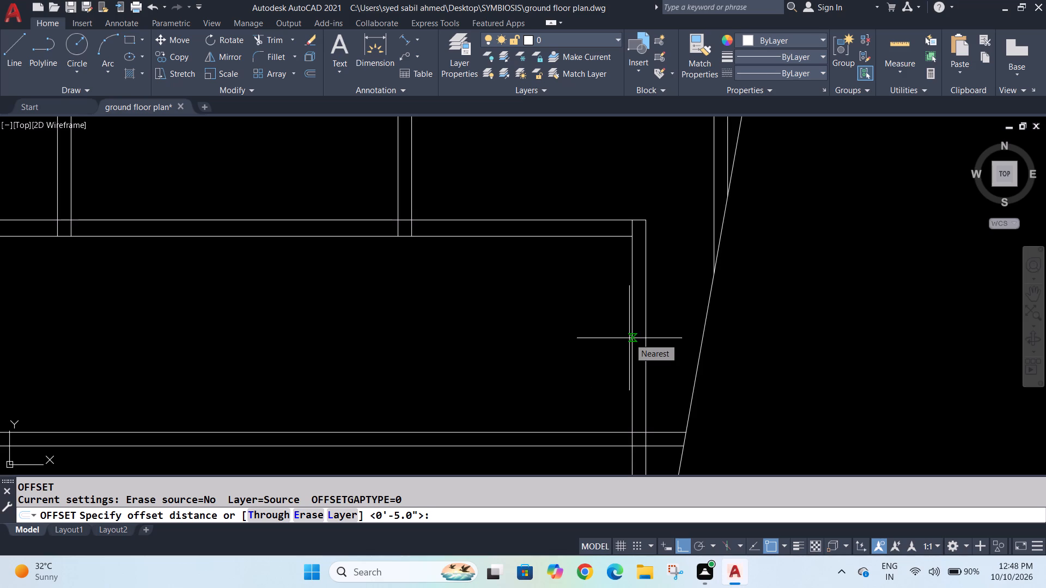
key("7")
key("apostrophe")
key("minus")
key("3")
key("shift+quotedbl")
key("Return")
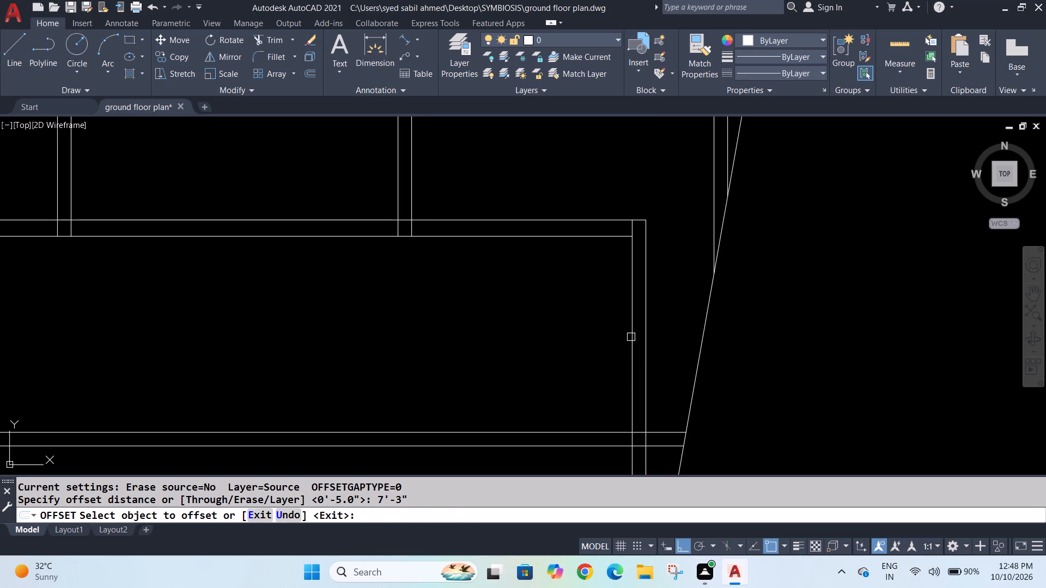
left_click(631, 337)
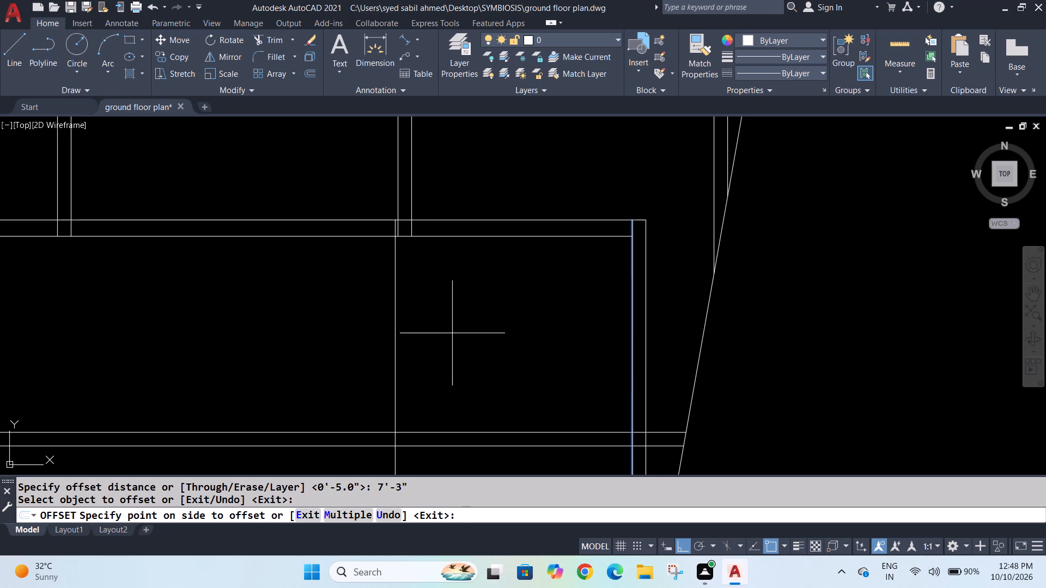
left_click(452, 336)
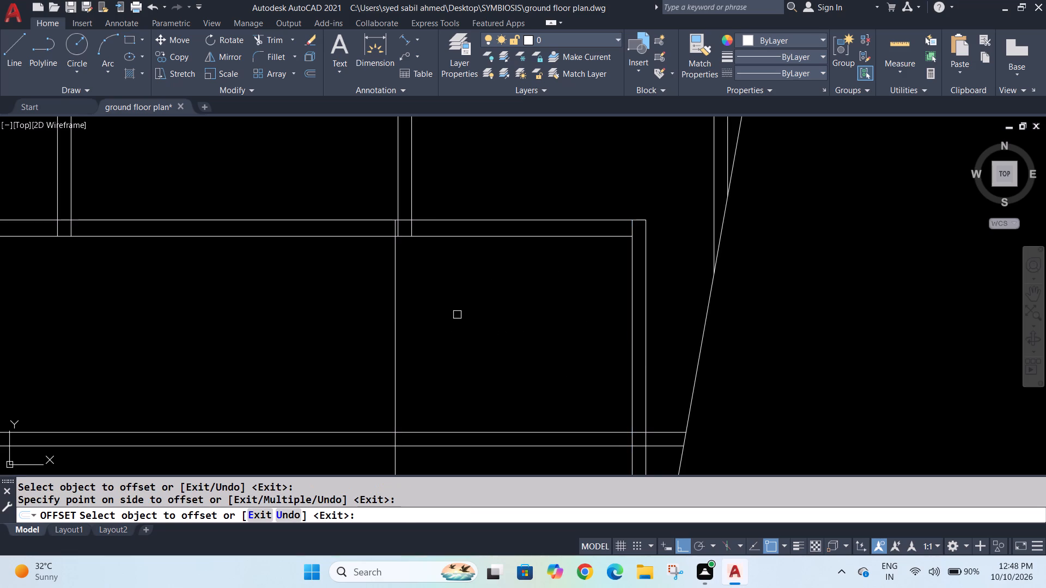
key("Escape")
key("Escape")
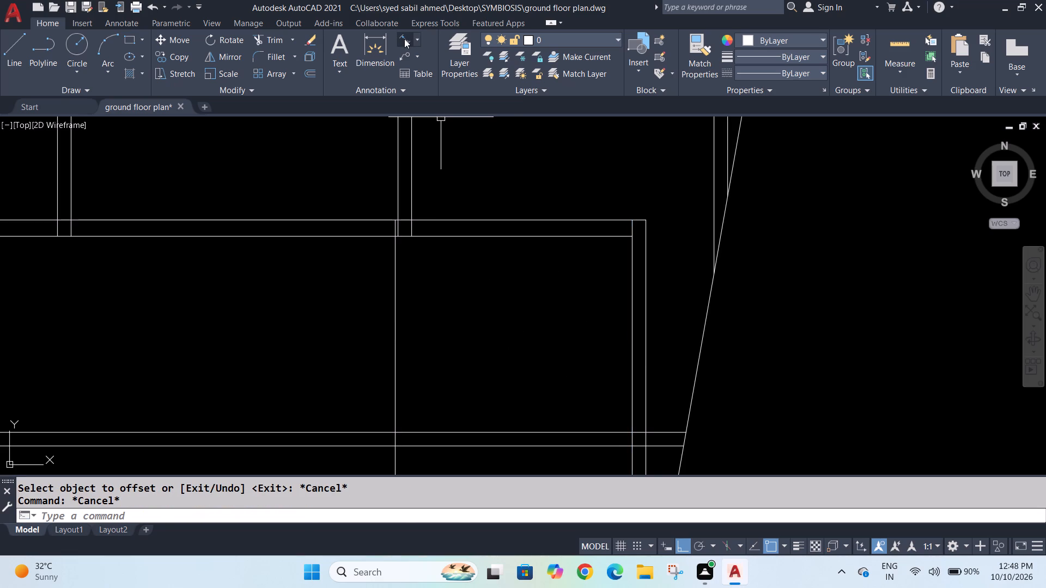
Check the horizontal distance between the new vertical line and the inner east wall line with a linear dimension.
left_click(415, 43)
left_click(410, 62)
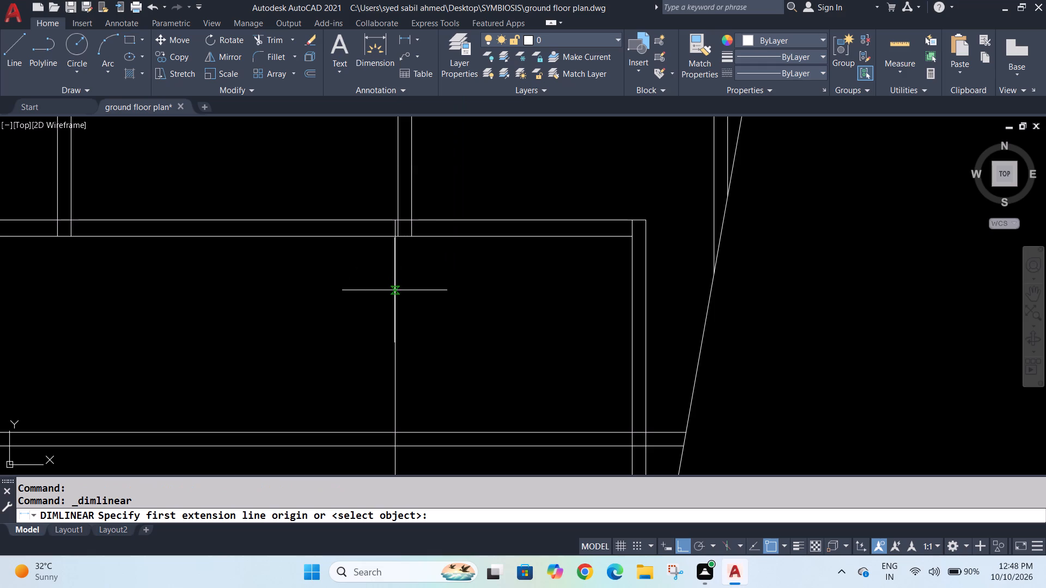
left_click(393, 290)
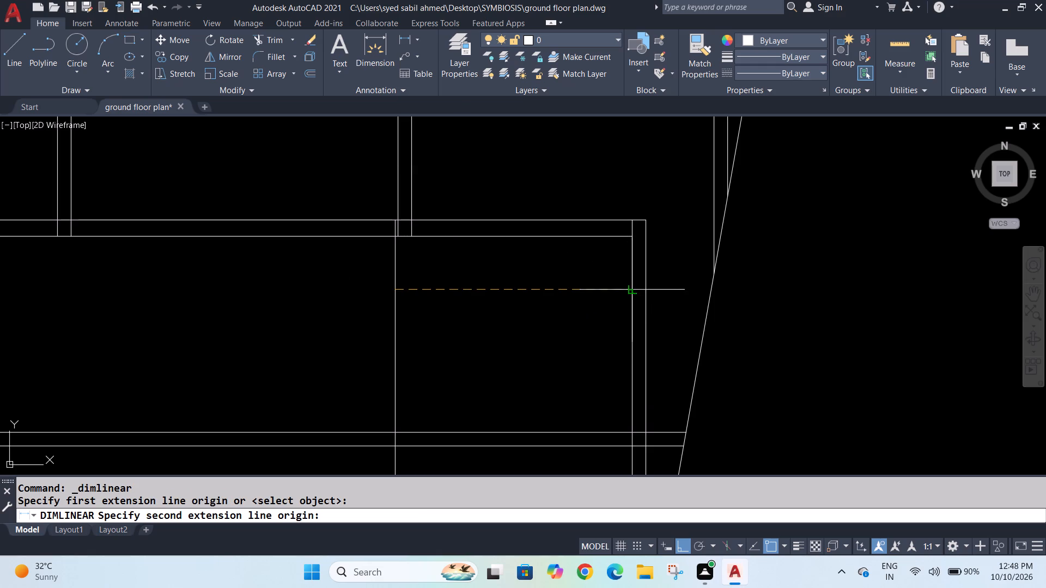
left_click(634, 287)
key("Escape")
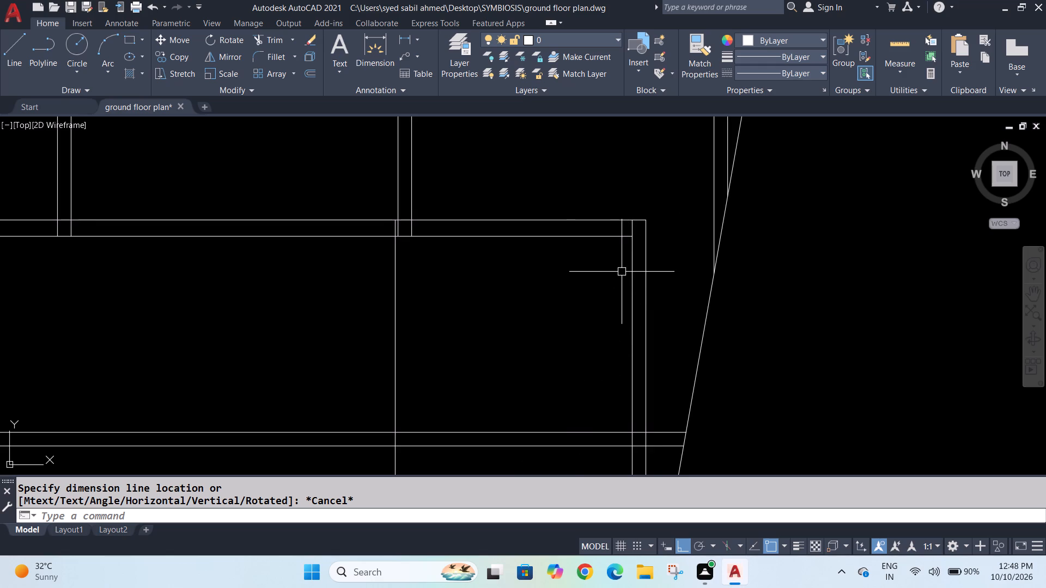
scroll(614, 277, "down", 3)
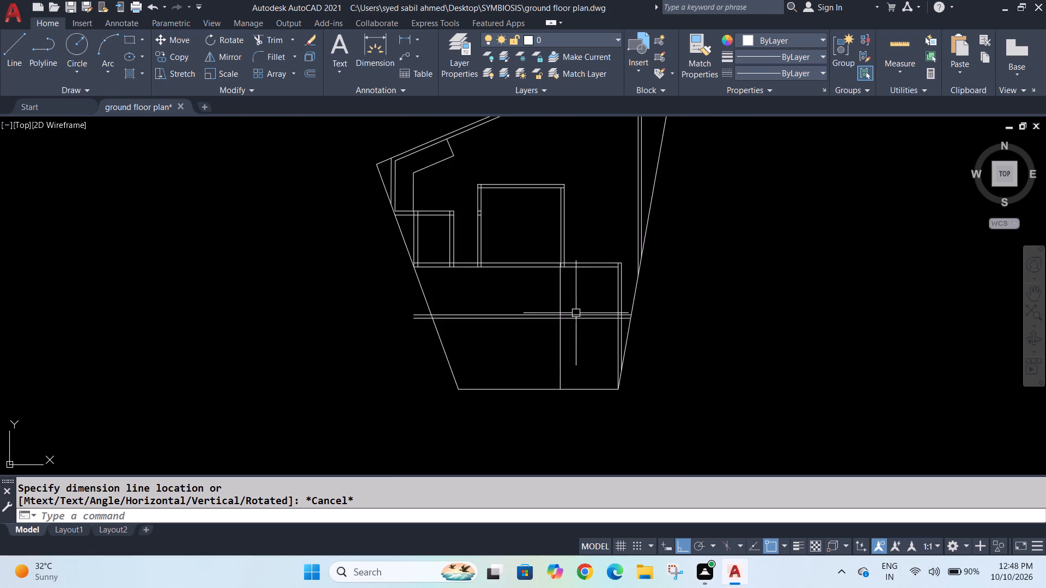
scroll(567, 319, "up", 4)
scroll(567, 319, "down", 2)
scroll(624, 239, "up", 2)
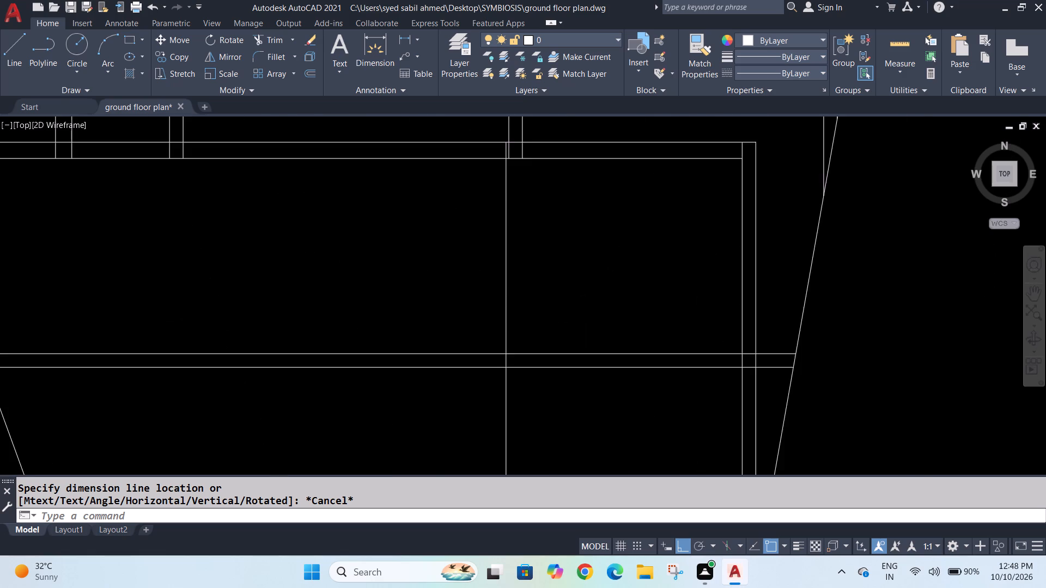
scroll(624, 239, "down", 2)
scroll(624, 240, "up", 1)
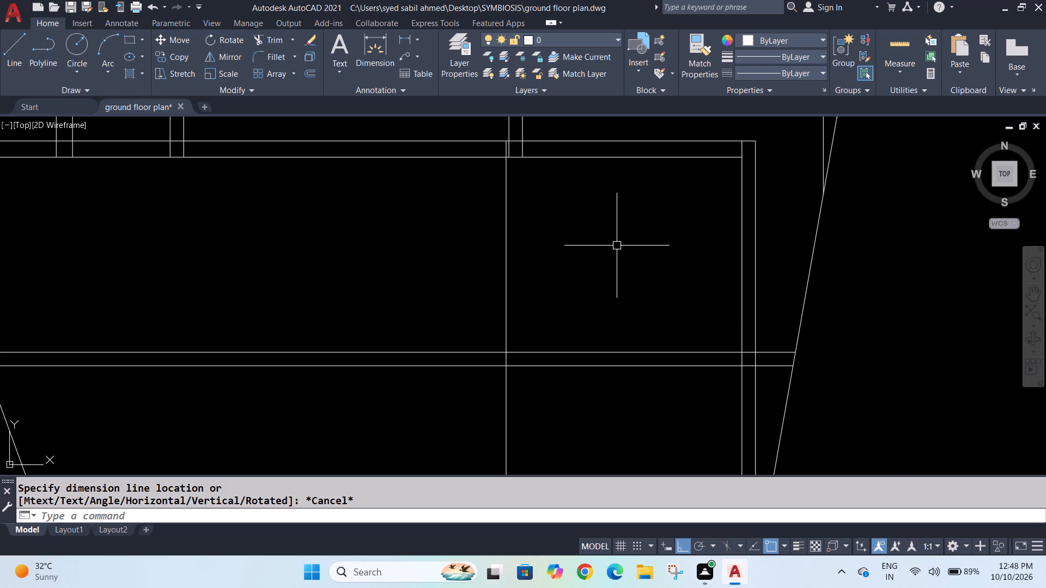
Undo the 7'-3" offset of the southern area's inner east wall line.
scroll(615, 248, "down", 1)
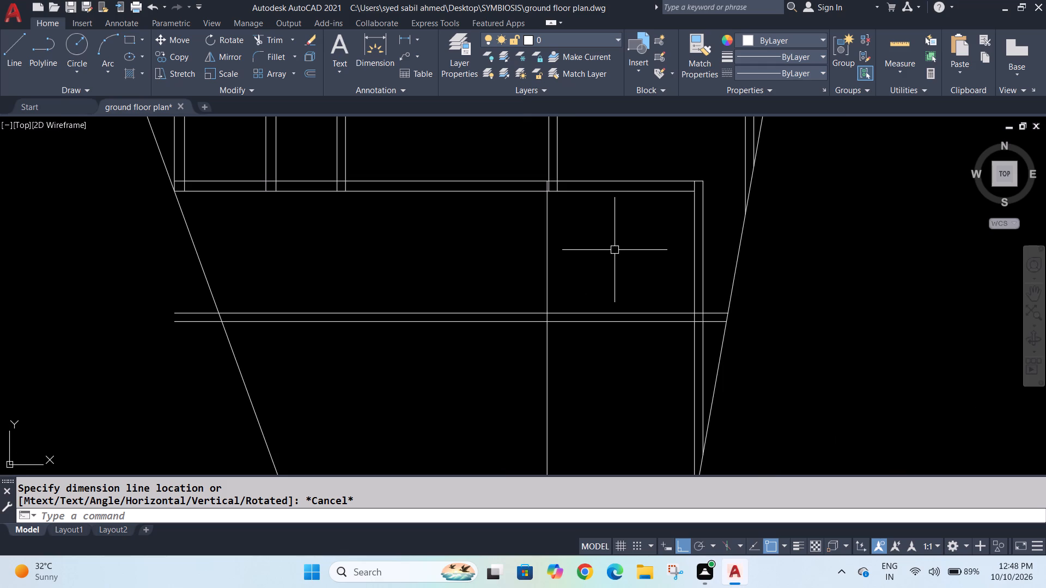
scroll(615, 250, "down", 1)
scroll(615, 250, "up", 1)
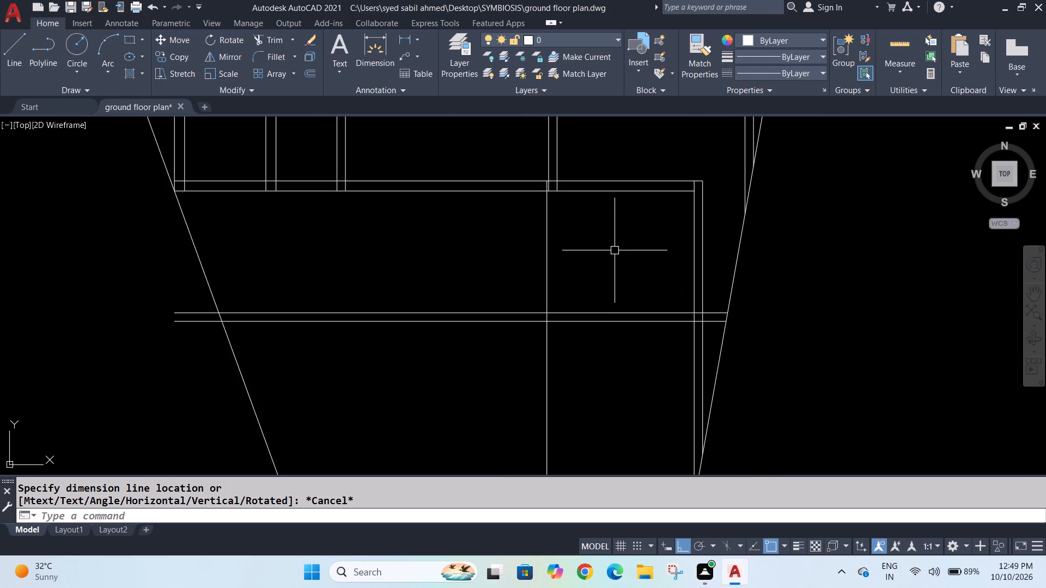
scroll(615, 250, "up", 1)
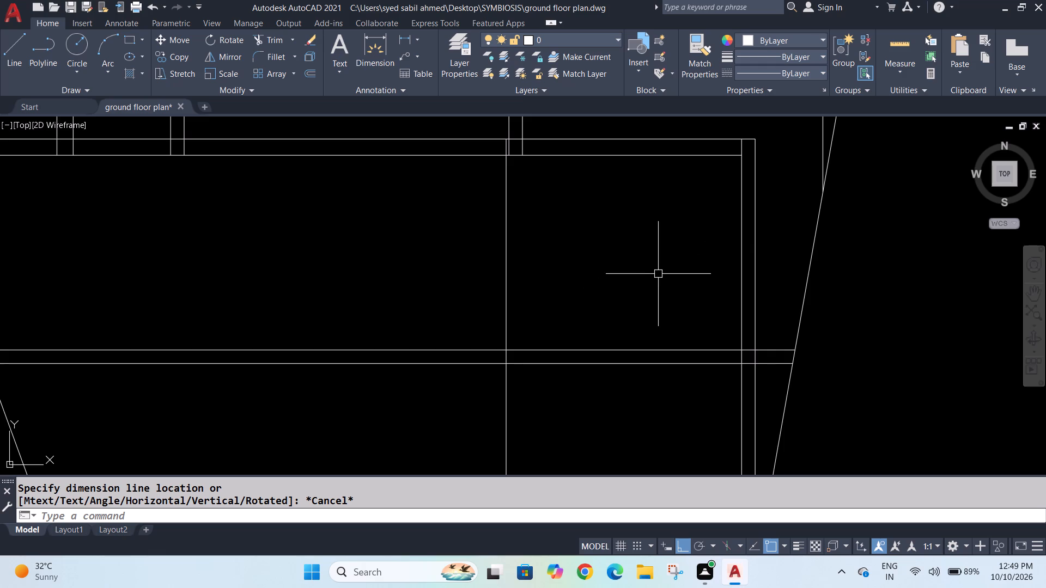
key("ctrl+z")
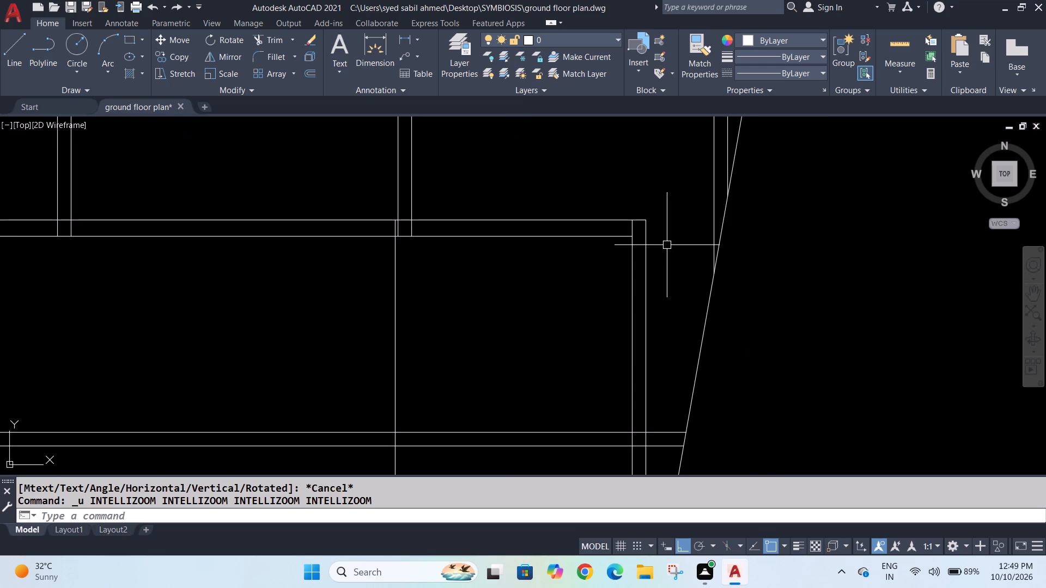
key("ctrl+z")
key("ctrl+z")
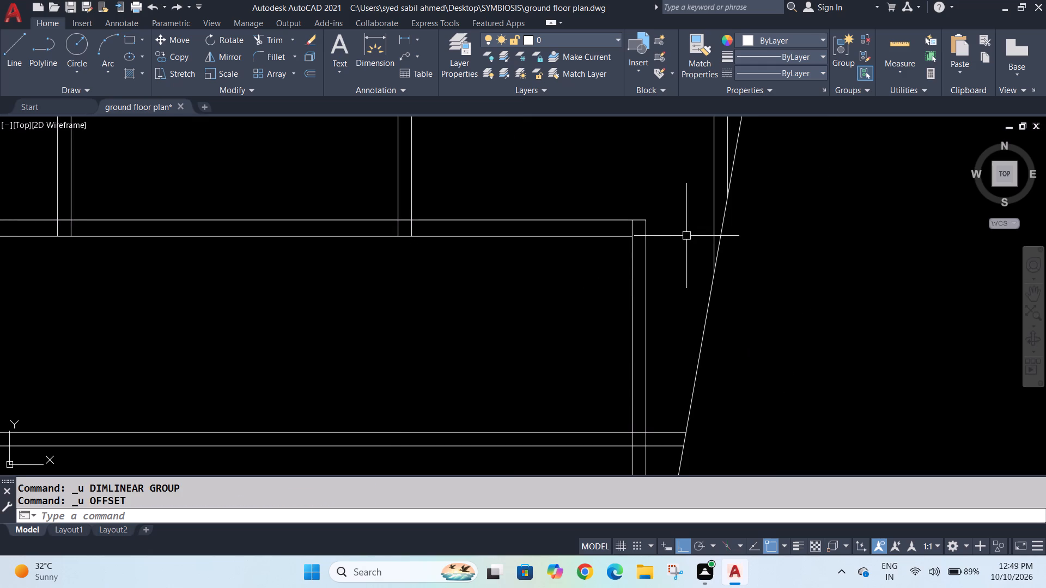
Offset the inner line of the southern area's east wall 3' to the west.
key("Escape")
key("Escape")
key("o")
key("Return")
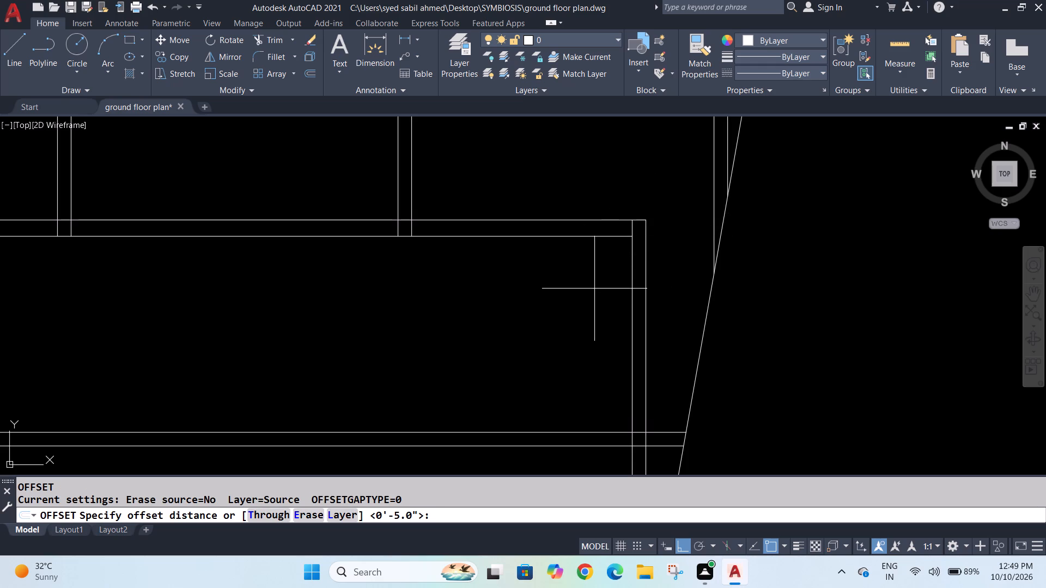
key("3")
key("apostrophe")
key("Return")
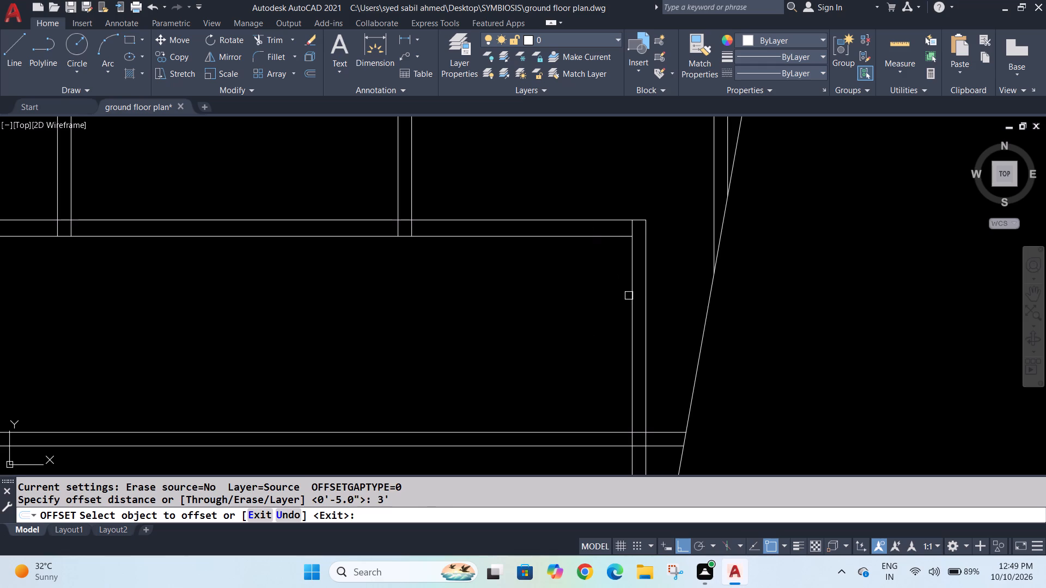
left_click(629, 296)
left_click(583, 303)
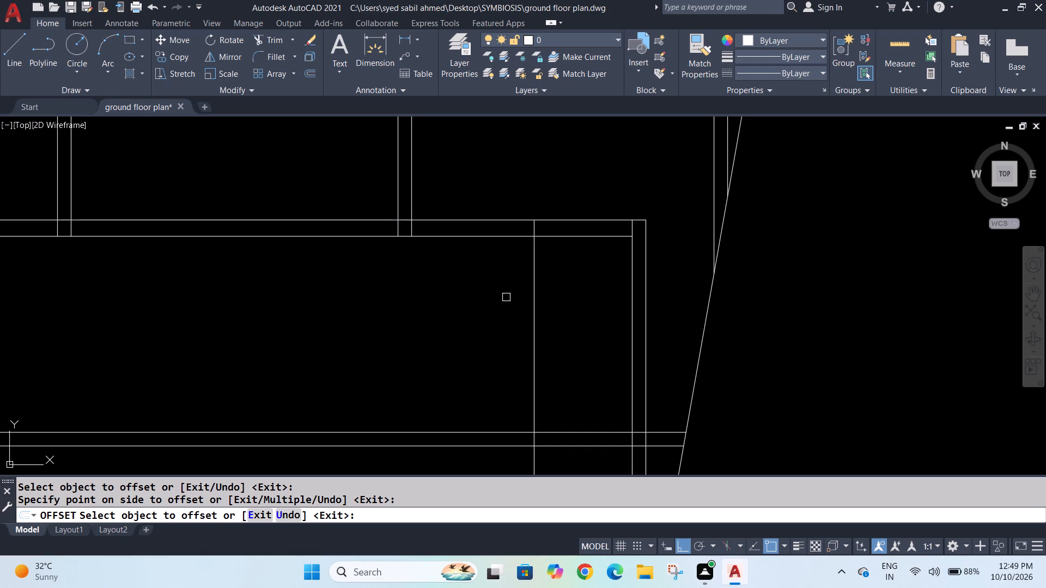
key("Escape")
key("Escape")
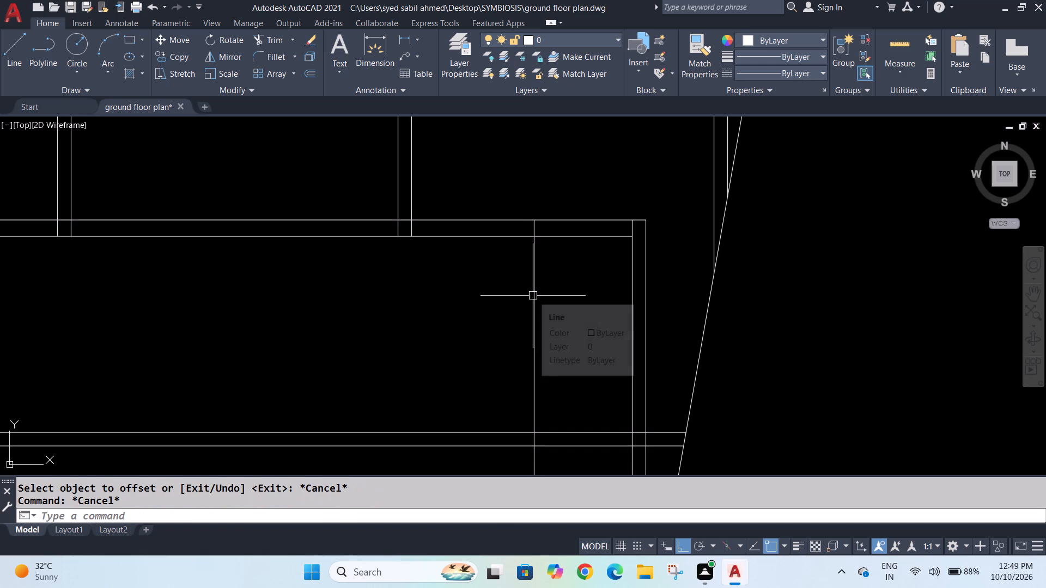
Offset the new vertical line 9" westward, repeating from each resulting line until eleven further tread lines are made.
key("o")
key("Return")
type("9\"")
key("Return")
left_click(533, 294)
left_click(508, 296)
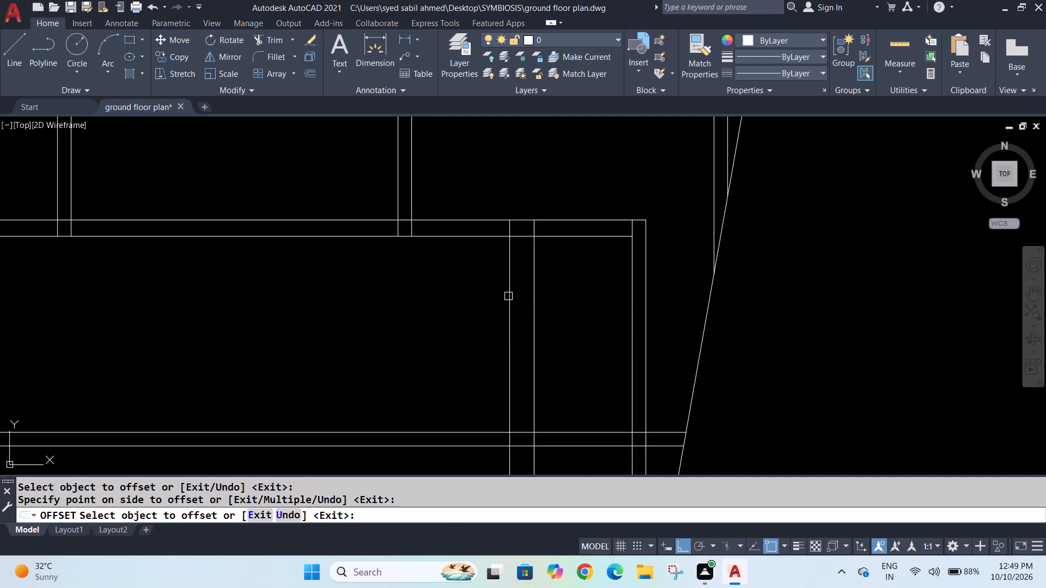
left_click(508, 296)
left_click(483, 297)
left_click(482, 297)
left_click(446, 297)
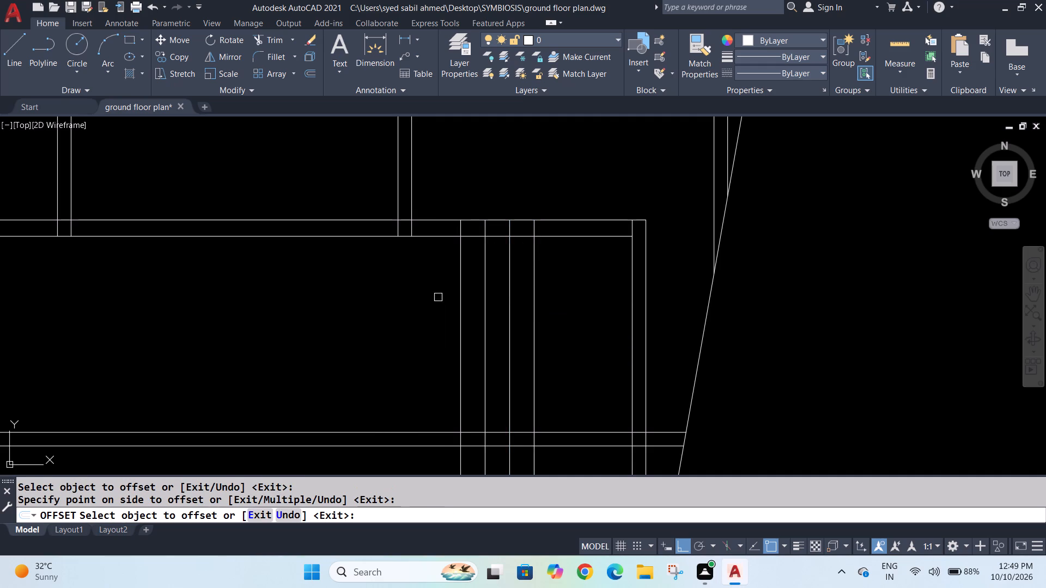
left_click(457, 301)
left_click(428, 307)
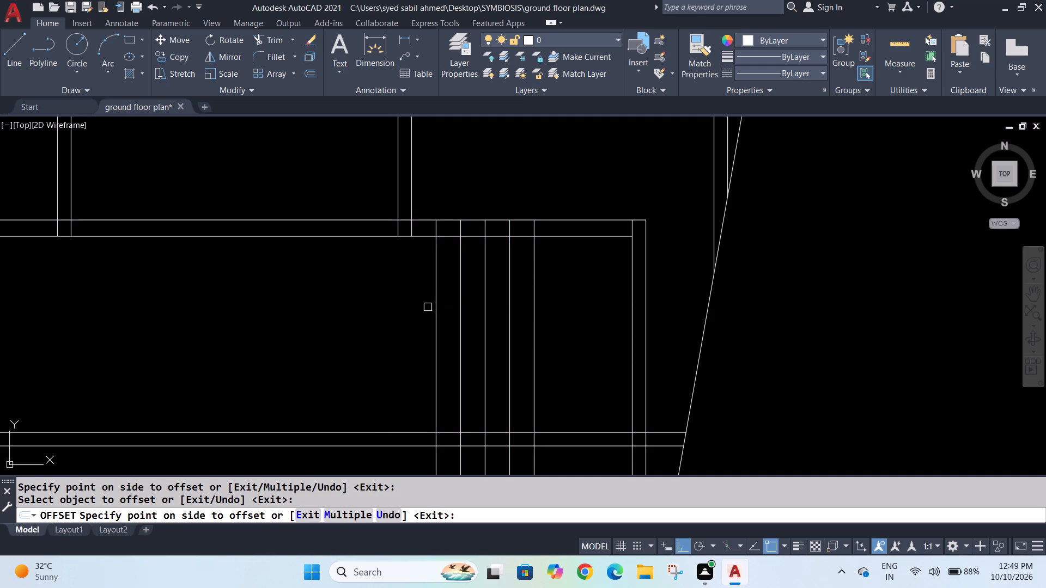
left_click(437, 304)
left_click(412, 304)
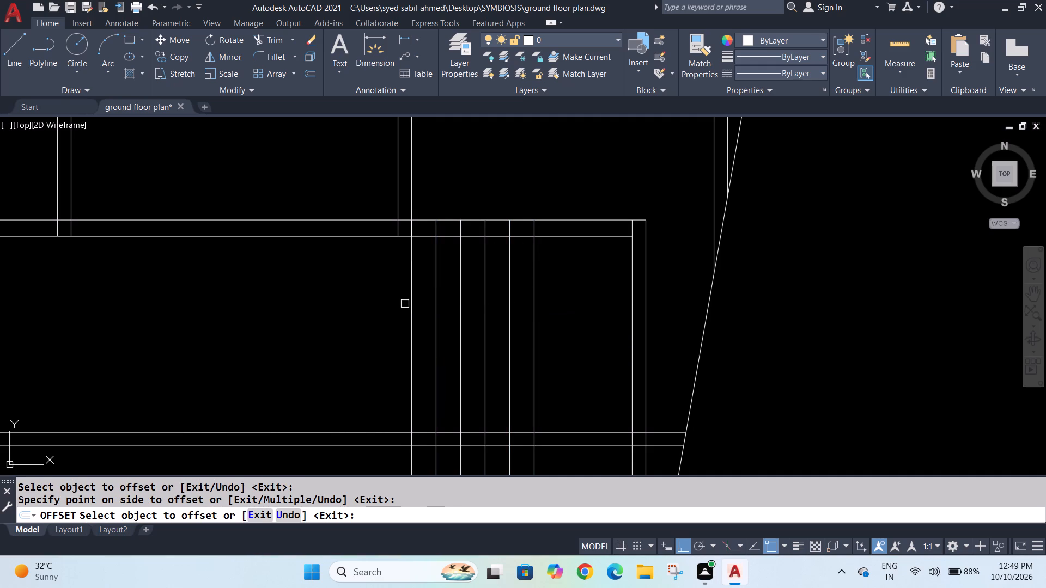
left_click(411, 305)
left_click(385, 306)
left_click(386, 306)
left_click(367, 304)
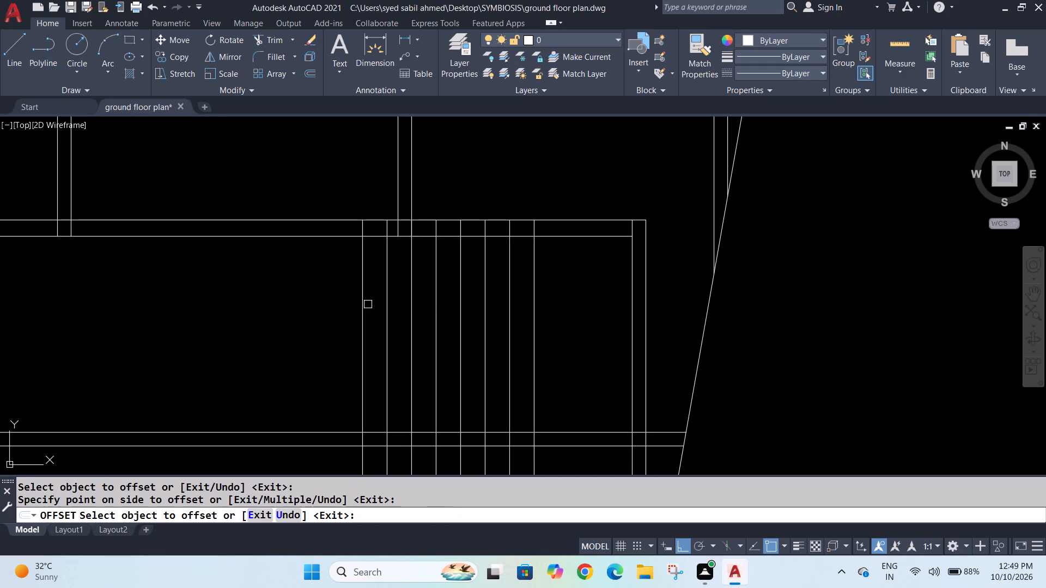
left_click(364, 304)
left_click(344, 306)
left_click(338, 305)
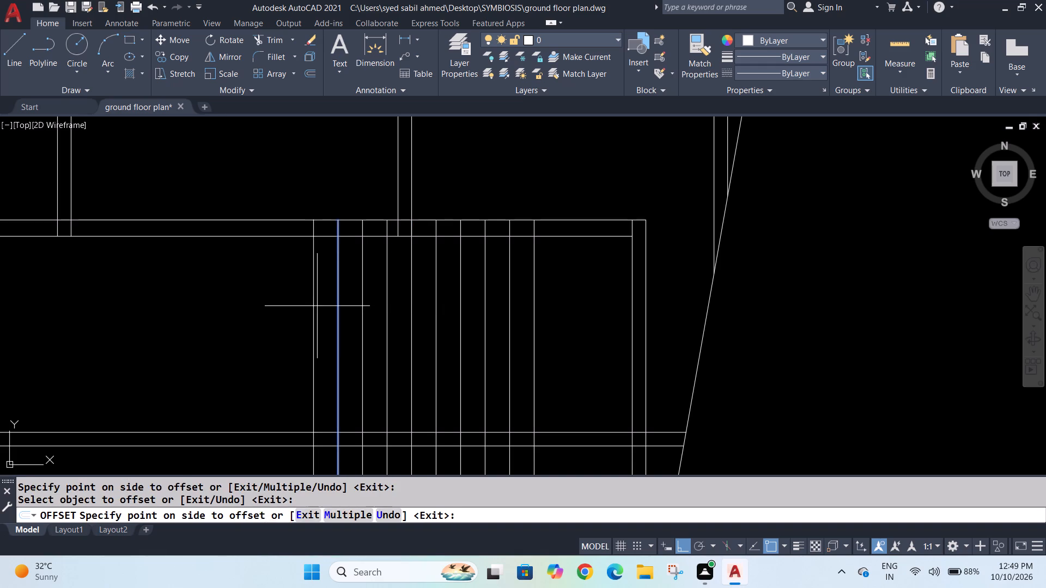
left_click(317, 306)
left_click(313, 306)
left_click(293, 306)
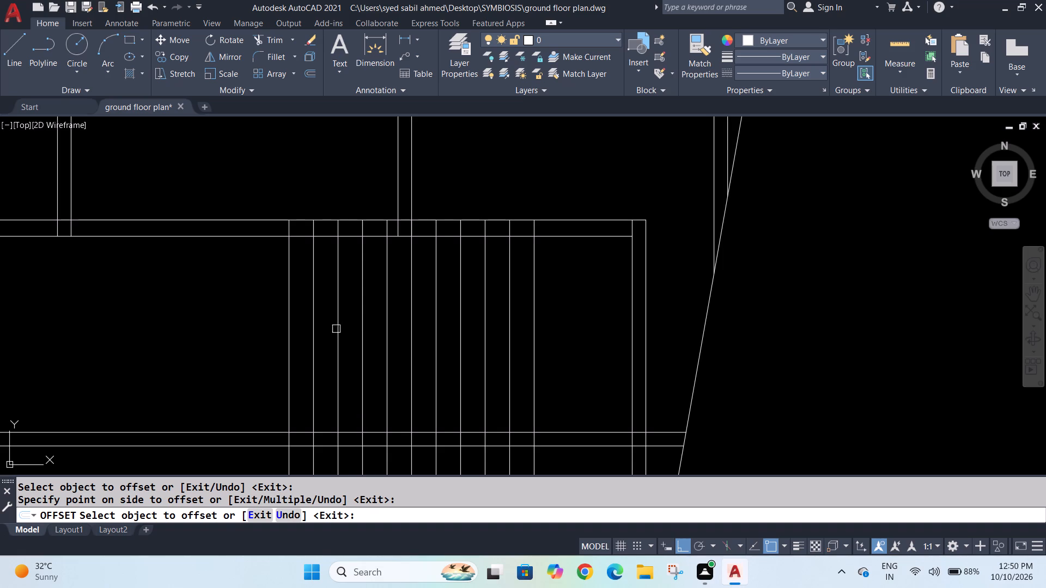
left_click(288, 312)
left_click(265, 312)
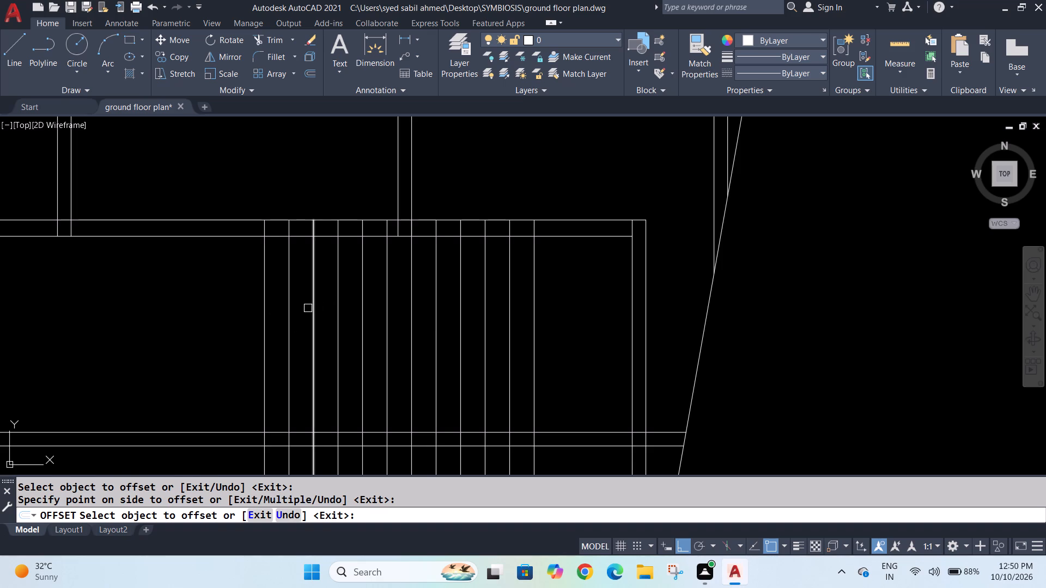
key("Escape")
Trim all twelve vertical tread lines below the southern area's horizontal wall.
scroll(350, 338, "down", 3)
scroll(342, 427, "up", 3)
scroll(342, 425, "down", 2)
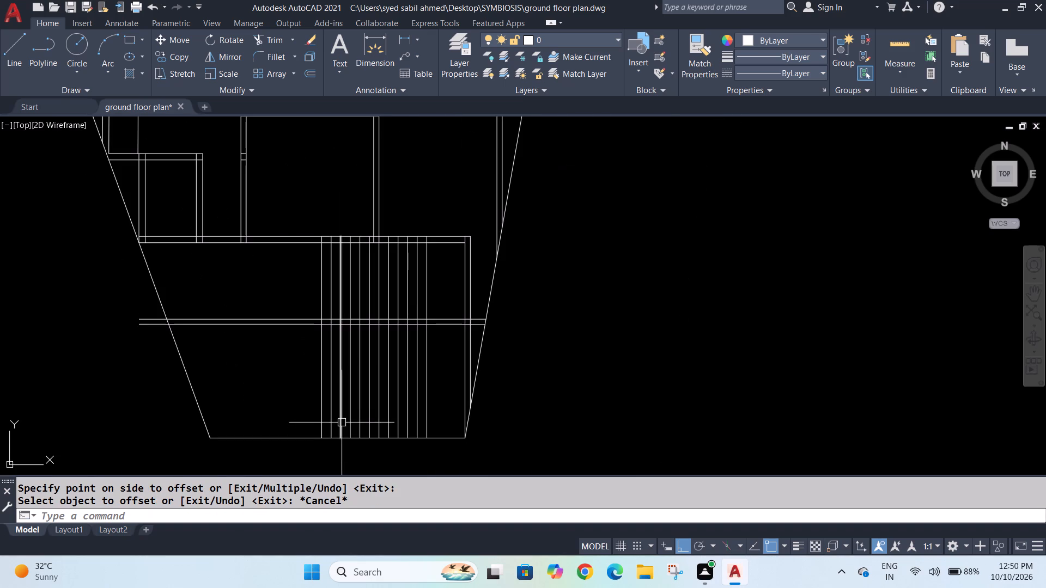
type("tr")
key("Return")
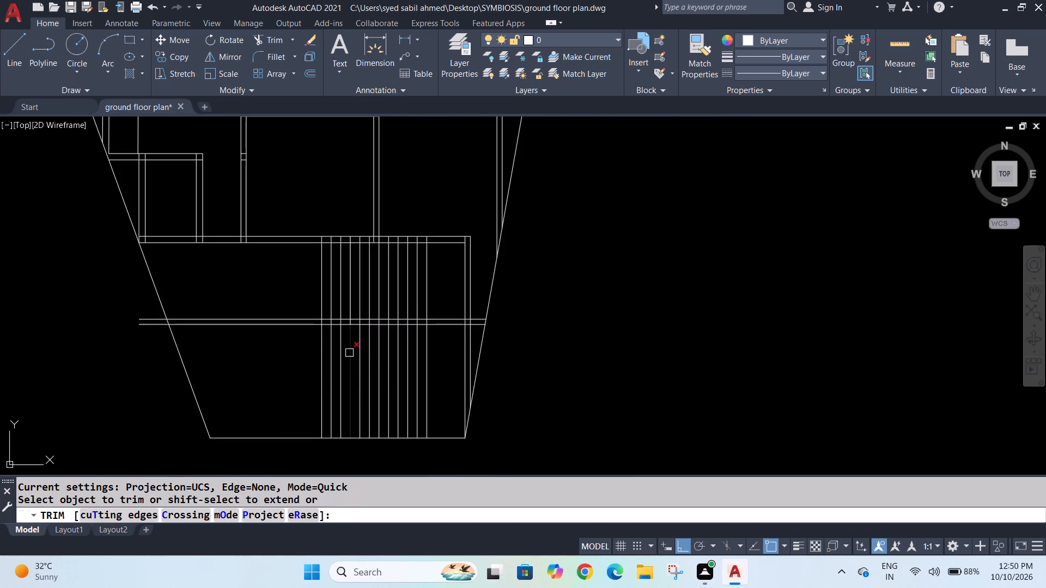
left_click_drag(297, 363, 436, 363)
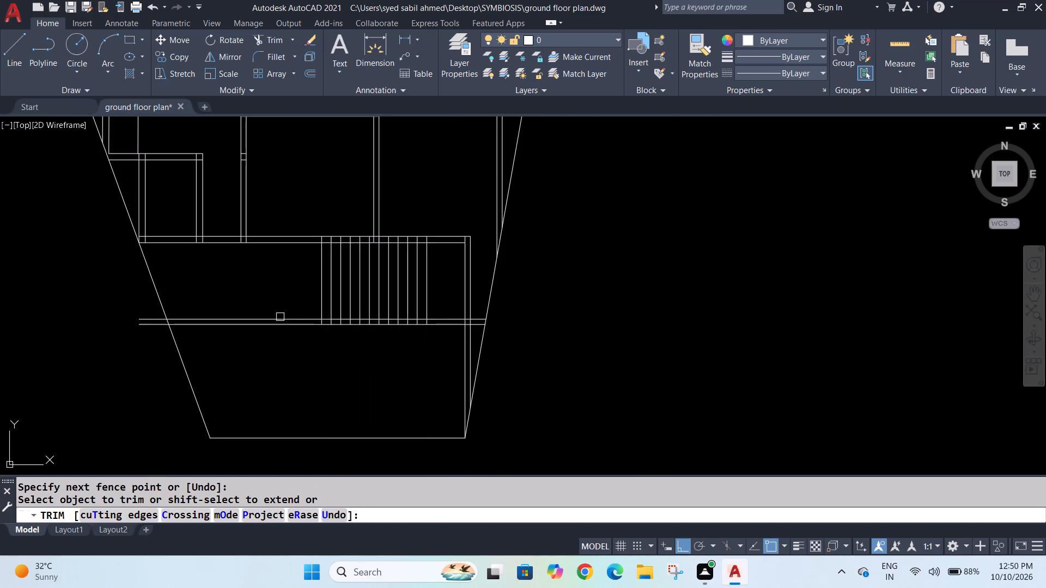
Trim both horizontal wall lines west of the westernmost tread line, including the stubs outside the sloping west boundary.
left_click_drag(280, 316, 286, 346)
left_click(276, 332)
left_click(270, 320)
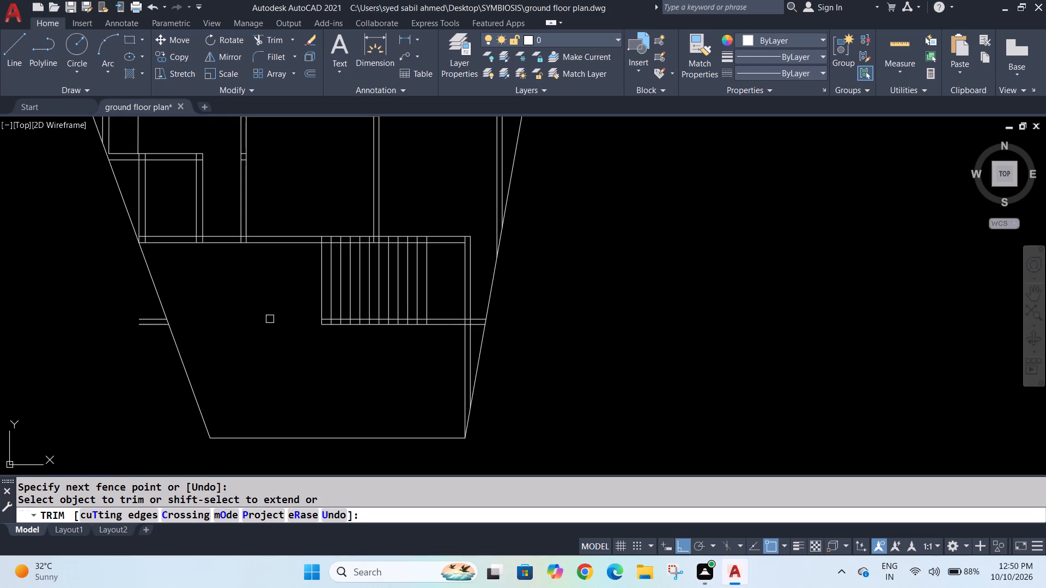
left_click_drag(138, 317, 157, 342)
left_click(150, 328)
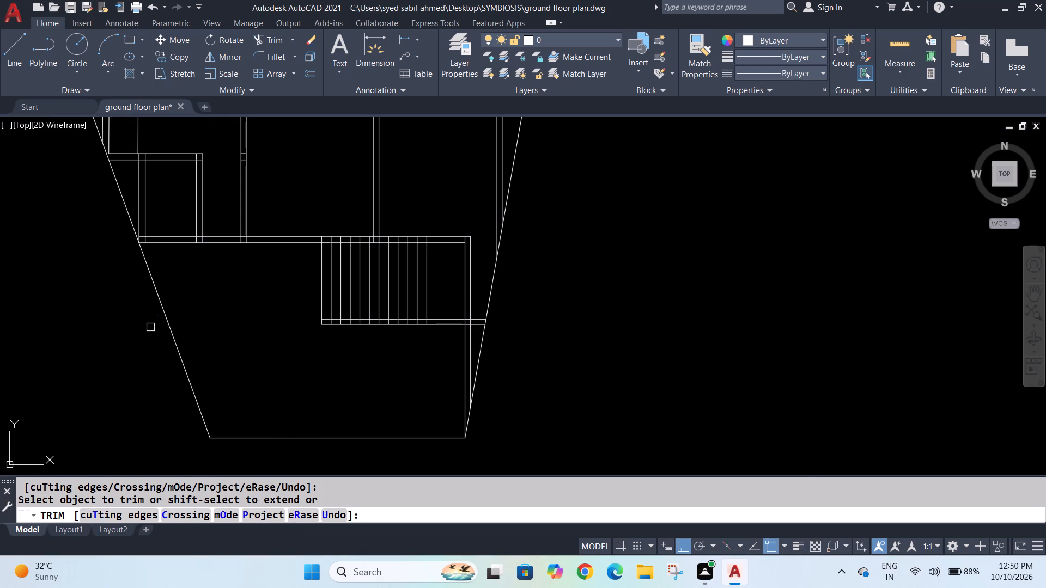
Trim the tread lines within the horizontal wall's thickness, keeping the westernmost one as the wall's end.
scroll(352, 328, "up", 3)
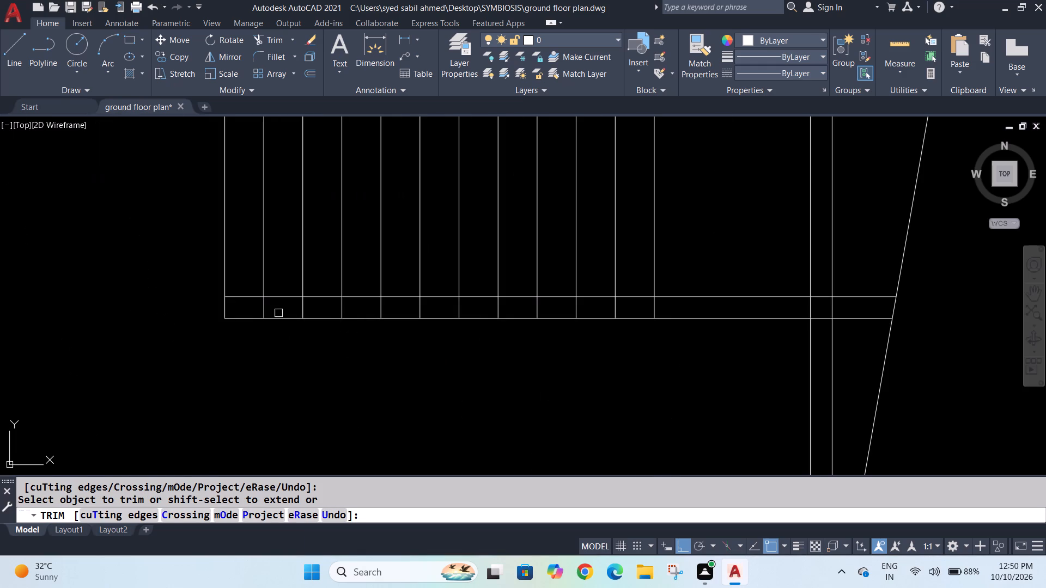
left_click_drag(258, 311, 340, 309)
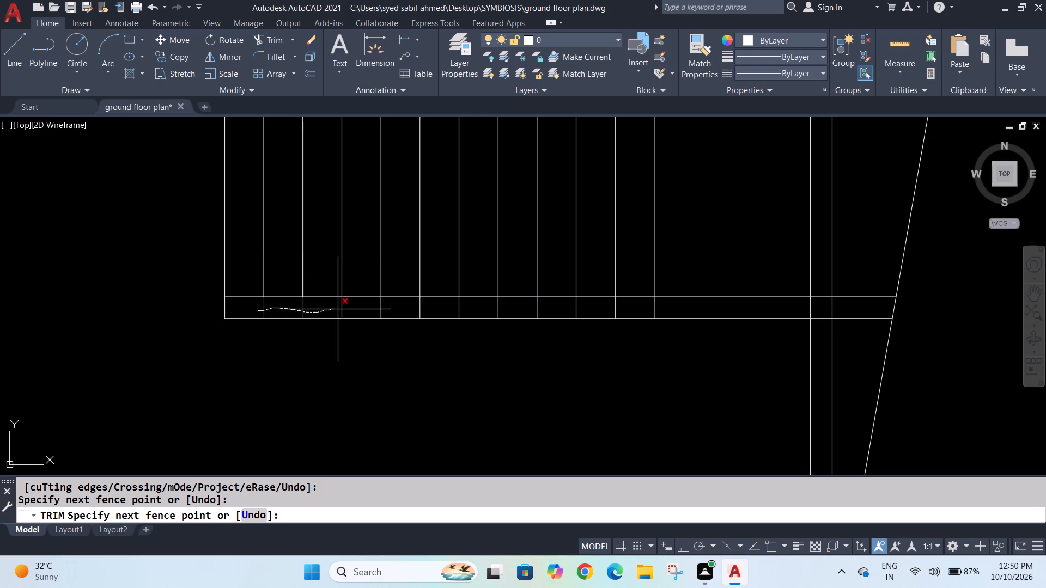
left_click_drag(340, 309, 465, 305)
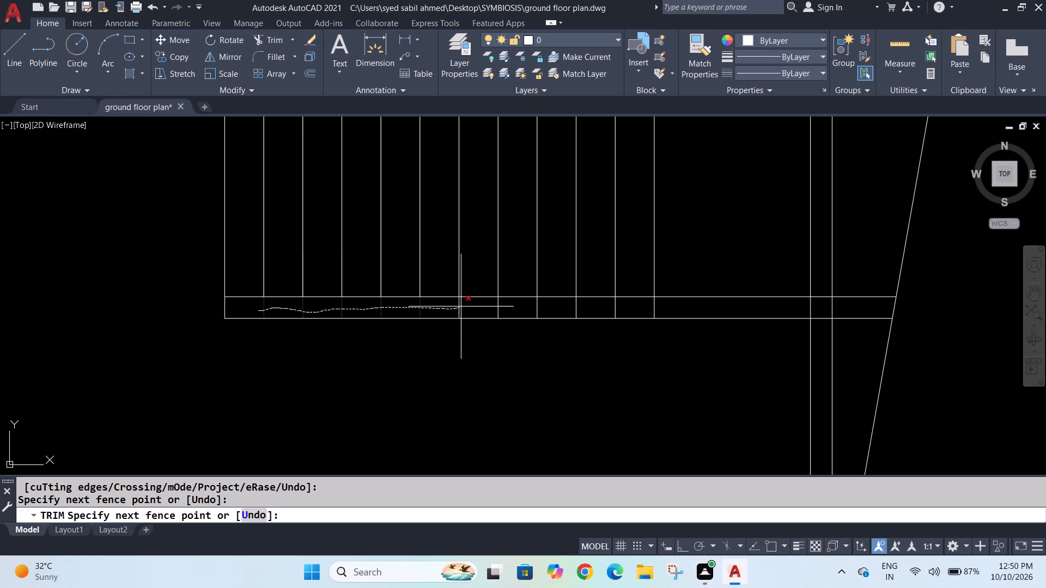
left_click_drag(465, 305, 569, 307)
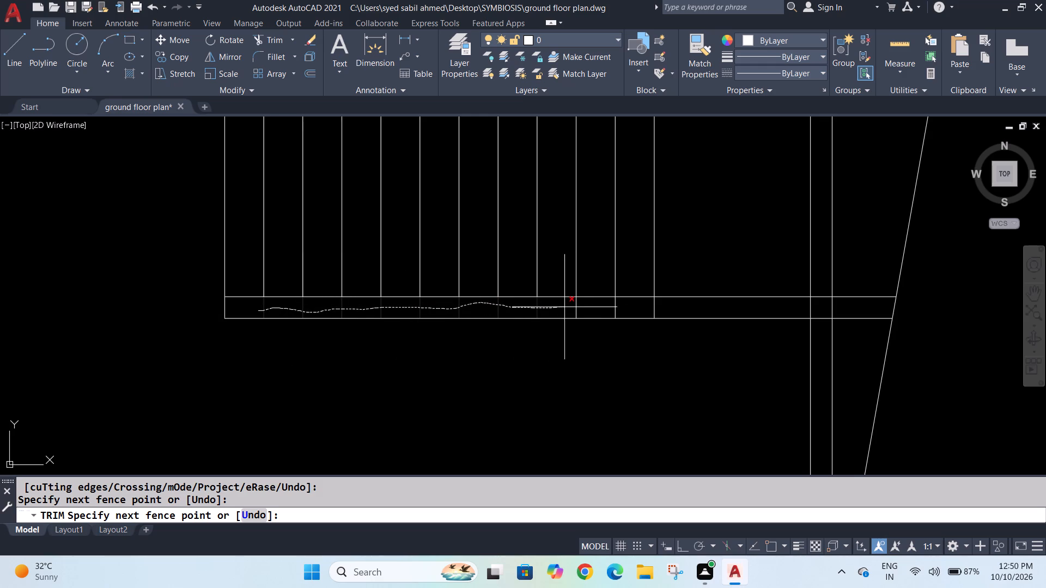
left_click_drag(569, 307, 666, 308)
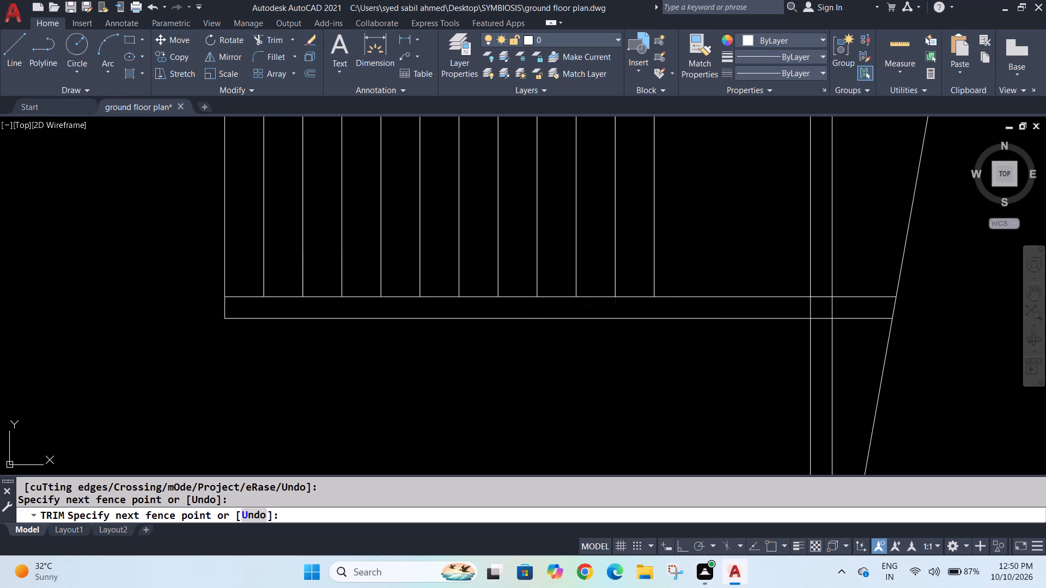
Open the junction of the east wall and horizontal wall by trimming the crossing segments, and remove both east wall lines south of it.
left_click(810, 306)
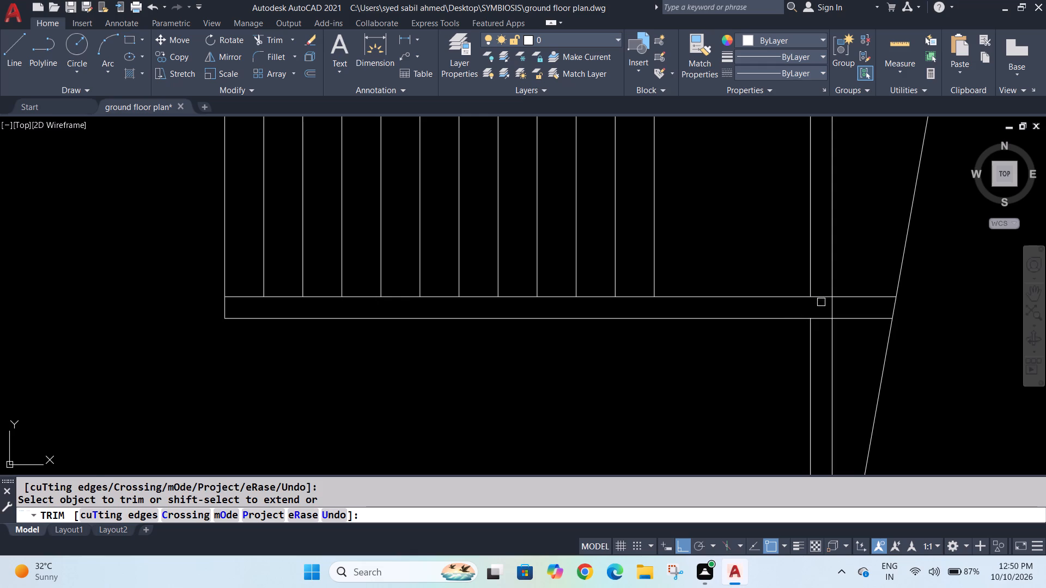
left_click(824, 298)
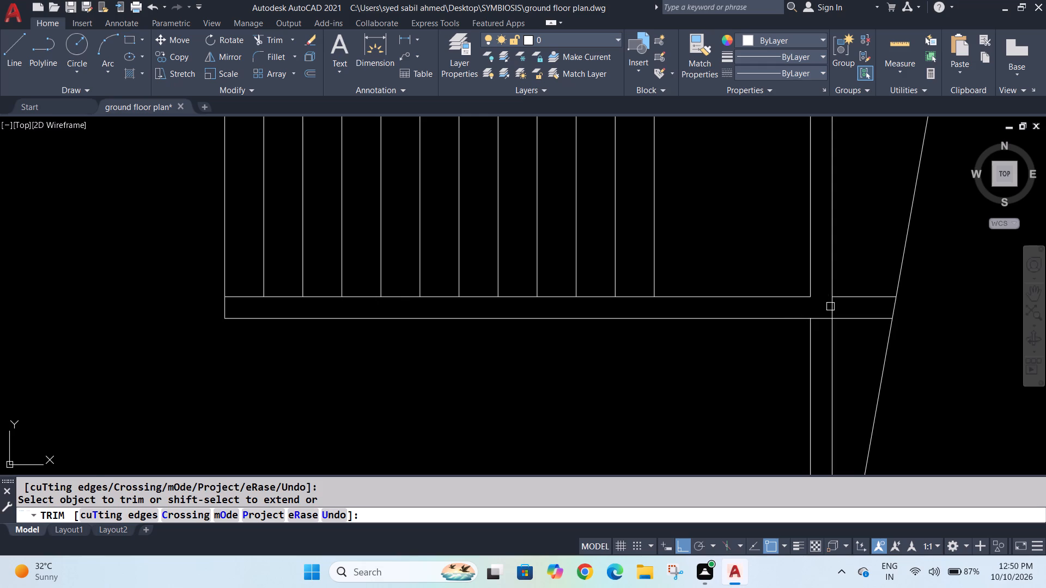
left_click(830, 307)
left_click(833, 384)
left_click(810, 385)
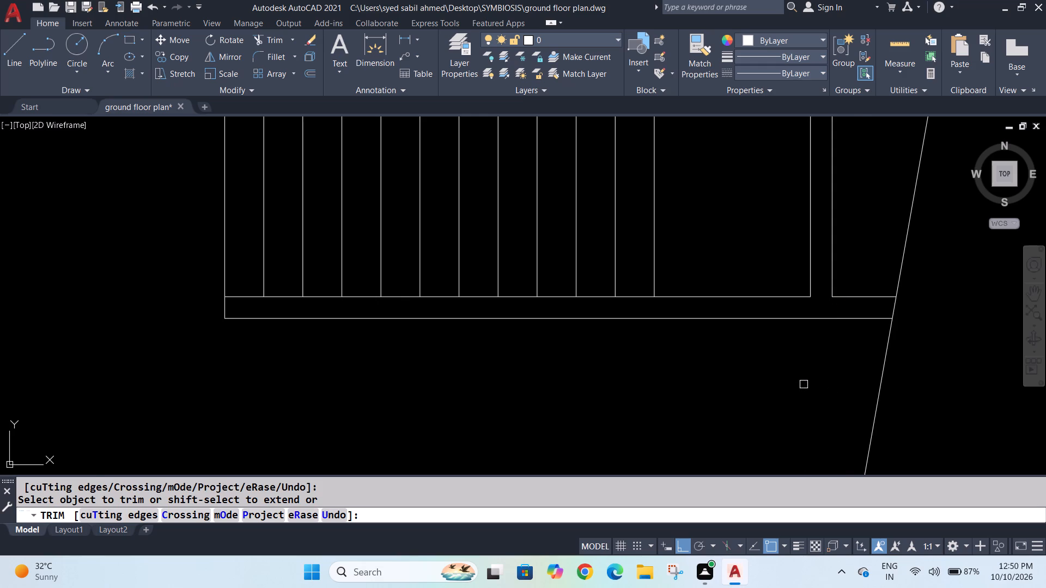
Trim the inner east wall line's stub within the top wall's thickness at the northeast corner of the stair area.
scroll(799, 391, "down", 4)
scroll(797, 227, "up", 2)
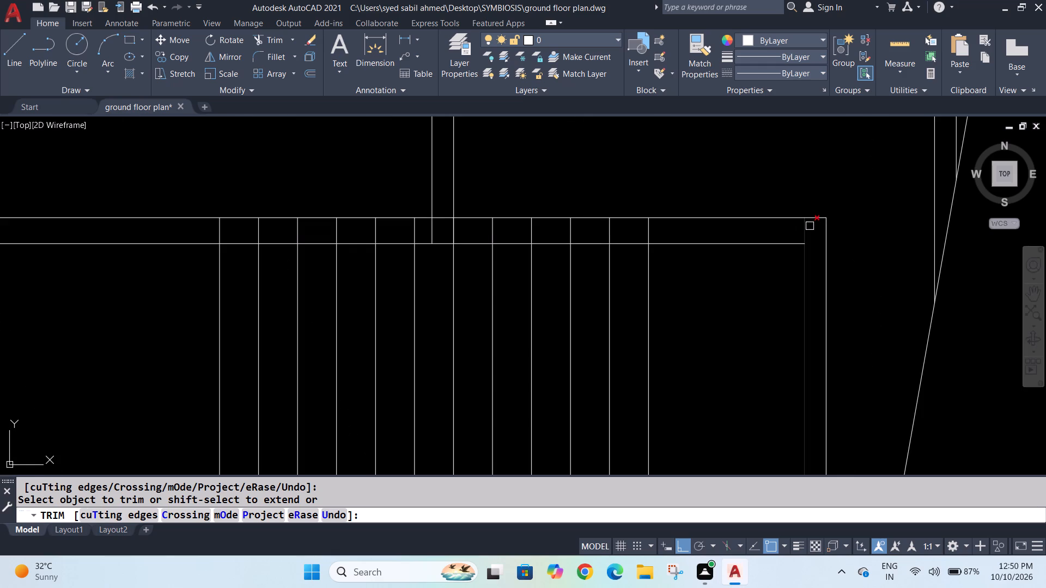
left_click(805, 232)
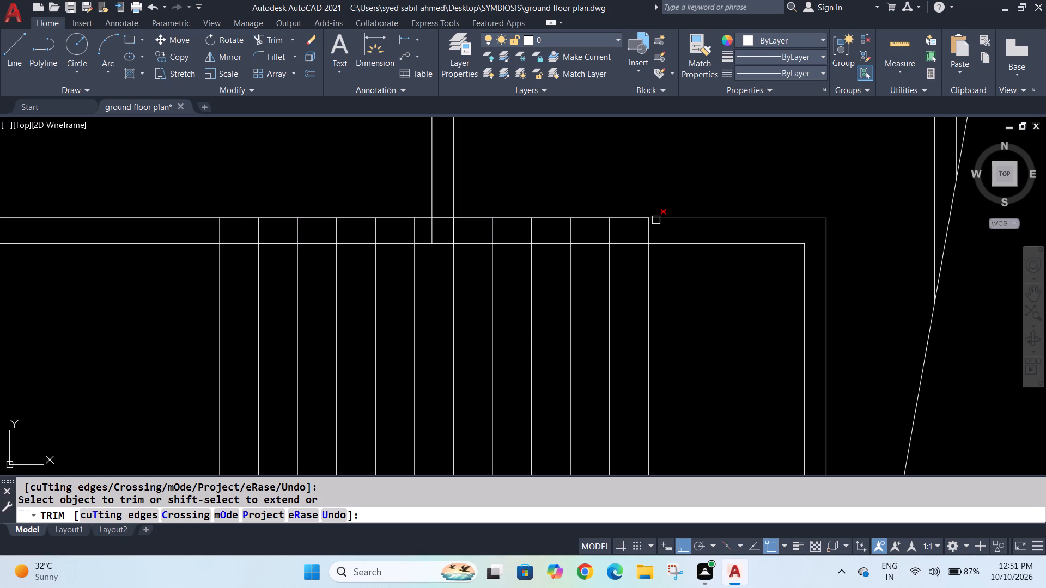
Trim the stair area's upper wall line east of the adjoining room's east wall, plus the tread stubs within the wall's thickness.
left_click_drag(470, 217, 471, 219)
left_click_drag(471, 219, 665, 223)
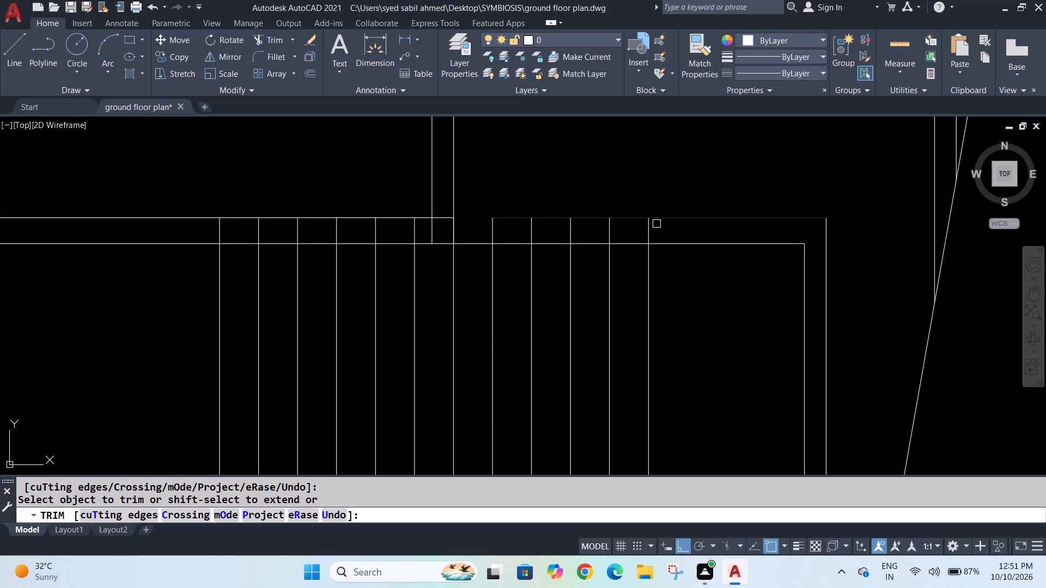
left_click_drag(665, 223, 683, 219)
left_click(683, 219)
left_click_drag(665, 227, 605, 219)
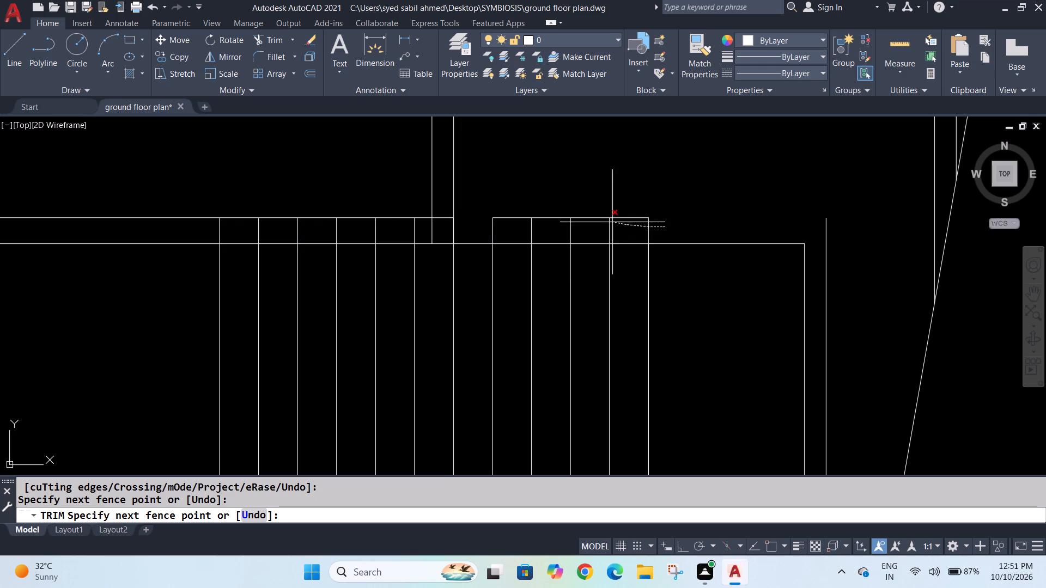
left_click_drag(605, 219, 490, 227)
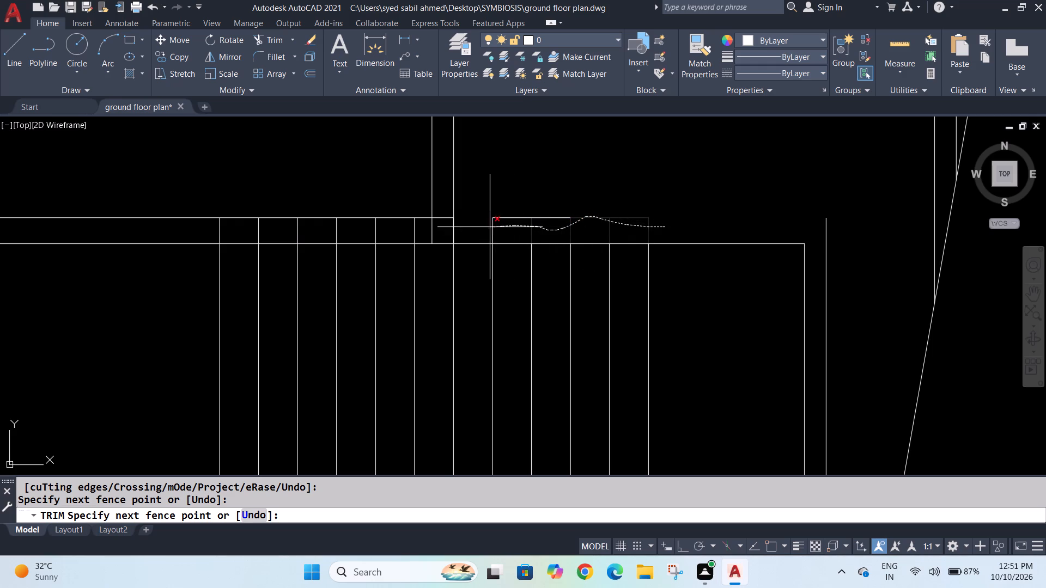
left_click_drag(490, 227, 551, 222)
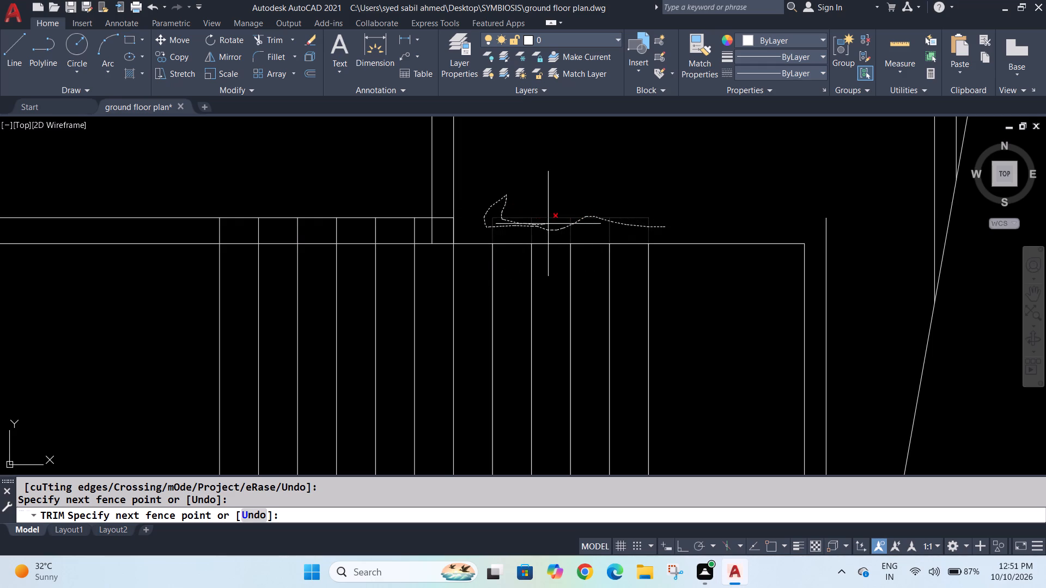
left_click_drag(551, 222, 558, 217)
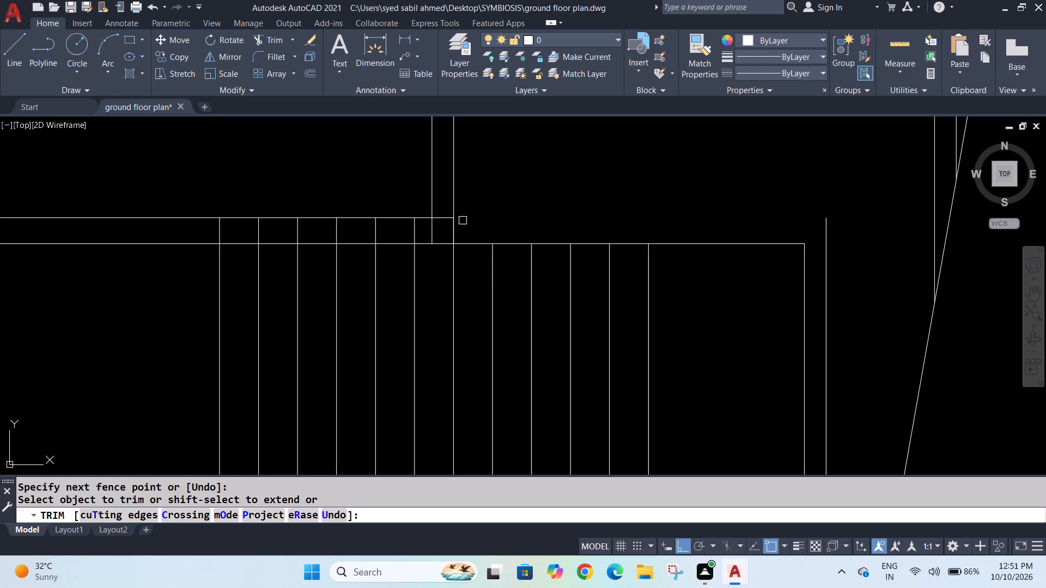
Trim the remaining tread stubs within the top wall's thickness and open its junction with the room's east wall.
left_click_drag(205, 228, 232, 225)
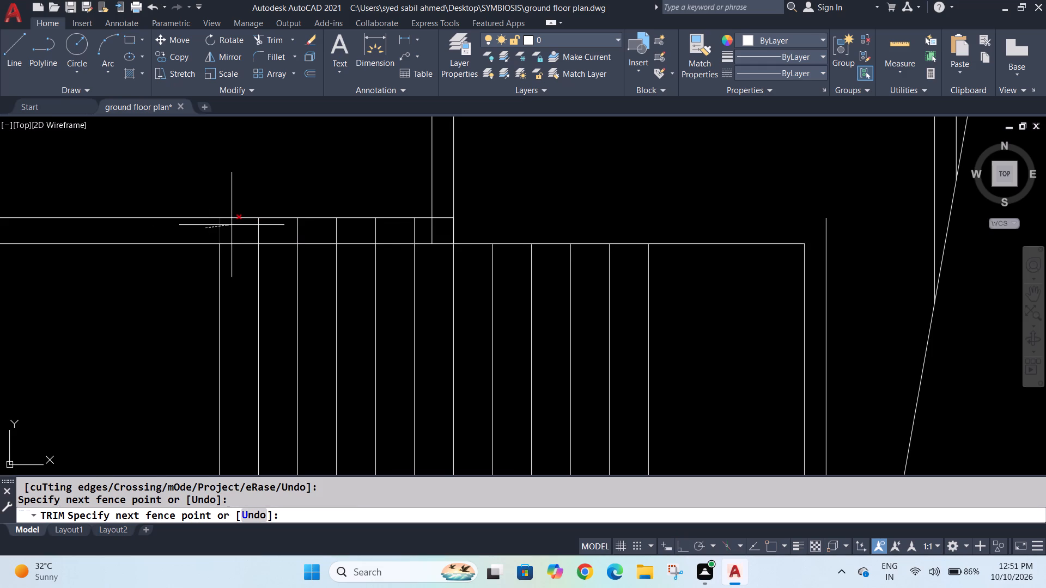
left_click_drag(232, 225, 330, 232)
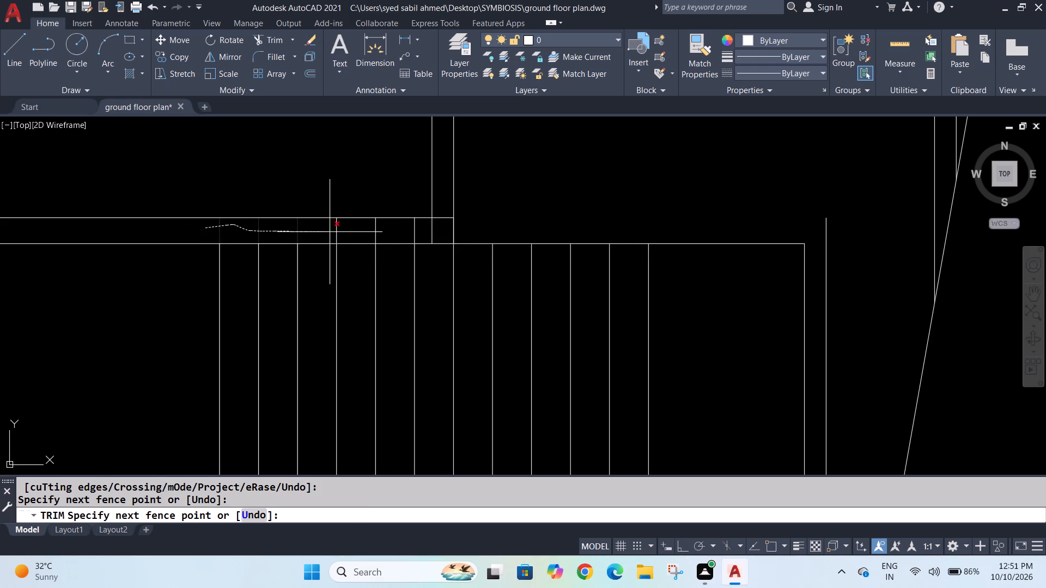
left_click_drag(330, 232, 415, 235)
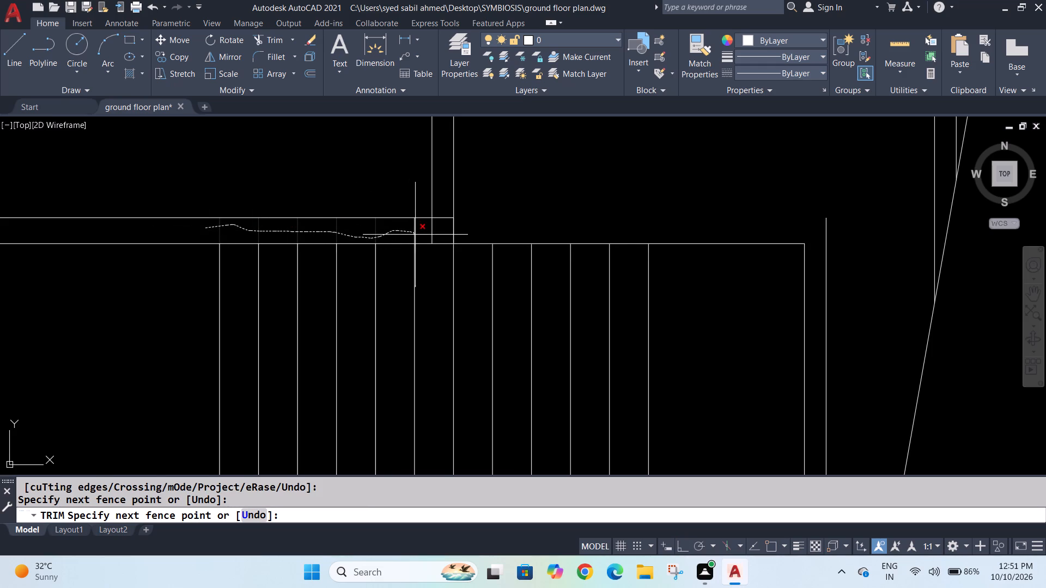
left_click_drag(415, 235, 442, 219)
left_click_drag(442, 219, 442, 216)
Remove the outer line of the room's east wall north of the staircase, including its leftover stub above the treads.
scroll(466, 280, "down", 2)
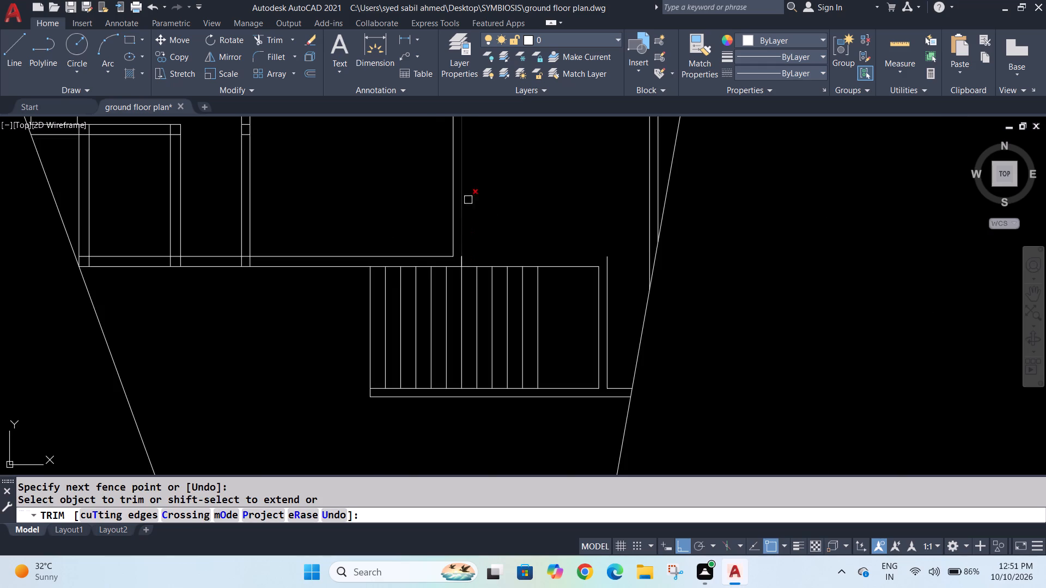
left_click(464, 220)
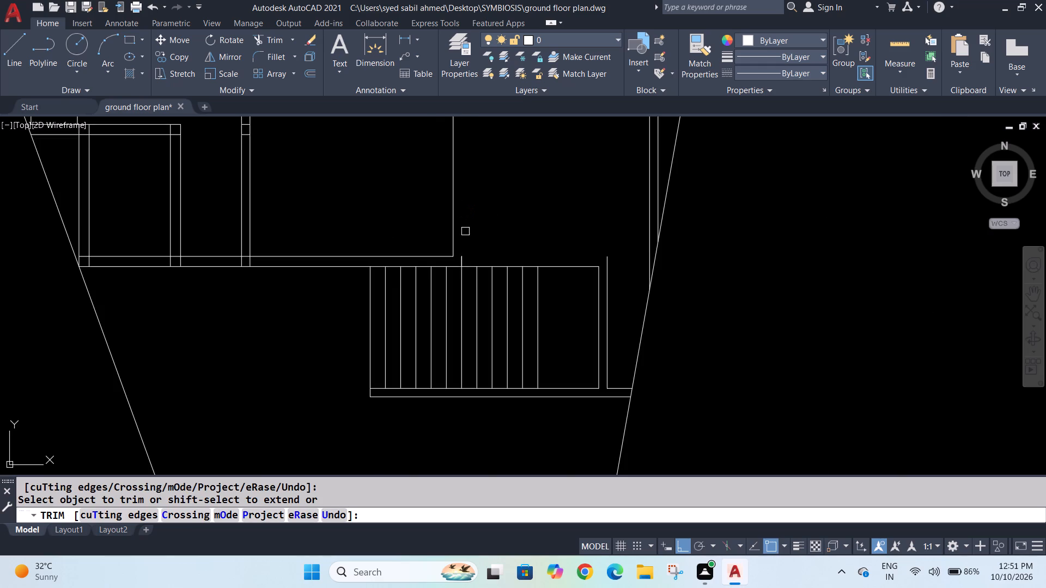
left_click(463, 255)
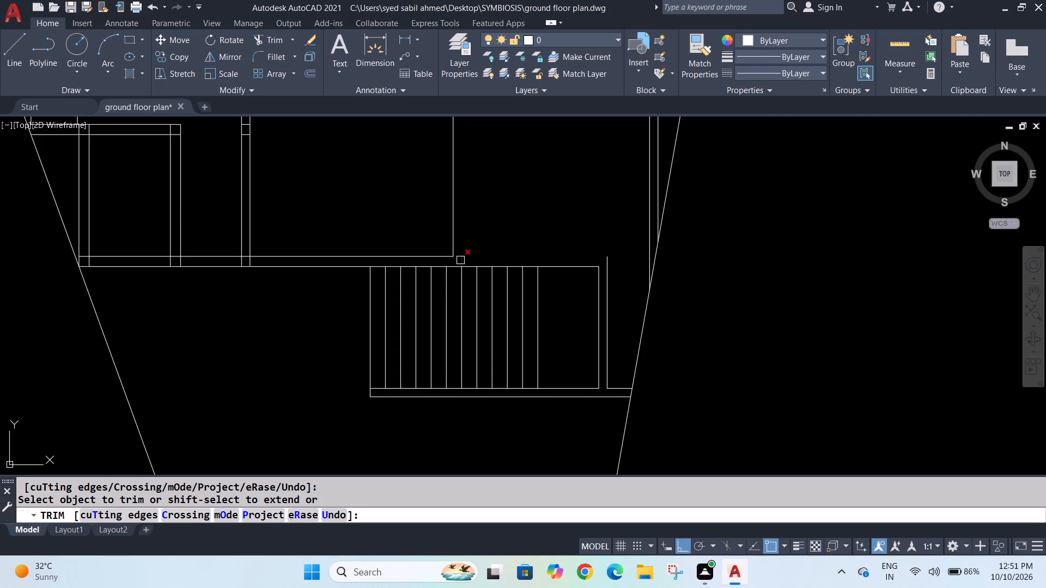
left_click(461, 260)
scroll(548, 235, "down", 2)
scroll(513, 246, "up", 5)
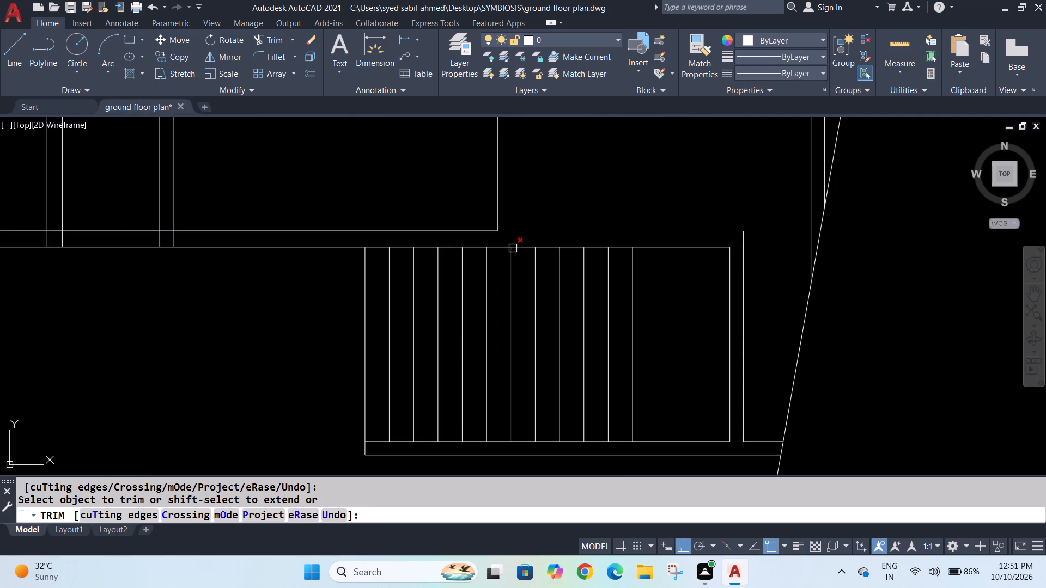
left_click(513, 229)
scroll(549, 169, "down", 2)
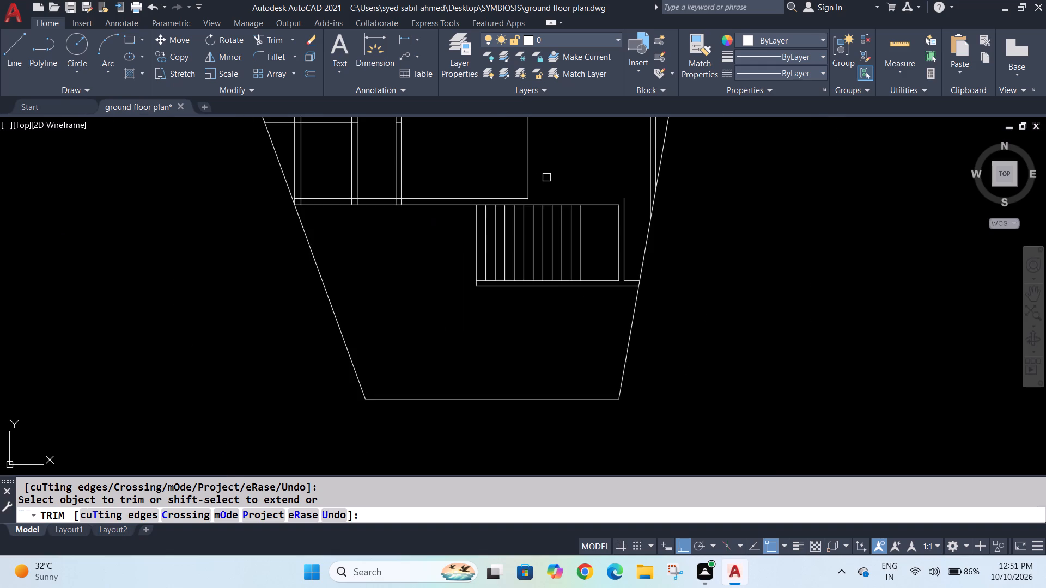
scroll(546, 177, "up", 2)
scroll(551, 204, "down", 1)
scroll(560, 181, "up", 2)
scroll(561, 205, "down", 2)
key("Escape")
key("Escape")
Offset the inner line of the room's east wall 5" to the east.
middle_click_drag(558, 208, 554, 353)
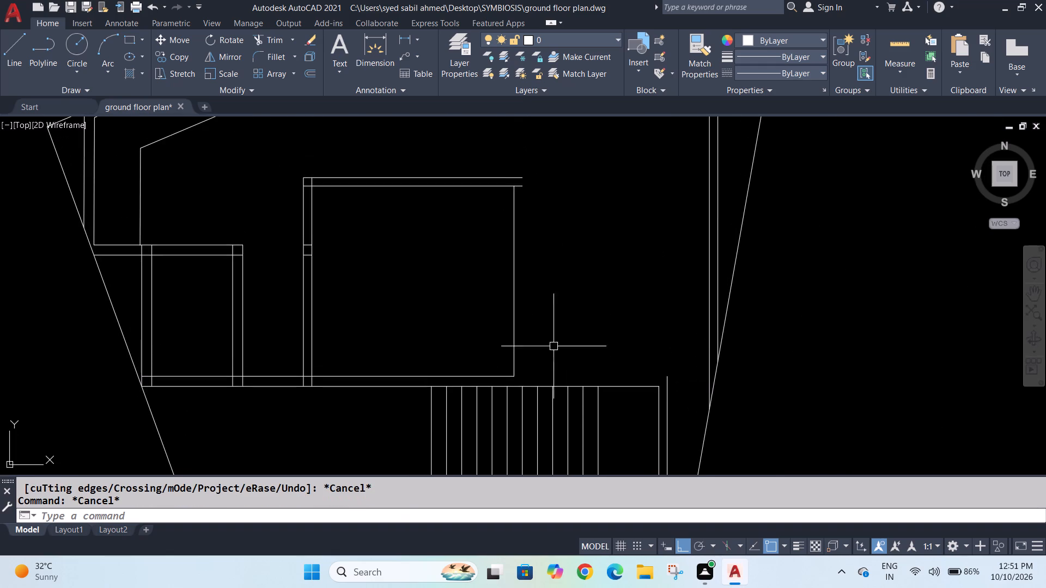
key("o")
key("Return")
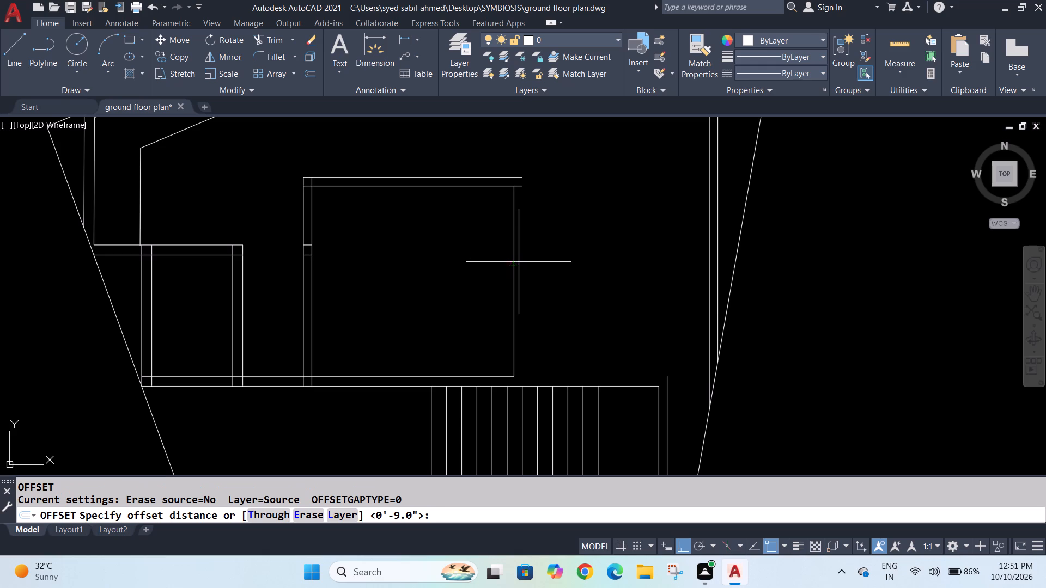
key("5")
key("shift+quotedbl")
key("Return")
left_click(516, 261)
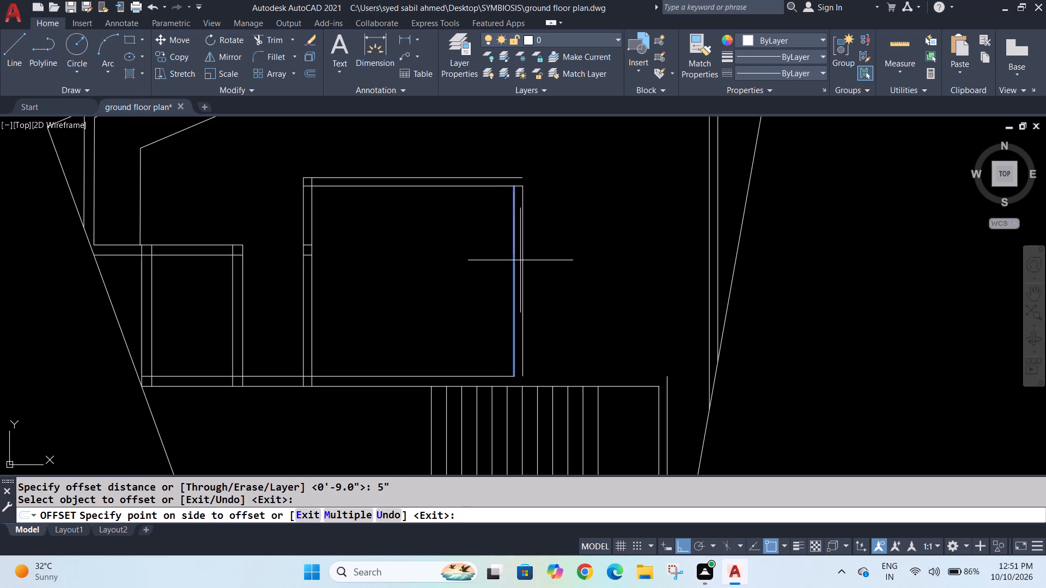
left_click(522, 260)
scroll(513, 347, "up", 2)
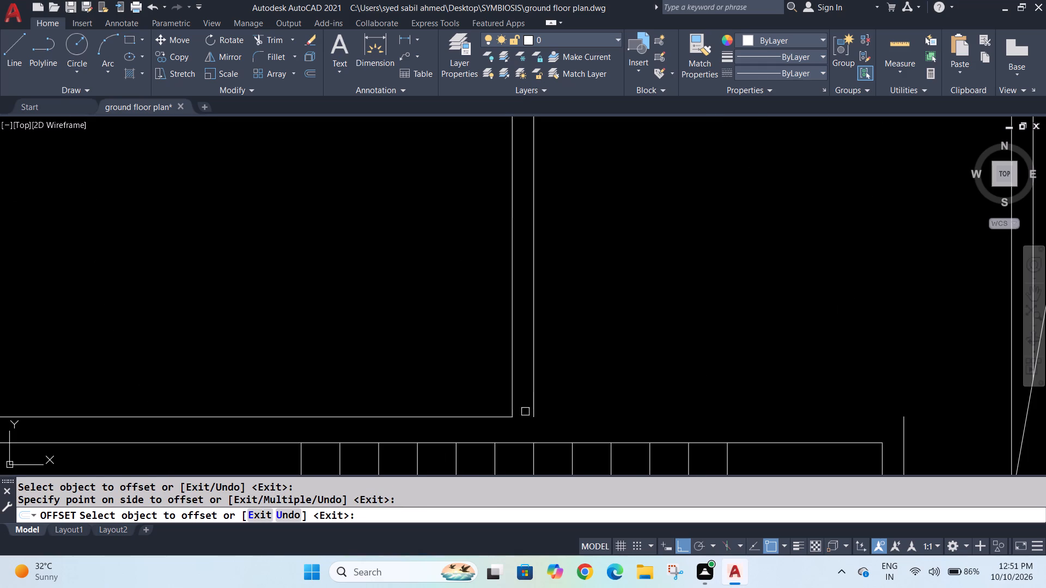
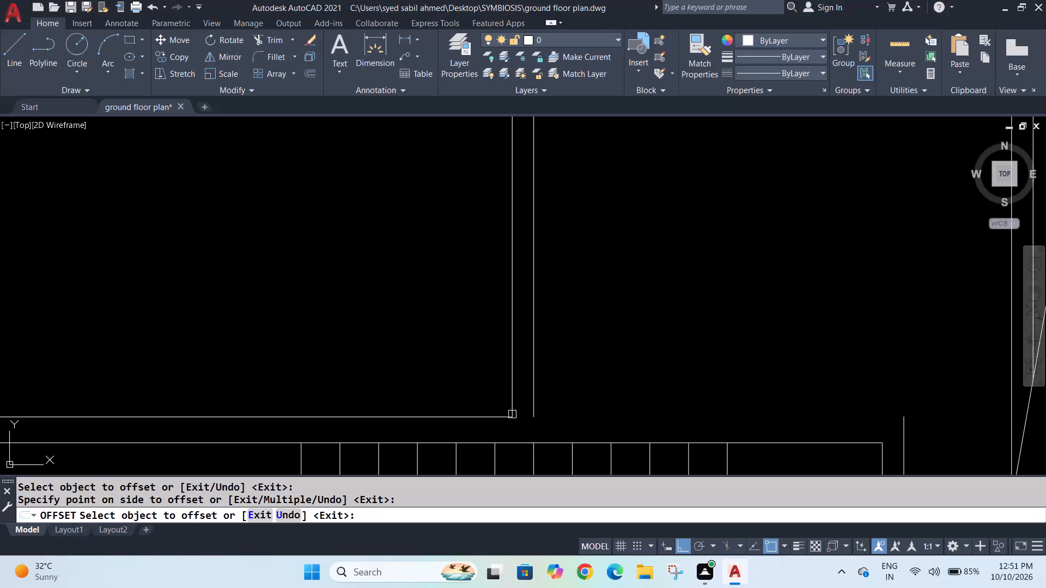
Extend the large room's right outer wall line down to the stair's top line and up to the outer top wall line.
key("Escape")
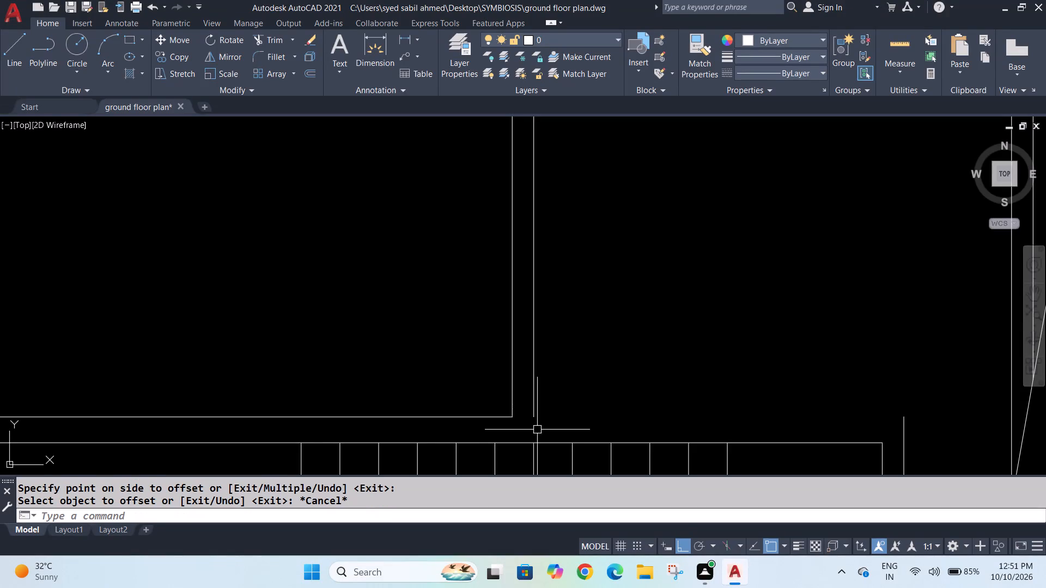
type("ex")
key("Return")
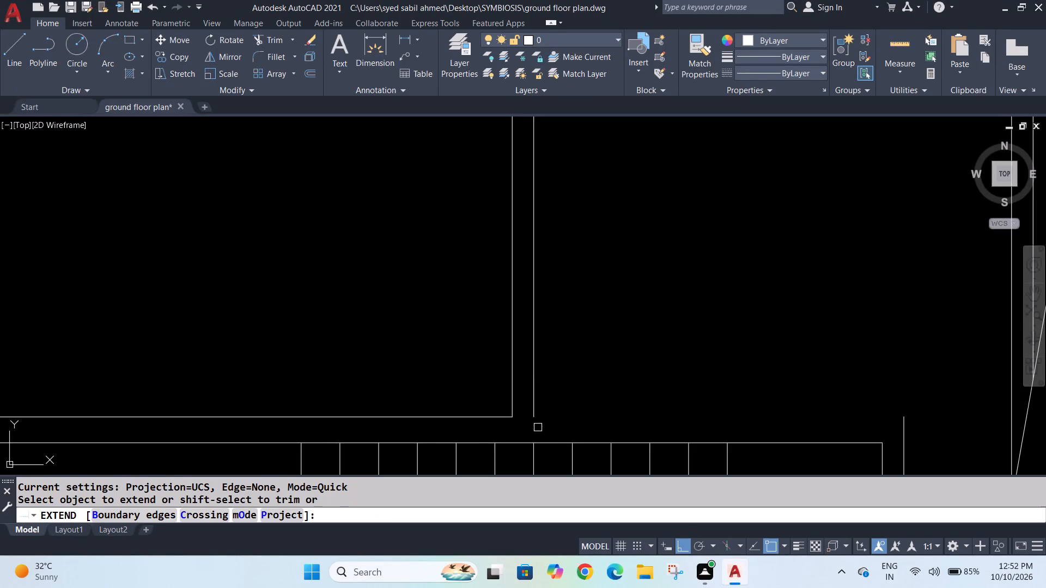
left_click(537, 415)
scroll(575, 341, "down", 2)
scroll(562, 163, "up", 1)
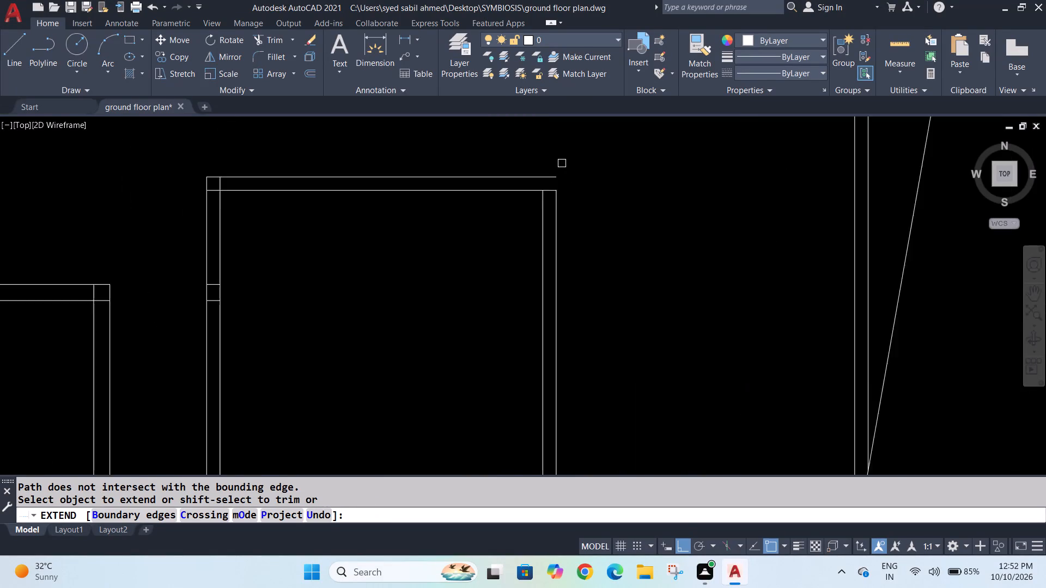
scroll(562, 163, "up", 1)
left_click(553, 238)
key("Escape")
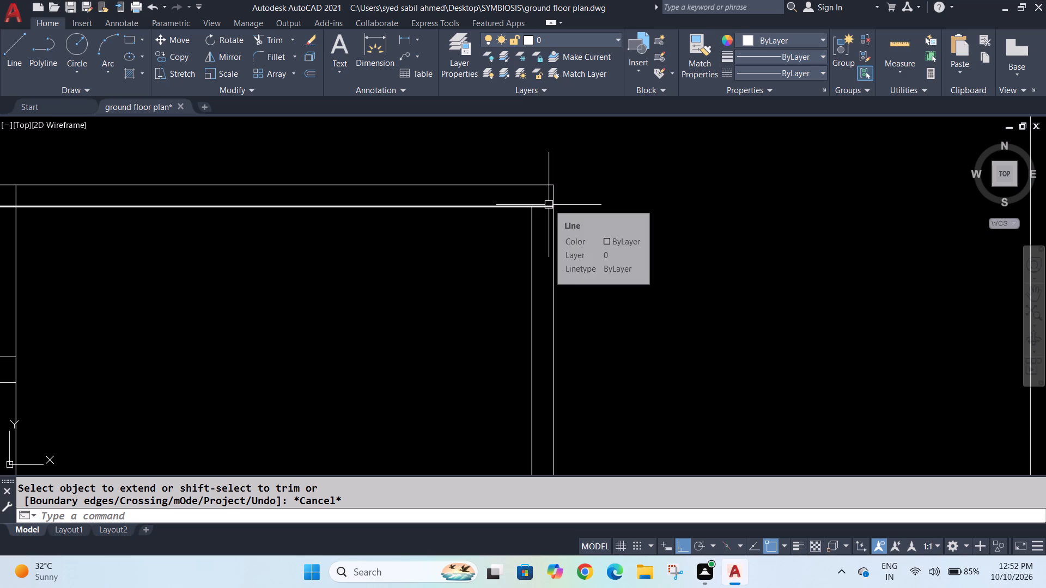
Trim the inner top wall line's stub where it crosses the large room's right wall at the upper-right corner.
type("tr'")
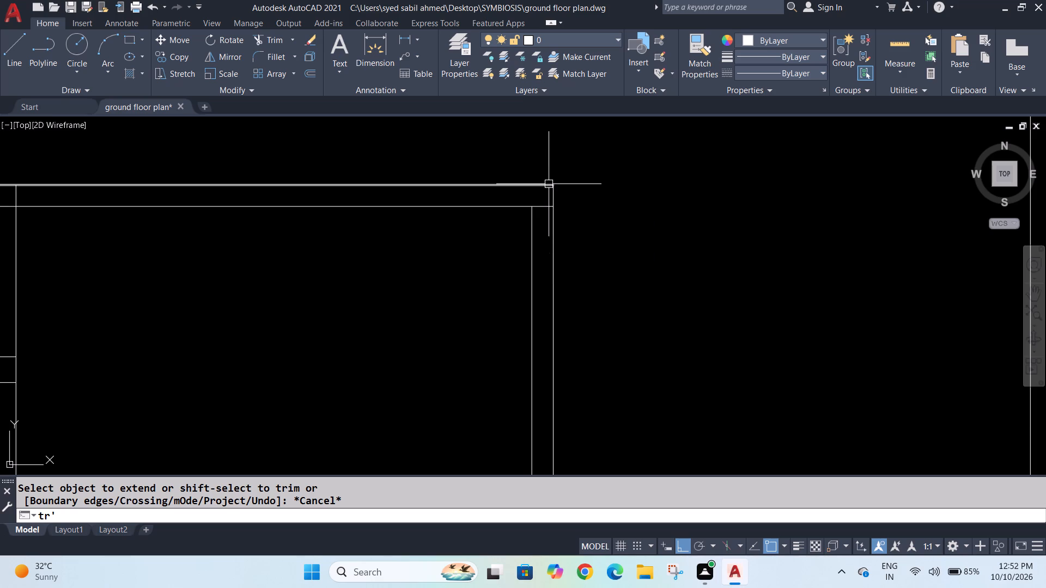
key("BackSpace")
key("BackSpace")
key("BackSpace")
type("tr")
key("Return")
left_click(540, 208)
Trim away the two short horizontal lines crossing the thickness of the large room's left wall.
scroll(477, 239, "down", 4)
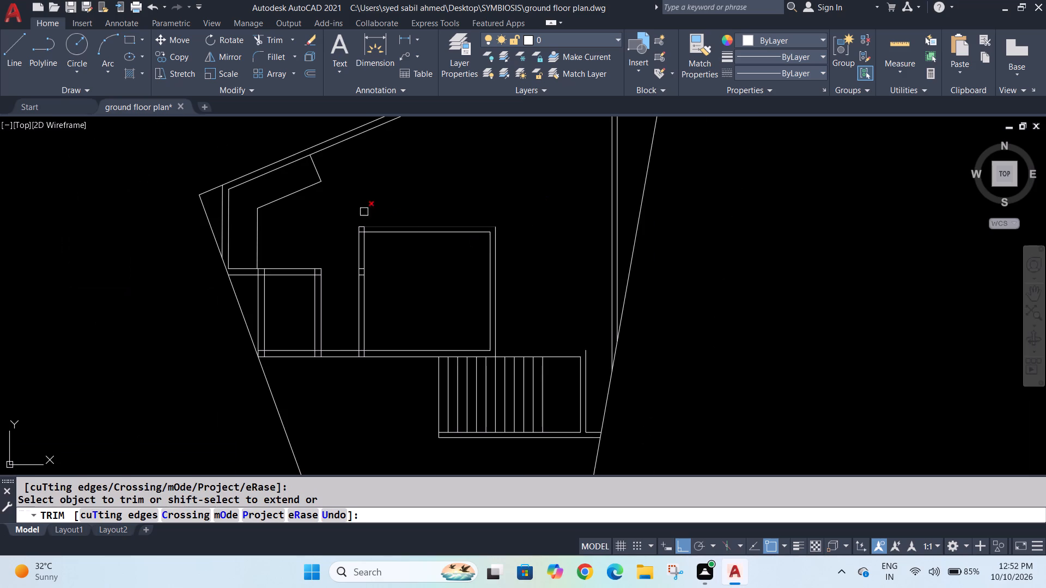
scroll(358, 282, "up", 3)
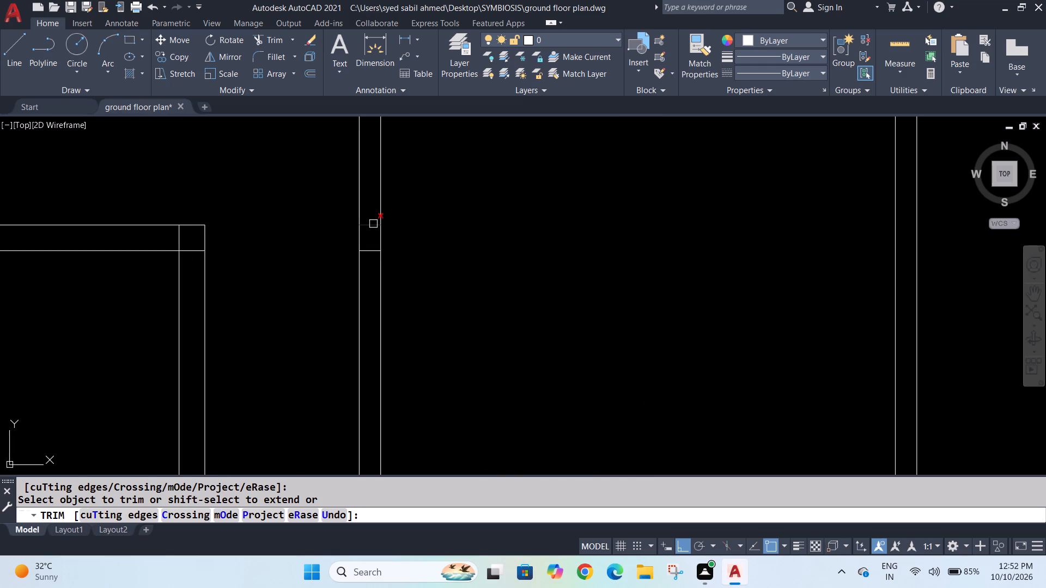
left_click(373, 224)
left_click(374, 248)
scroll(377, 244, "down", 4)
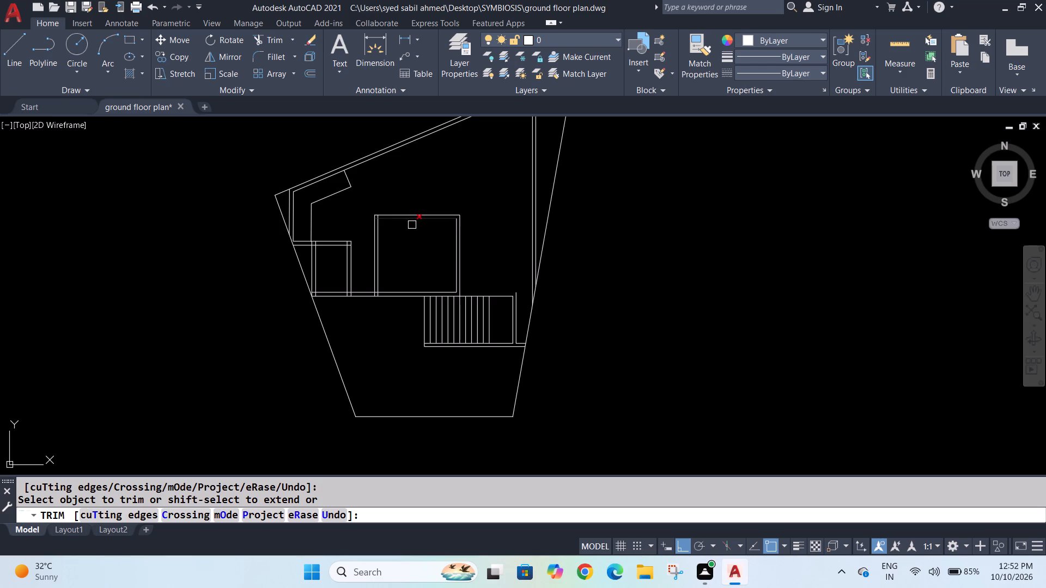
scroll(484, 232, "up", 2)
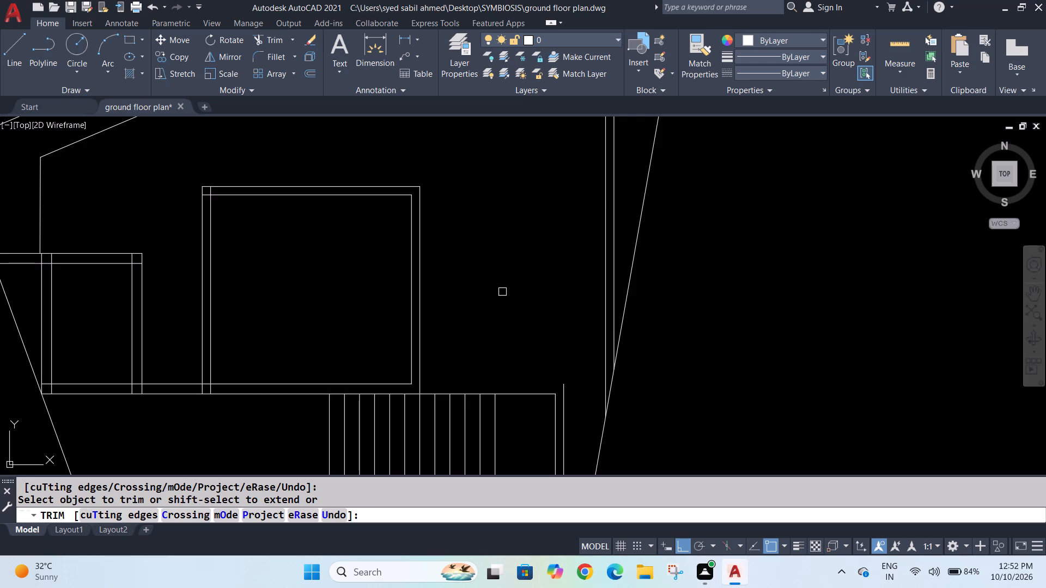
key("Escape")
key("Escape")
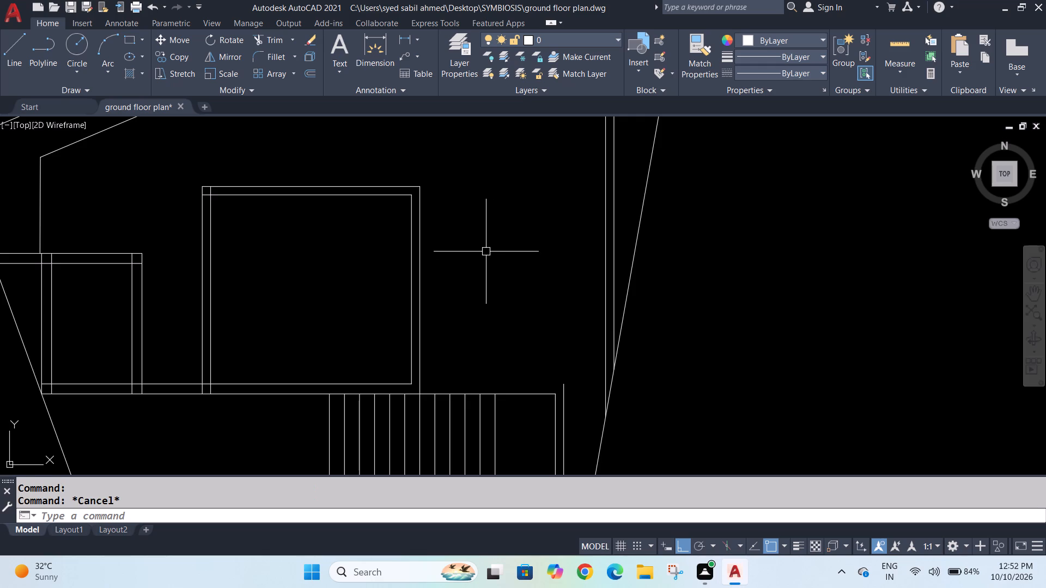
Extend the two vertical lines at the staircase's right end up to the sloping top boundary wall.
key("e")
key("x")
key("Return")
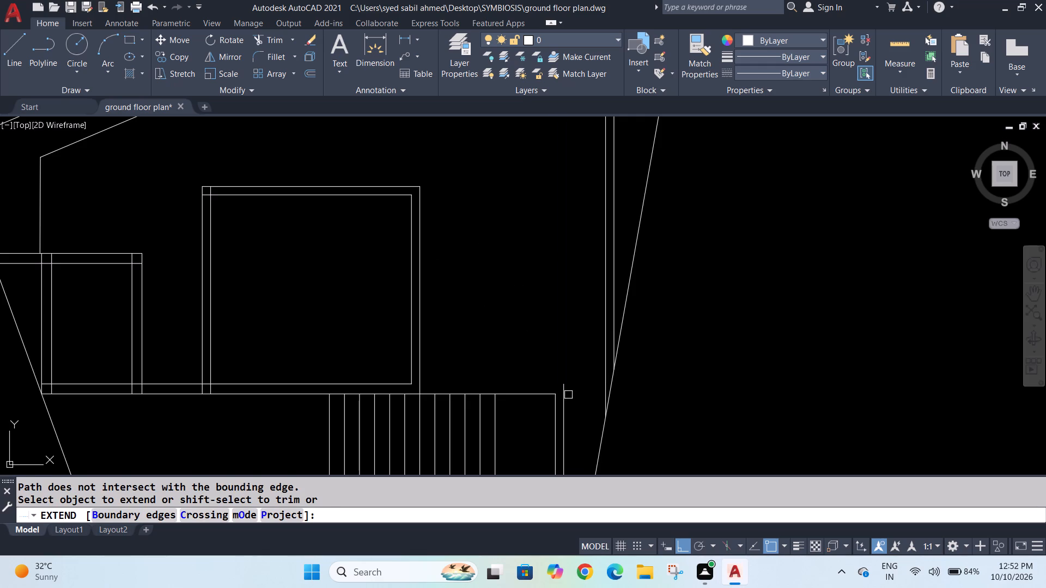
left_click(567, 395)
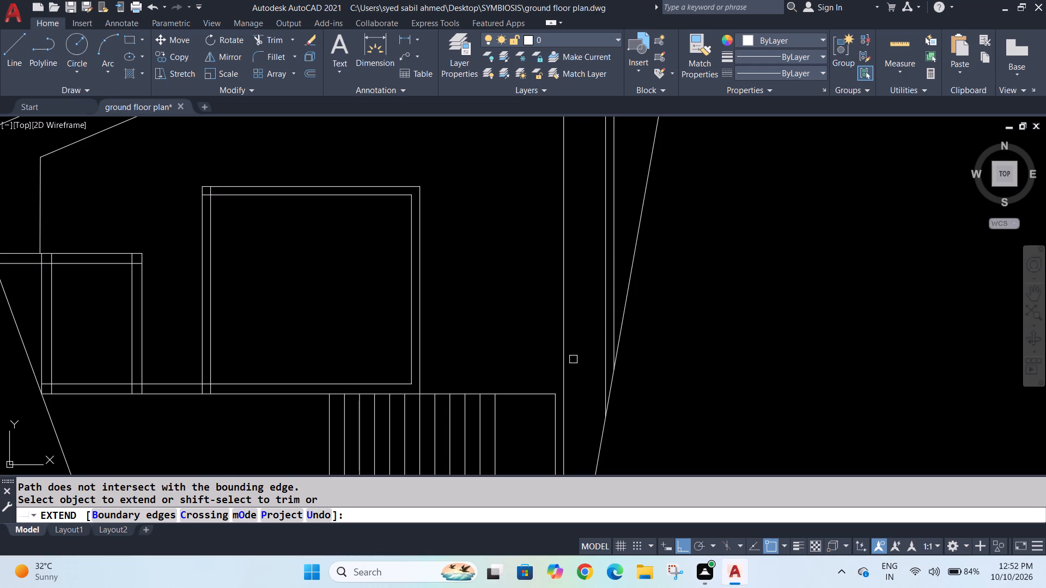
left_click(557, 409)
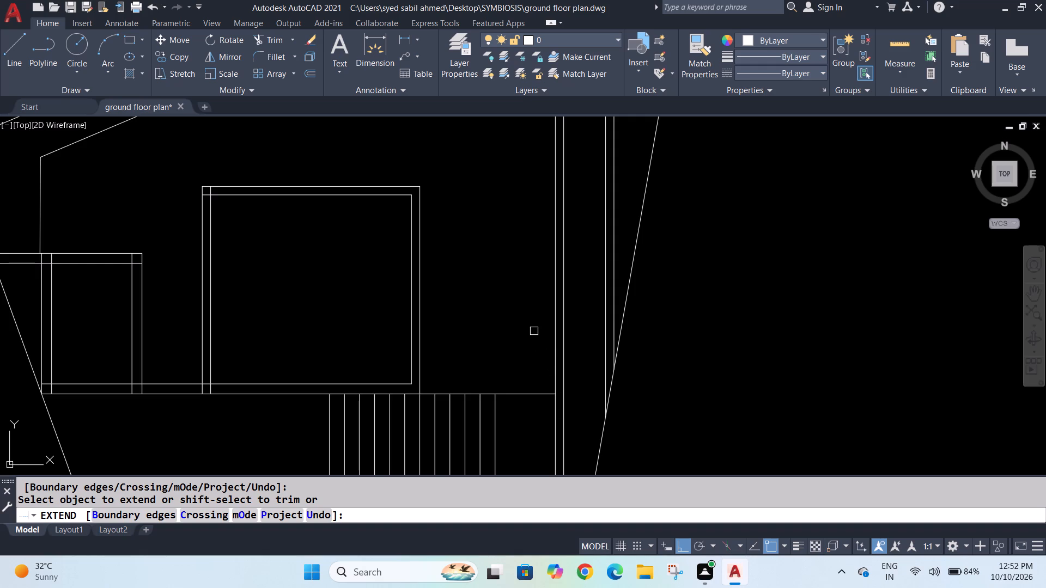
middle_click_drag(504, 289, 499, 400)
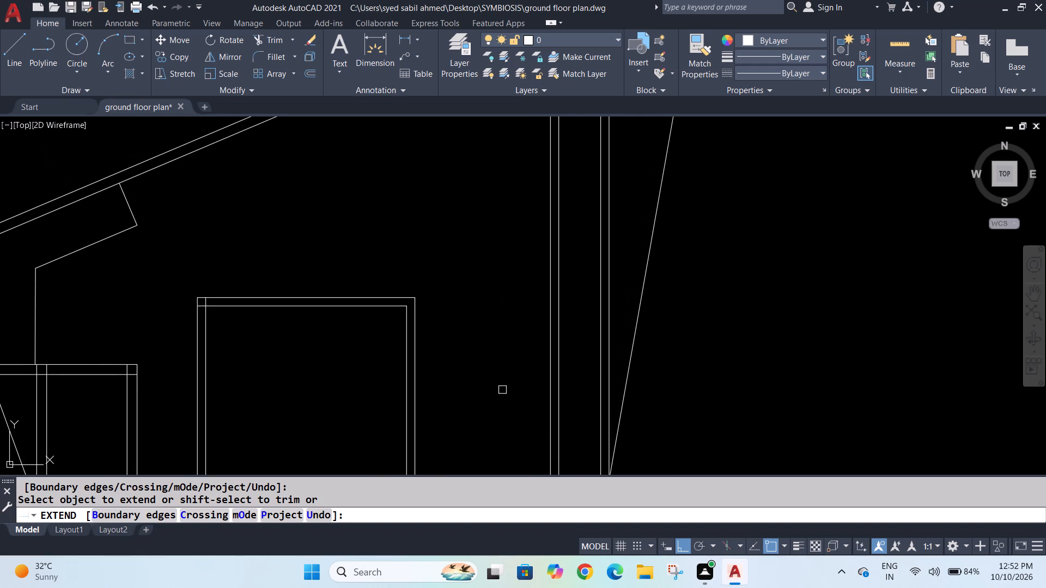
key("Escape")
key("Escape")
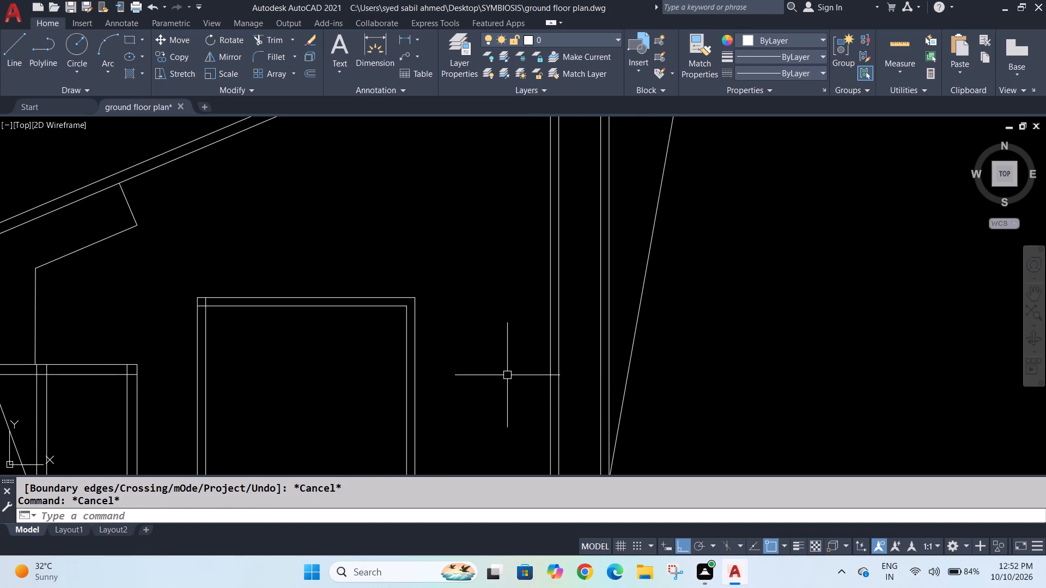
Offset the horizontal line running under the rooms and along the stair's top edge 3' upward.
scroll(499, 379, "down", 2)
scroll(503, 373, "up", 1)
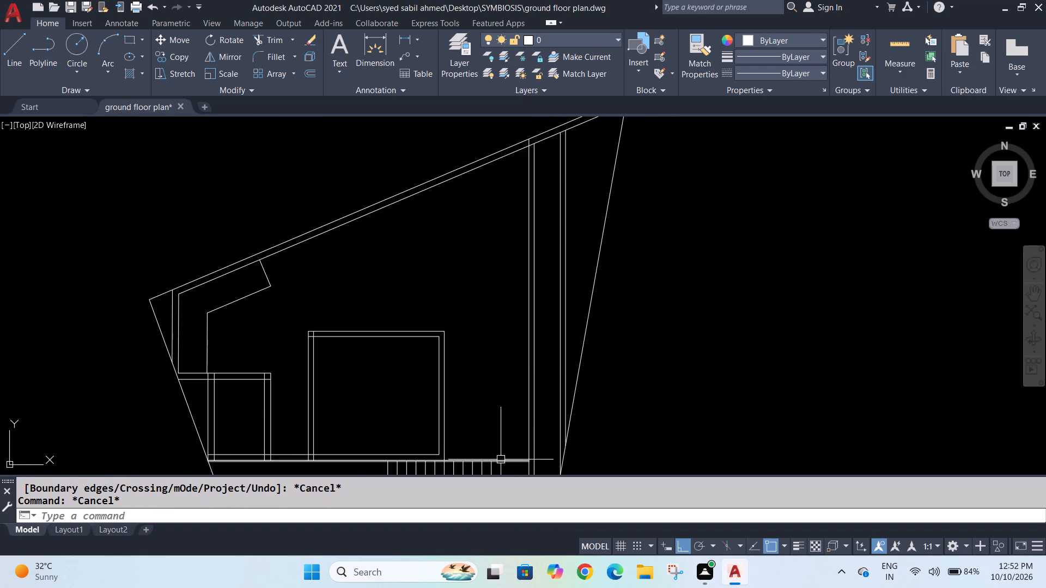
key("Escape")
key("o")
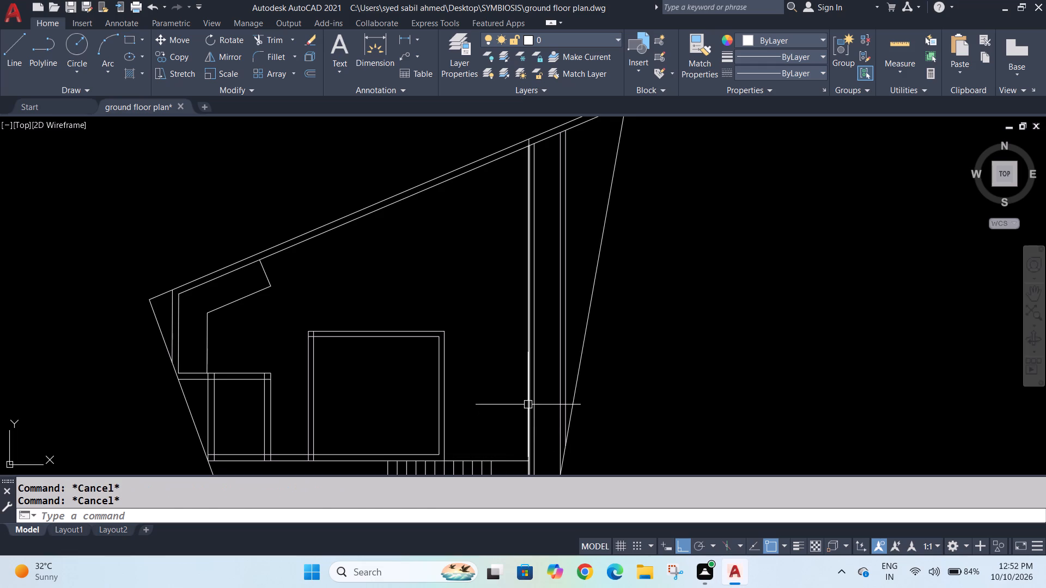
key("Return")
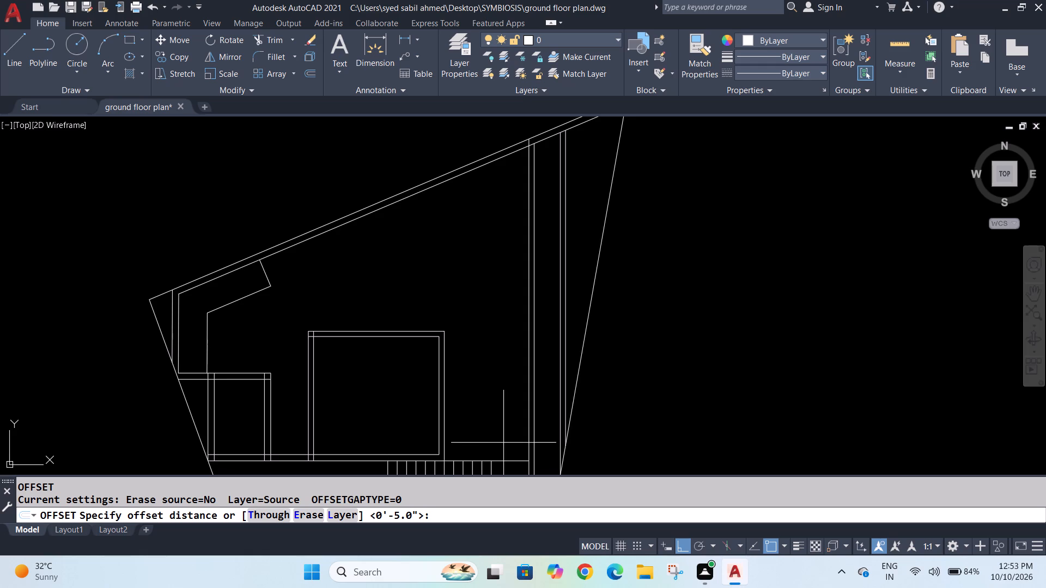
key("3")
key("apostrophe")
key("Return")
left_click(508, 464)
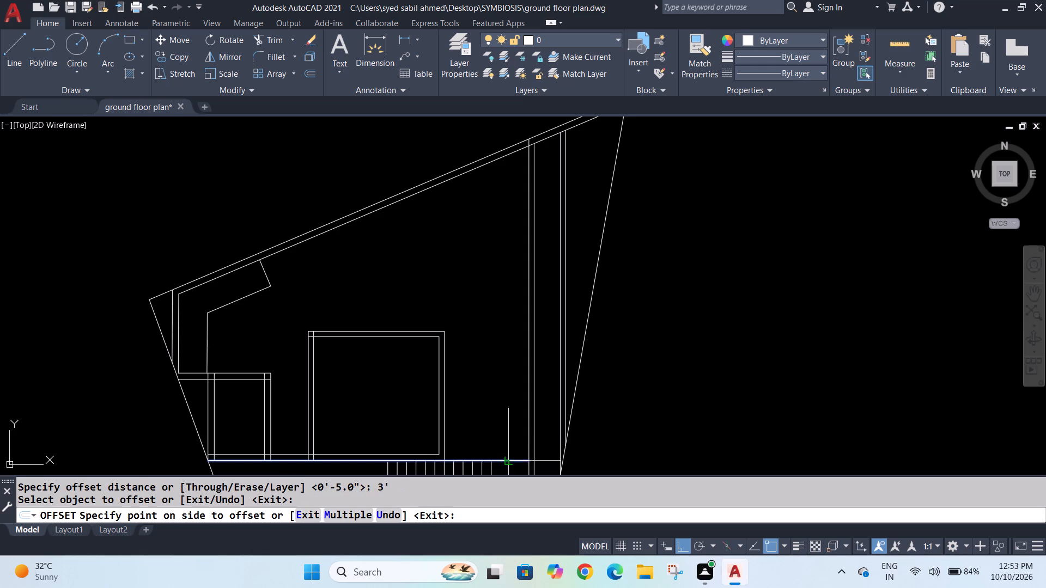
left_click(503, 431)
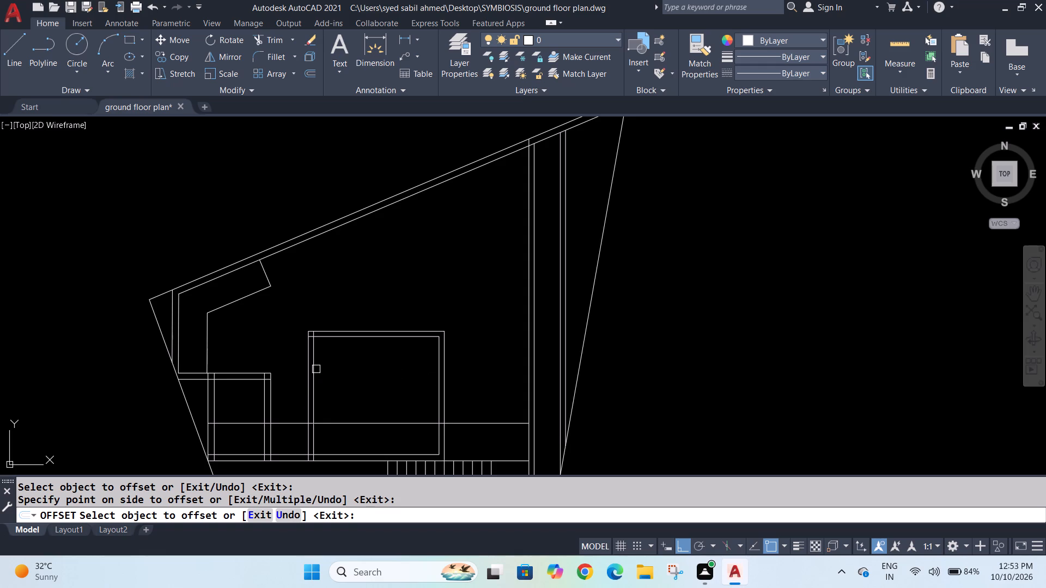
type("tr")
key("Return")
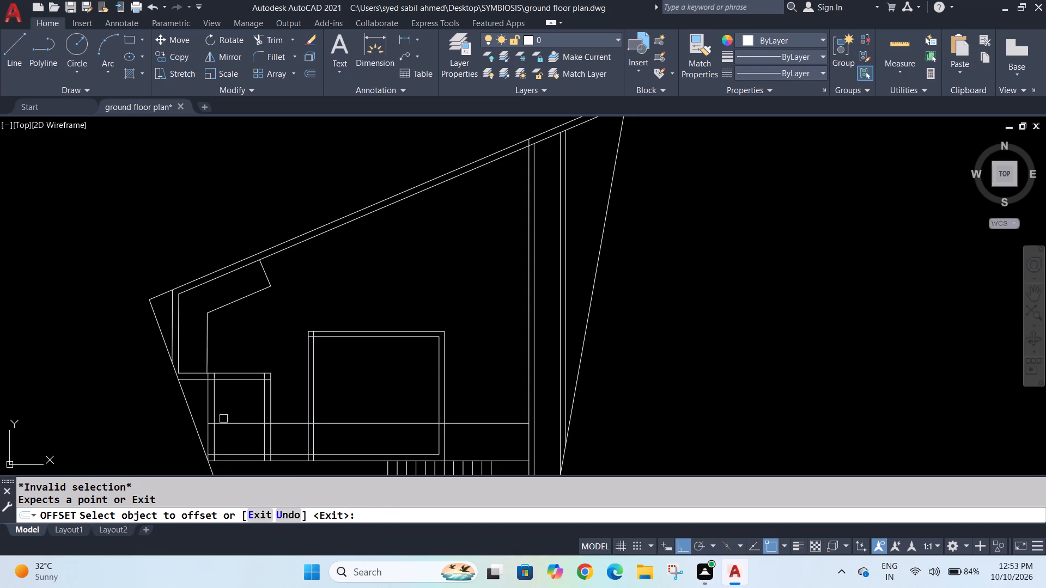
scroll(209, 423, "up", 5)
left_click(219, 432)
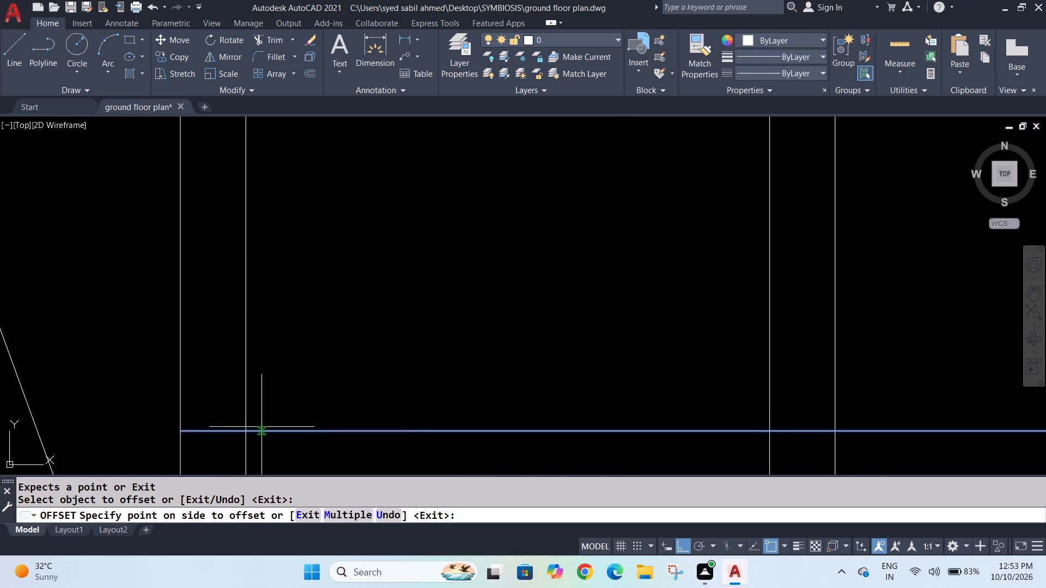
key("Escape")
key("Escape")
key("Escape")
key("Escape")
Trim the new offset line's segments across the small left room, including both of its side walls.
type("tr")
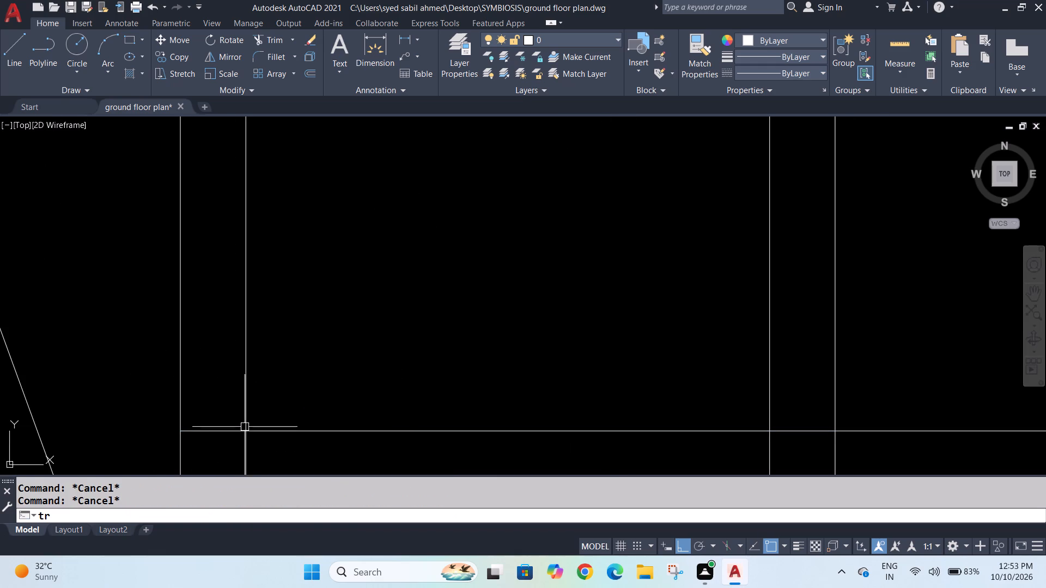
key("Return")
left_click(218, 433)
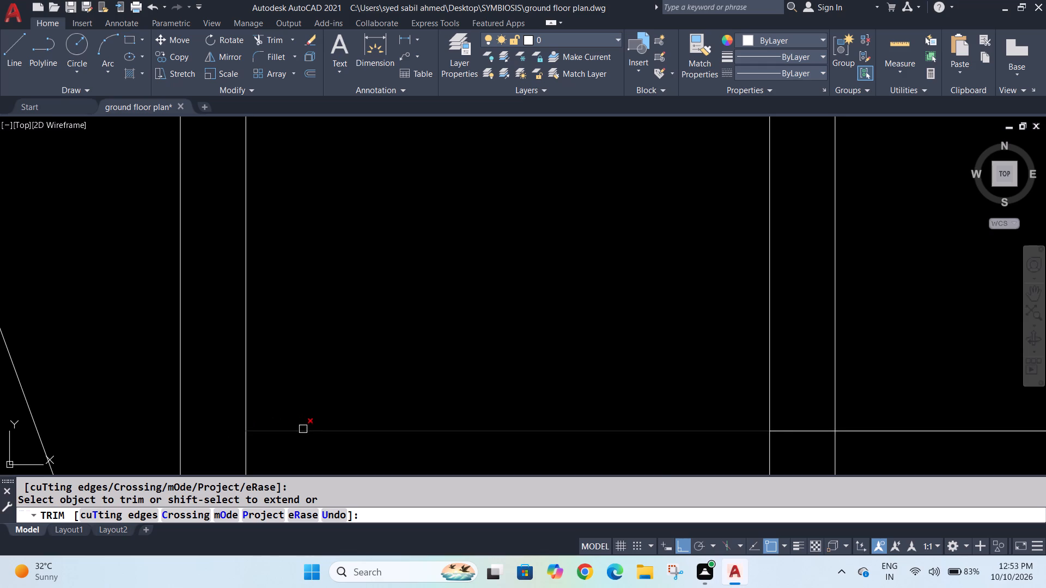
left_click(303, 429)
scroll(482, 387, "down", 3)
scroll(604, 397, "up", 2)
left_click(604, 408)
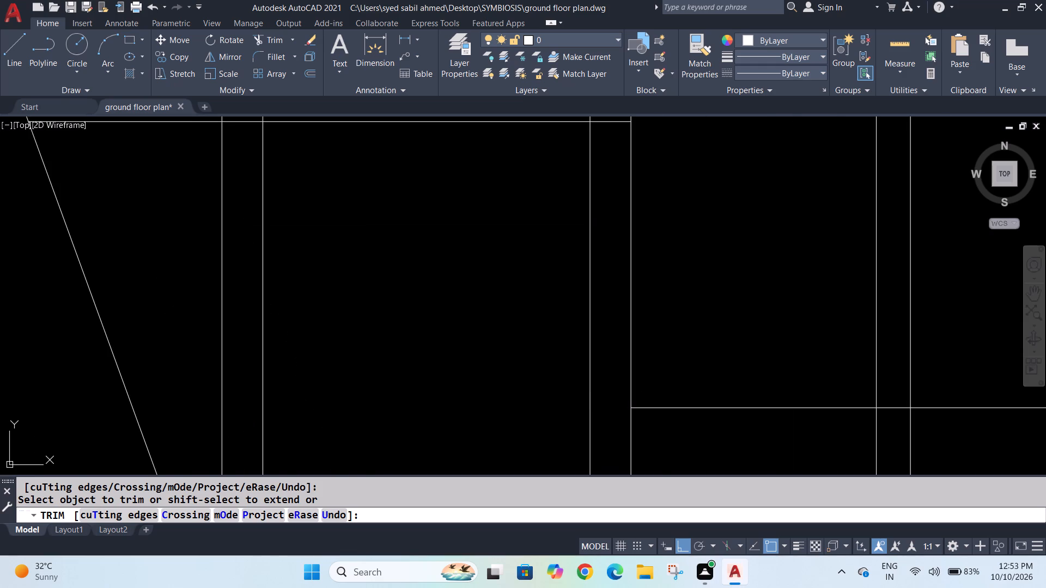
Trim the offset line between the two rooms and across the large room's left wall thickness.
left_click(710, 409)
scroll(716, 404, "down", 5)
scroll(814, 378, "up", 3)
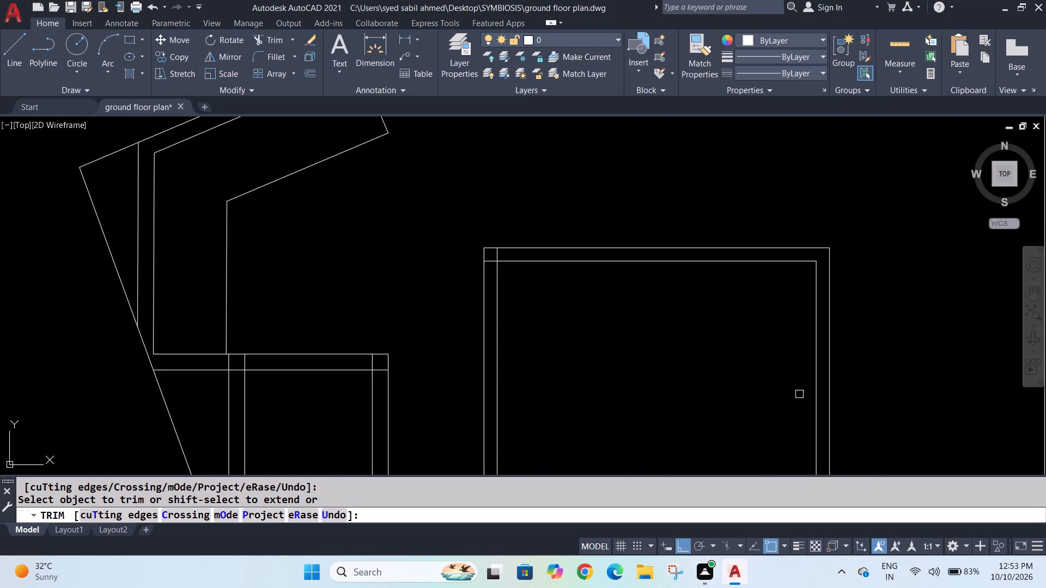
scroll(712, 442, "down", 2)
scroll(654, 473, "up", 2)
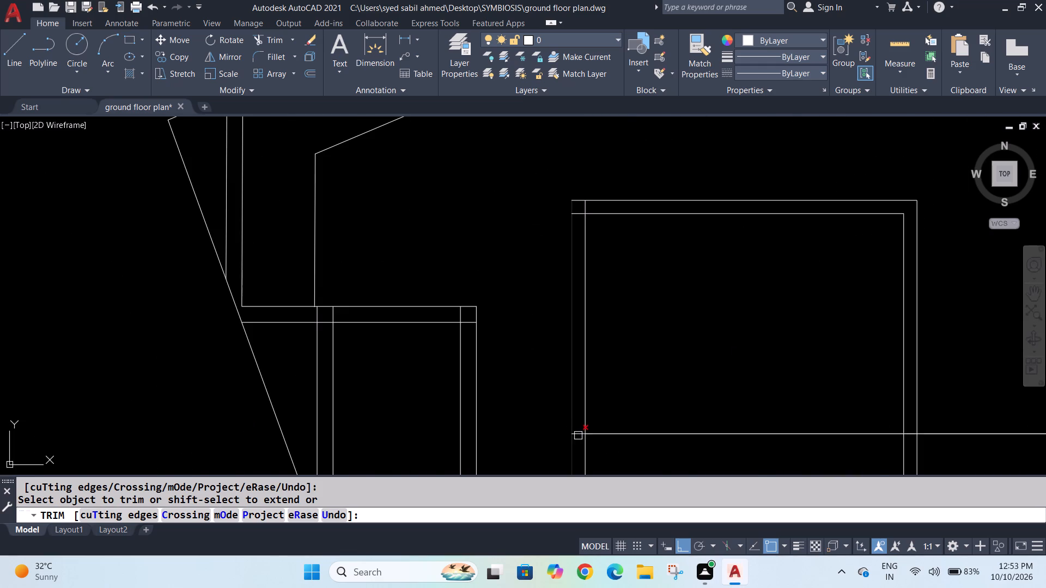
scroll(579, 436, "up", 3)
left_click(579, 436)
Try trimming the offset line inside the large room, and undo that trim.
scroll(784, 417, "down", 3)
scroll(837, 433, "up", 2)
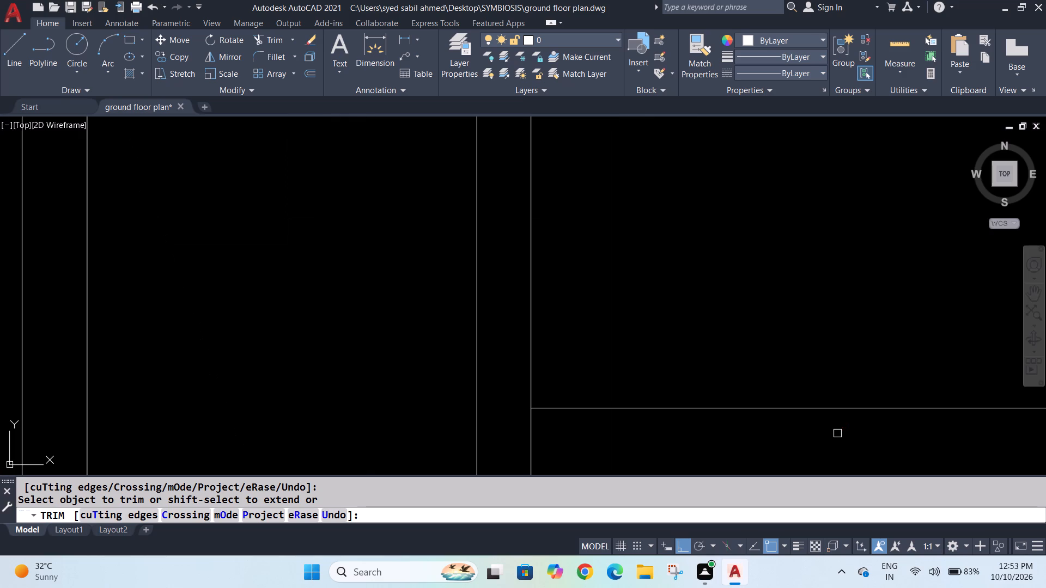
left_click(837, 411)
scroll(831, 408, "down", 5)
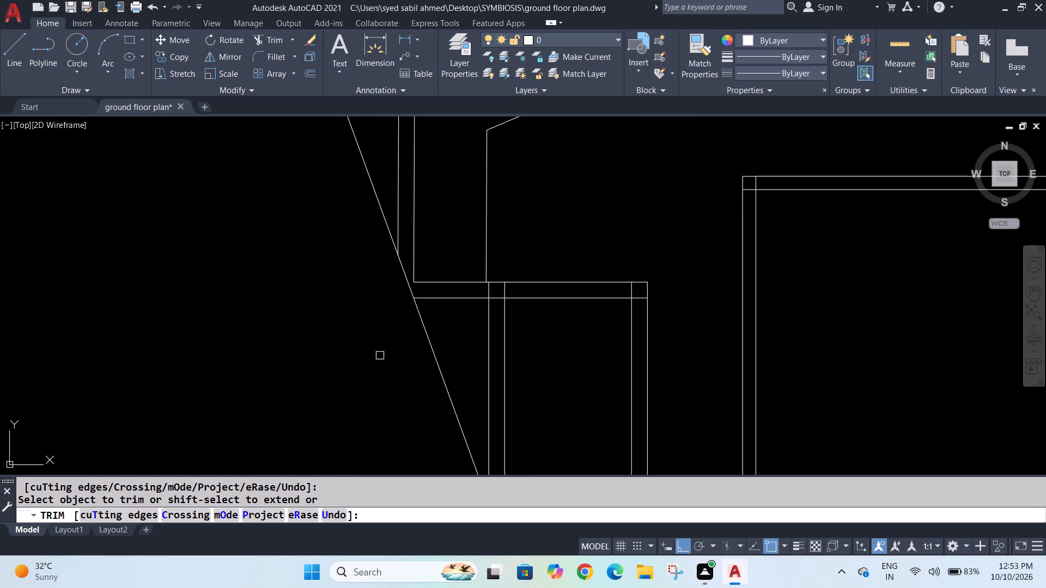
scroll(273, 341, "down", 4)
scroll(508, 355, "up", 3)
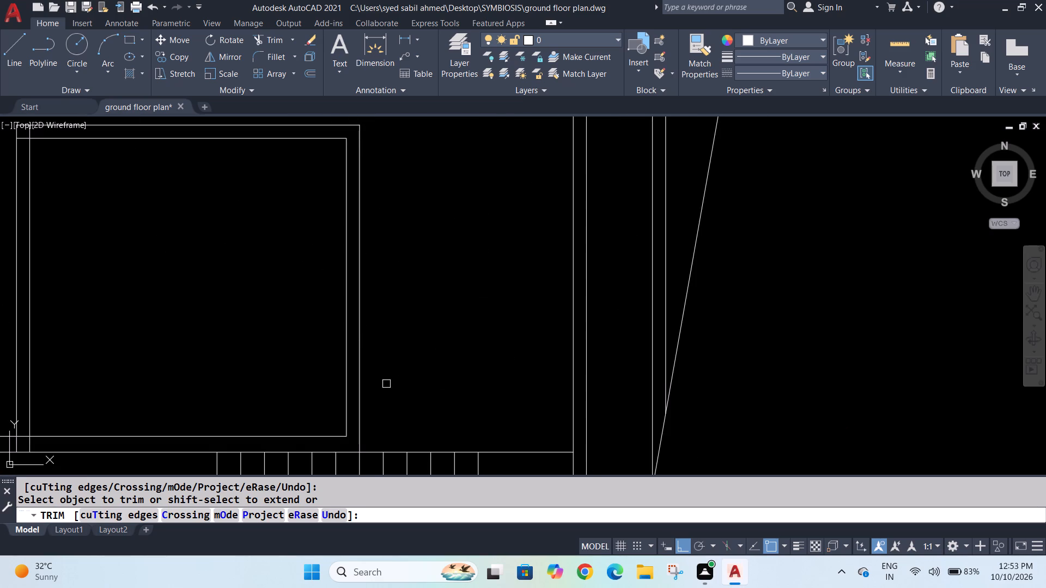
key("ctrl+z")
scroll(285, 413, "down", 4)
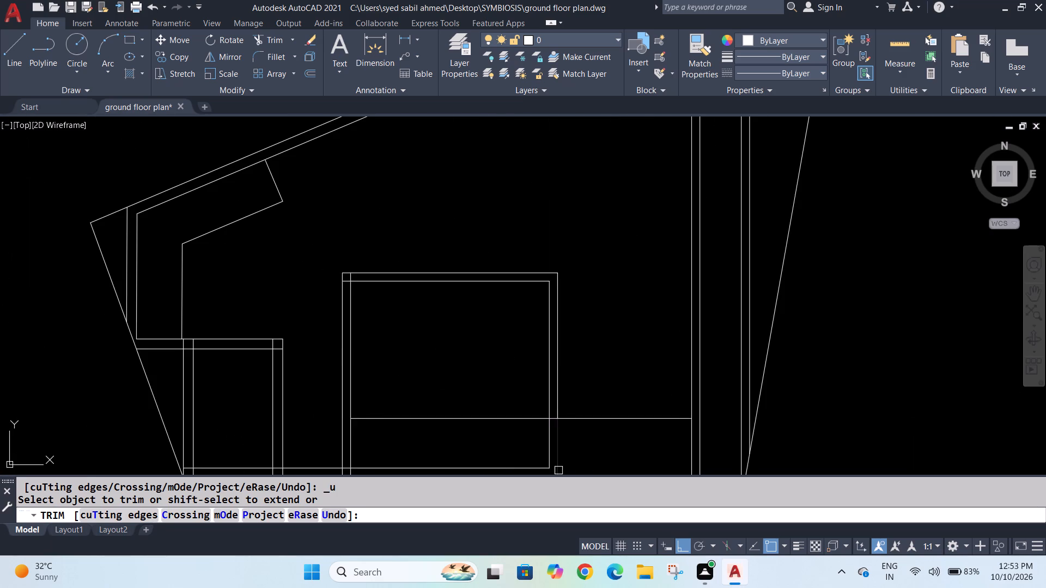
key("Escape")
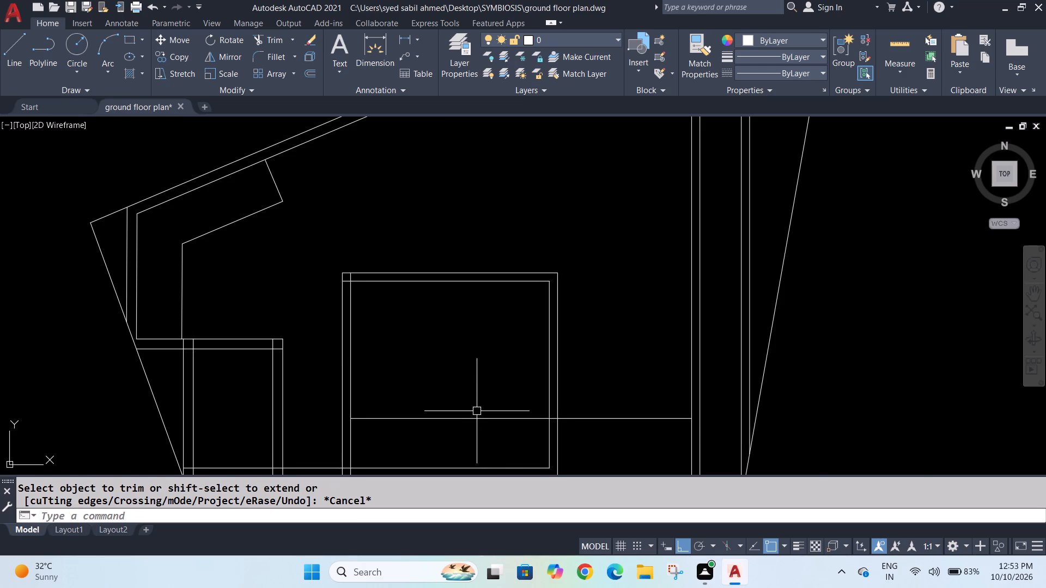
Trim the 3' offset line across the large room's right wall thickness and inside the large room.
scroll(477, 411, "up", 2)
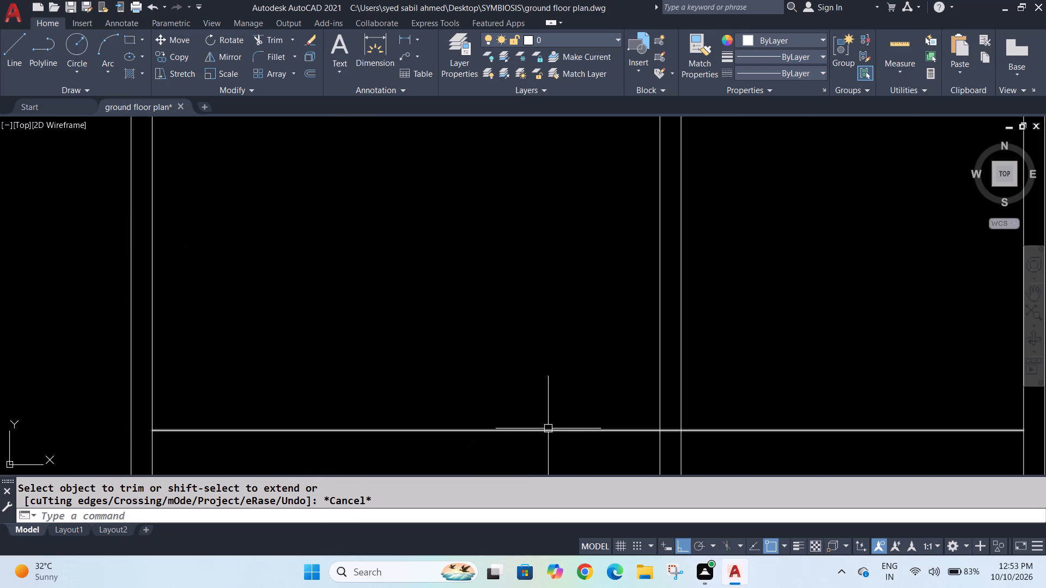
left_click(548, 428)
key("Escape")
key("Escape")
type("tr")
key("Return")
left_click(672, 430)
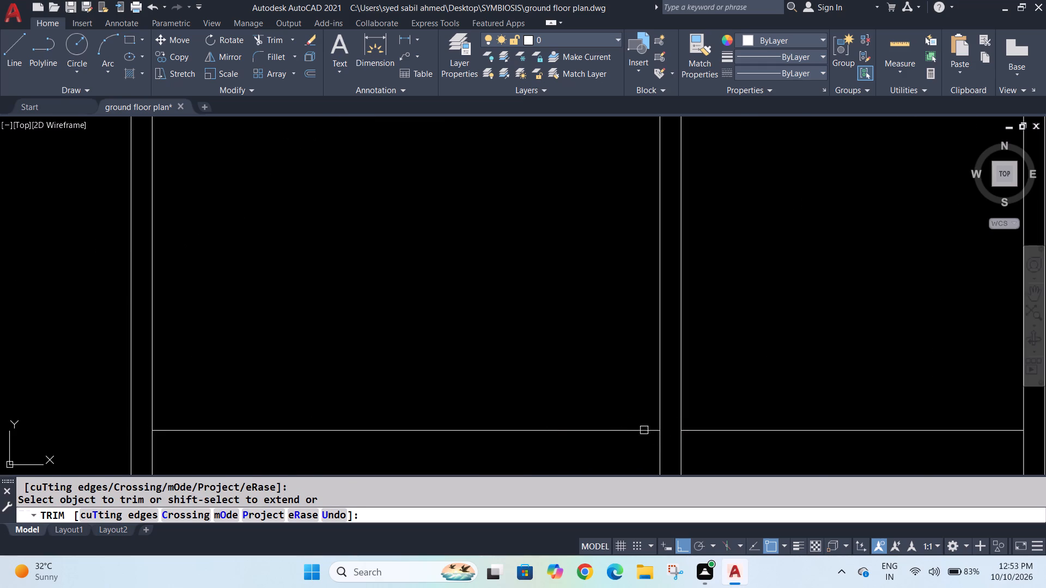
left_click(611, 434)
scroll(593, 426, "down", 4)
scroll(640, 439, "up", 1)
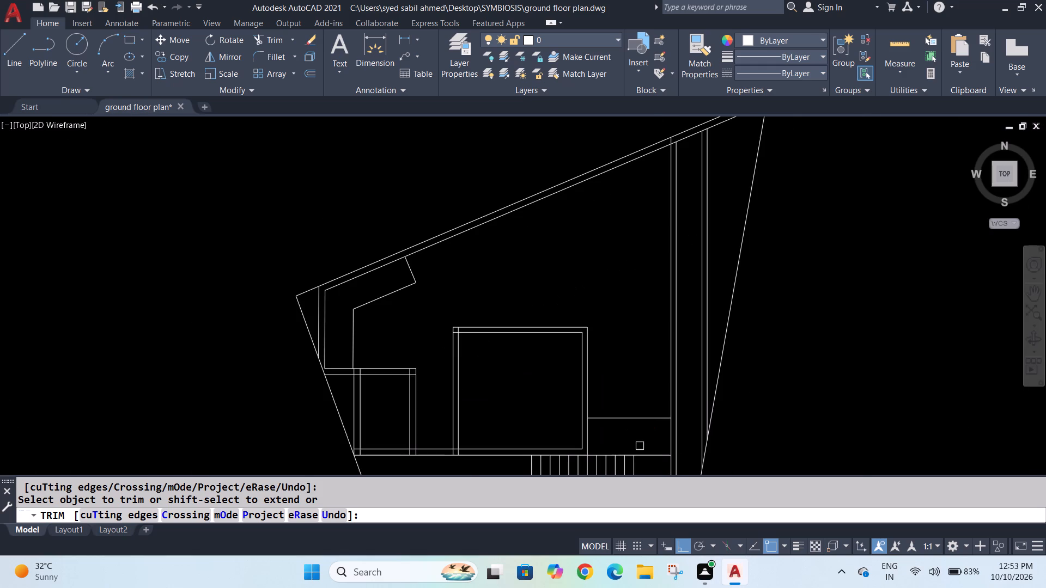
key("Escape")
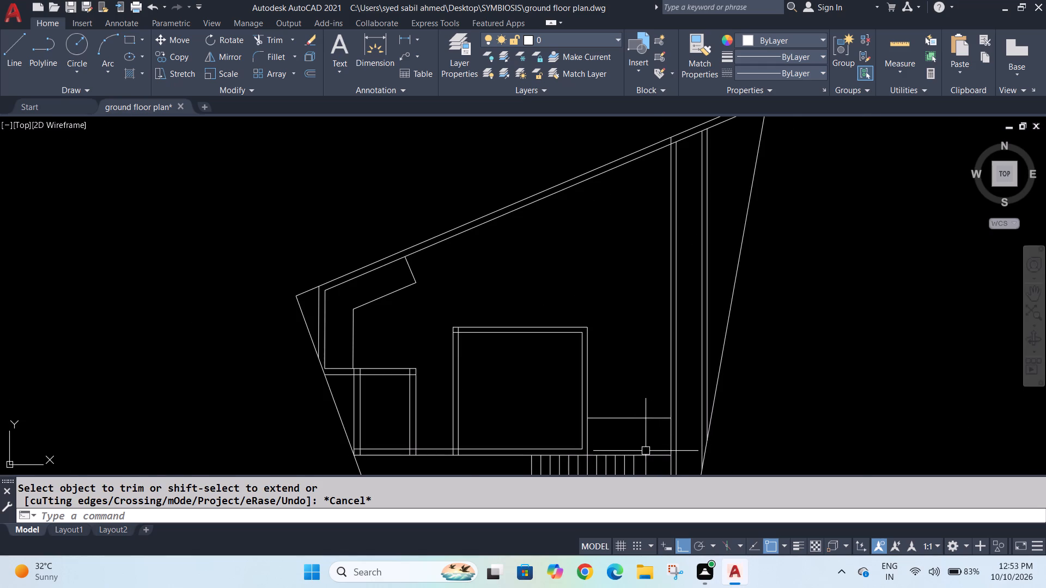
Offset the remaining horizontal line above the stairs, right of the large room, 5" upward.
scroll(680, 433, "up", 3)
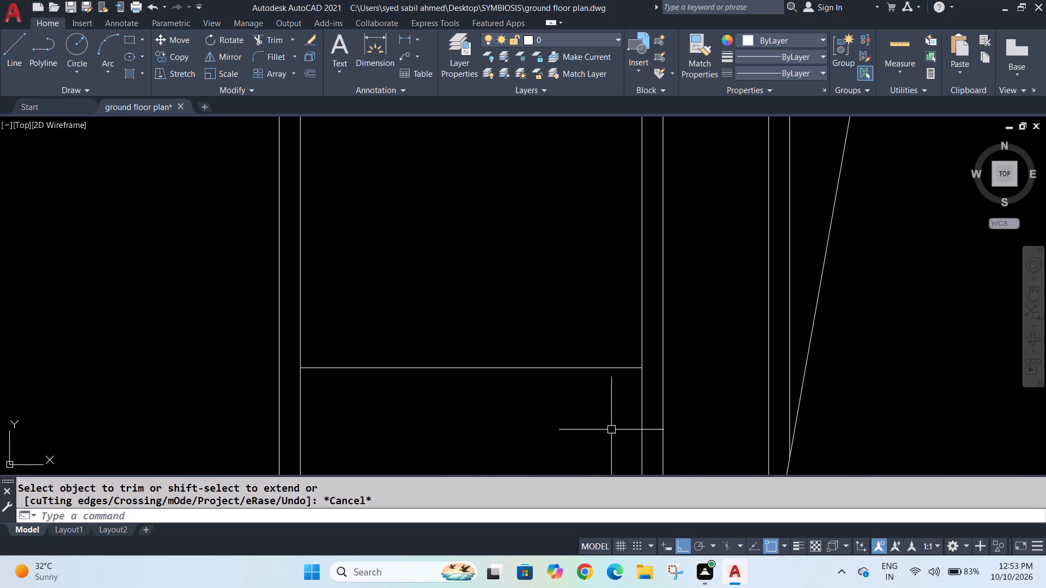
key("o")
key("Return")
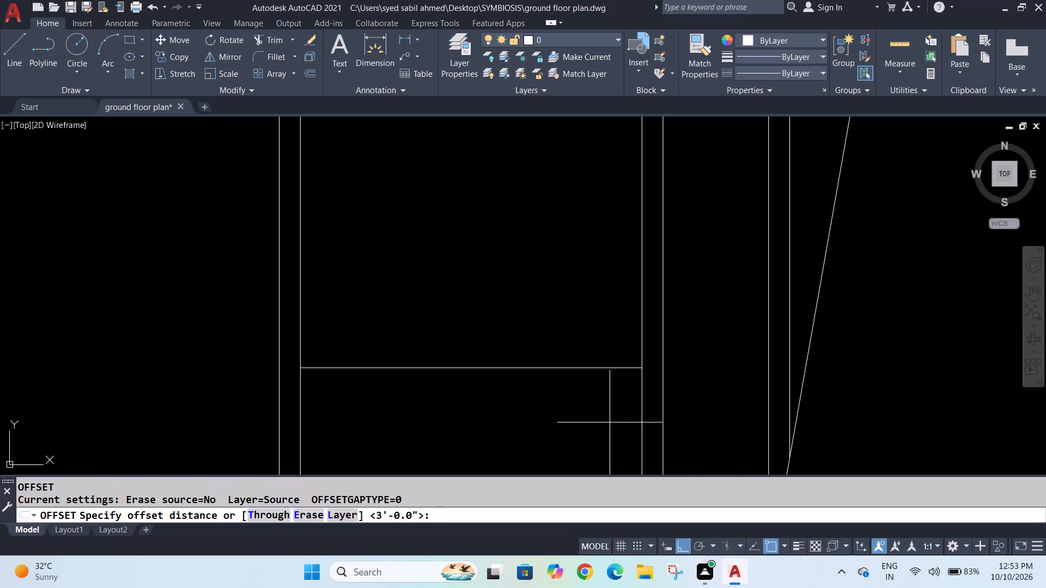
key("5")
key("shift+quotedbl")
key("Return")
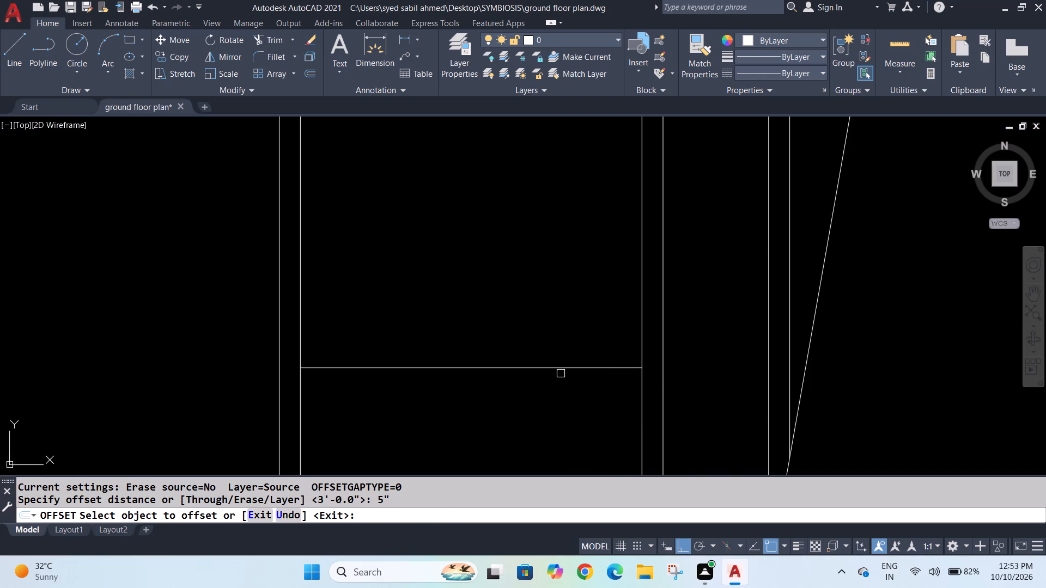
left_click(560, 370)
left_click(570, 328)
scroll(567, 345, "down", 5)
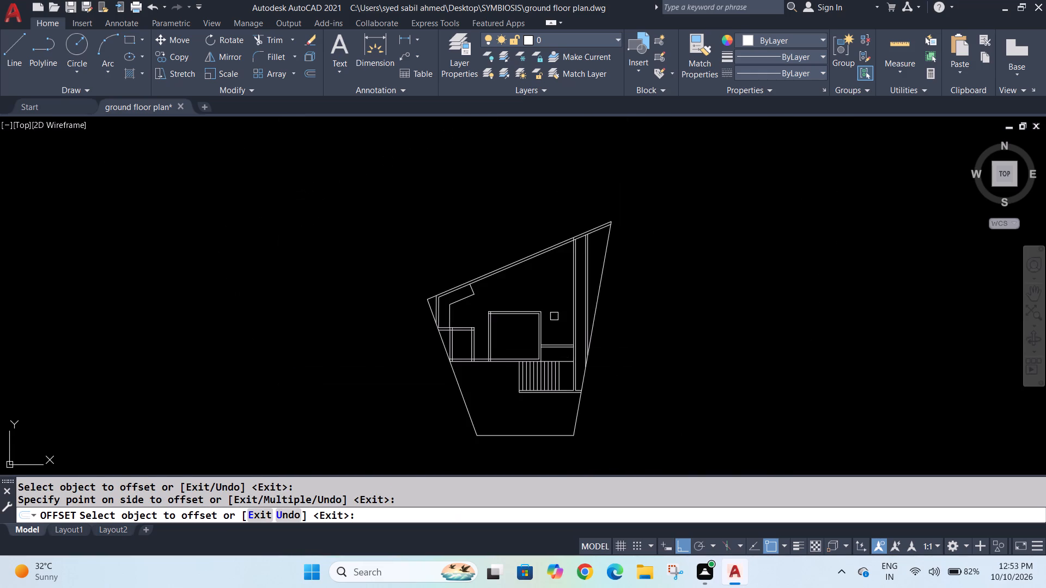
scroll(554, 315, "up", 2)
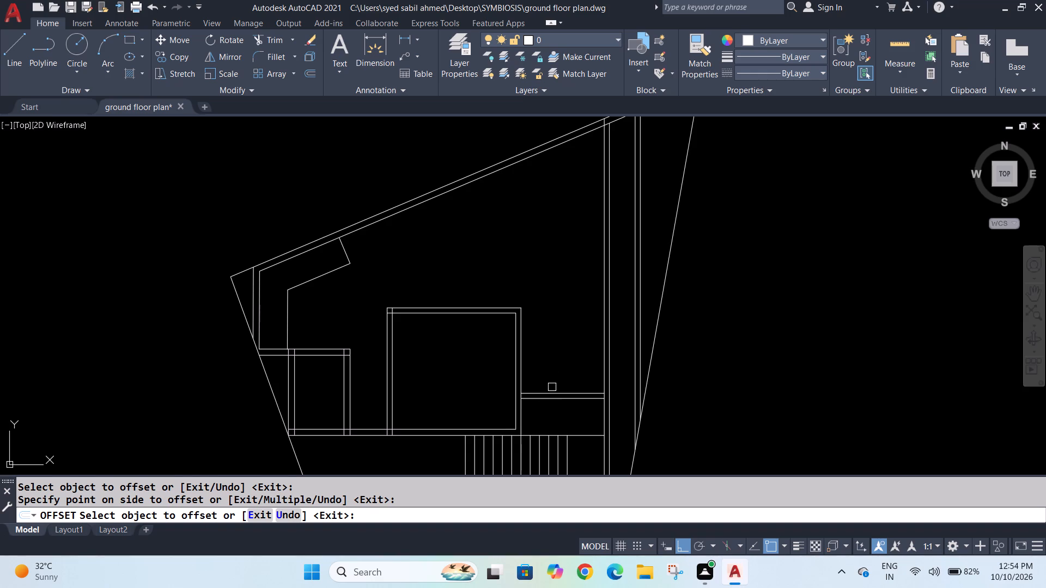
key("Escape")
key("Escape")
Offset the upper line of the new 5" wall 10' upward.
key("o")
key("Return")
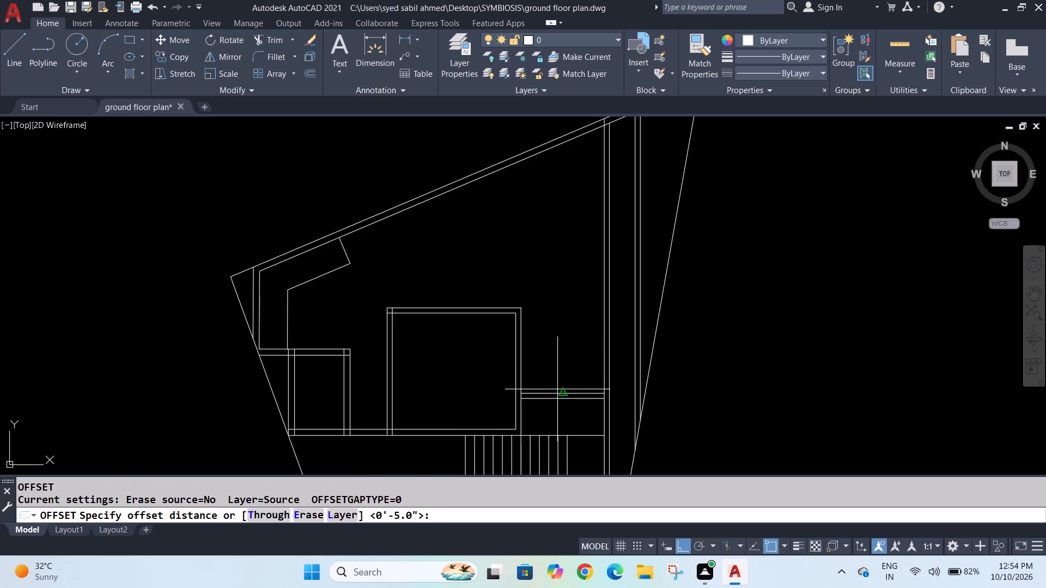
type("10'")
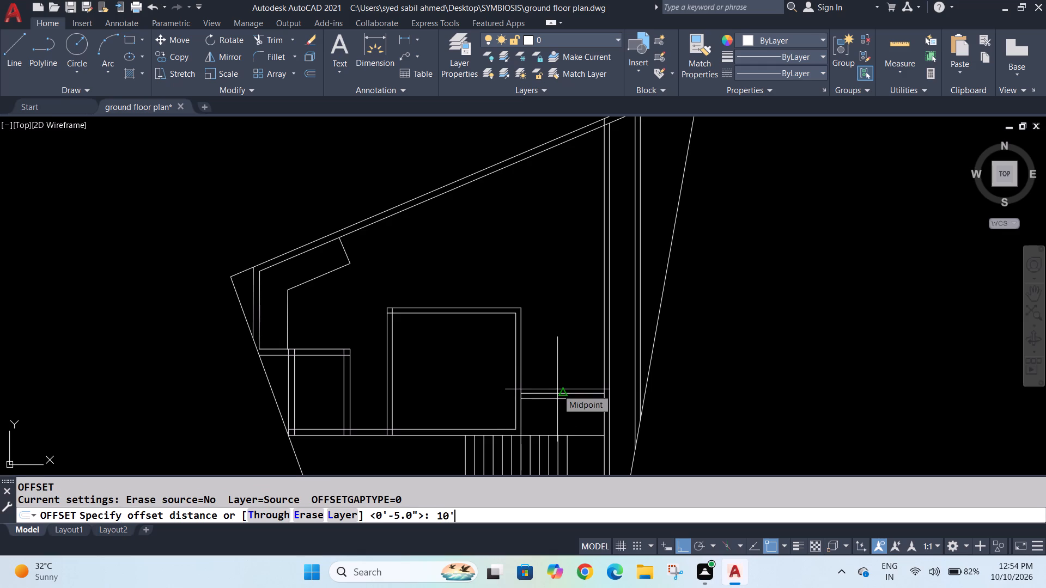
key("Return")
left_click(563, 394)
left_click(575, 298)
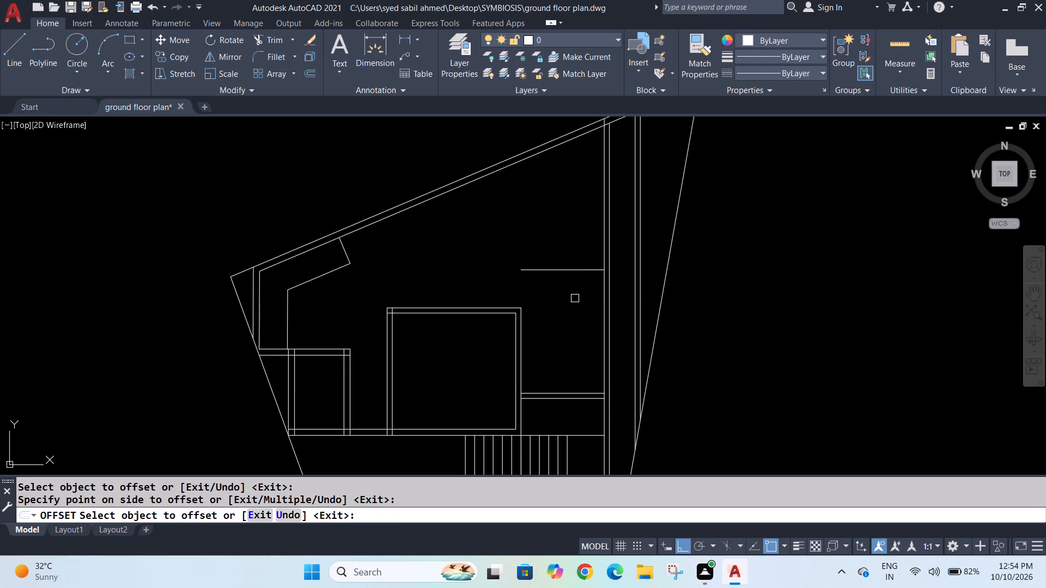
key("Escape")
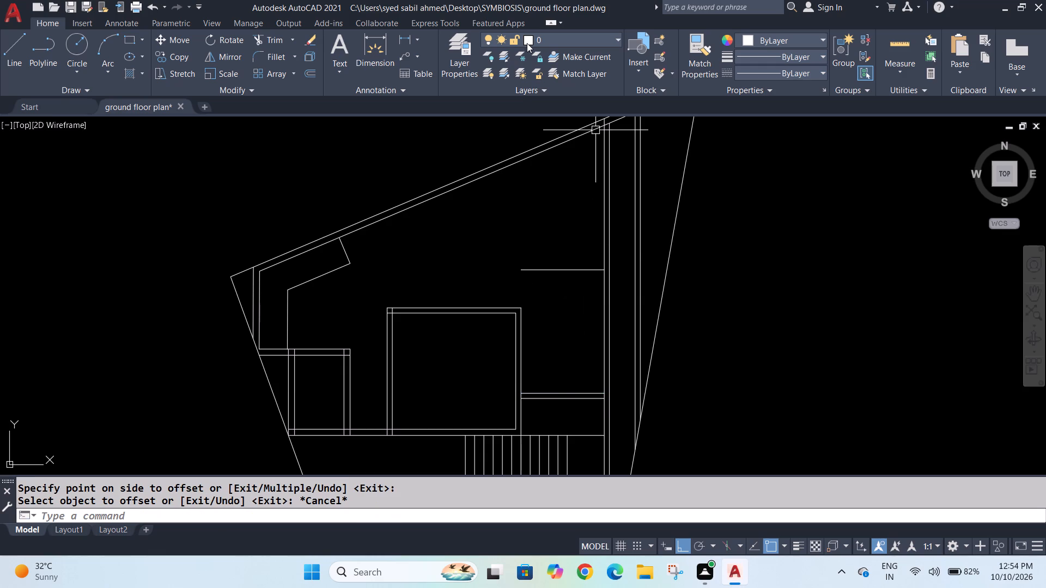
Measure the horizontal distances from the large room's right wall to the inner and outer vertical wall pairs on the right.
left_click(402, 38)
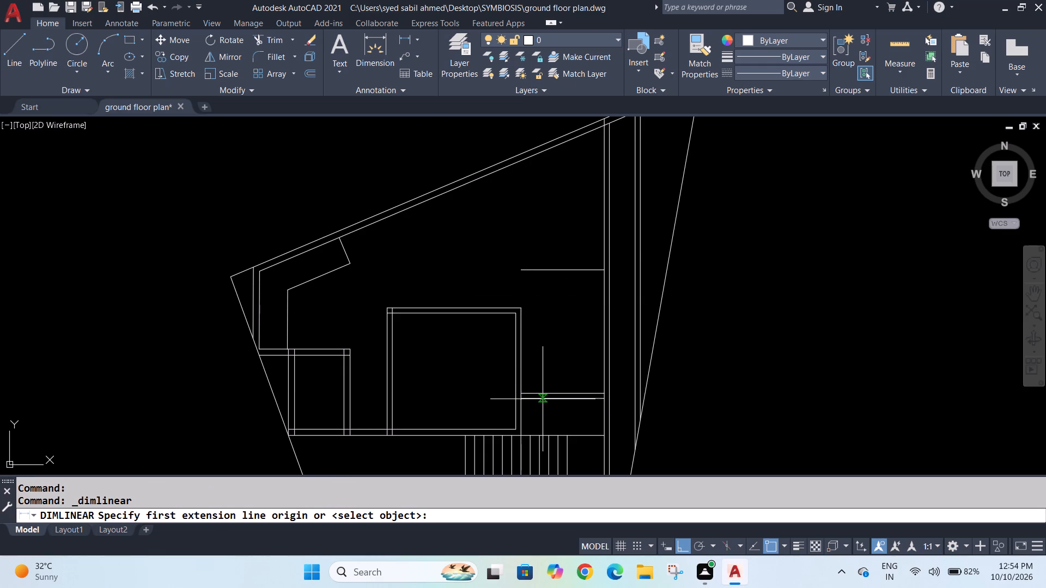
left_click(524, 339)
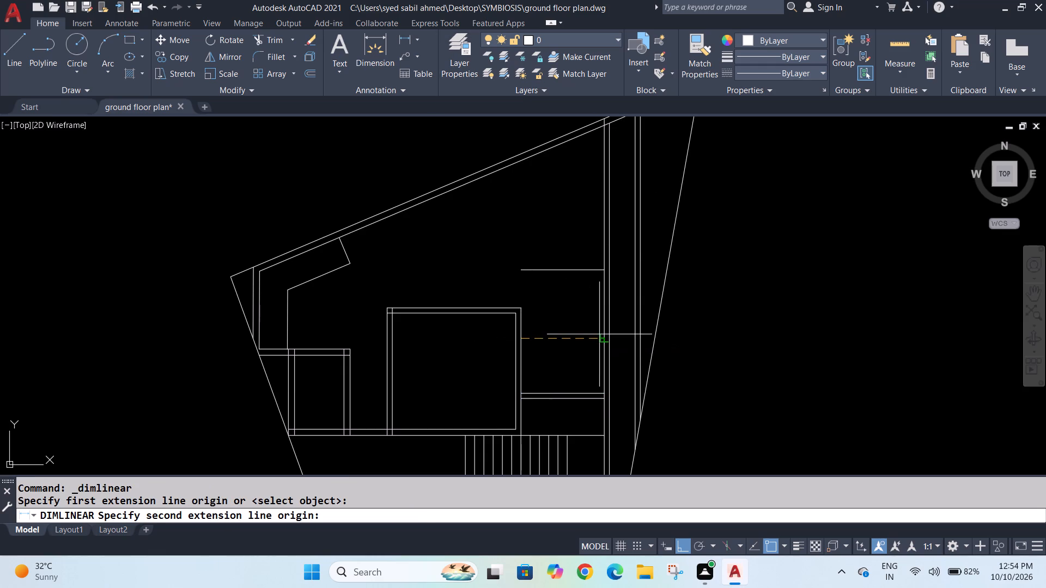
left_click(604, 341)
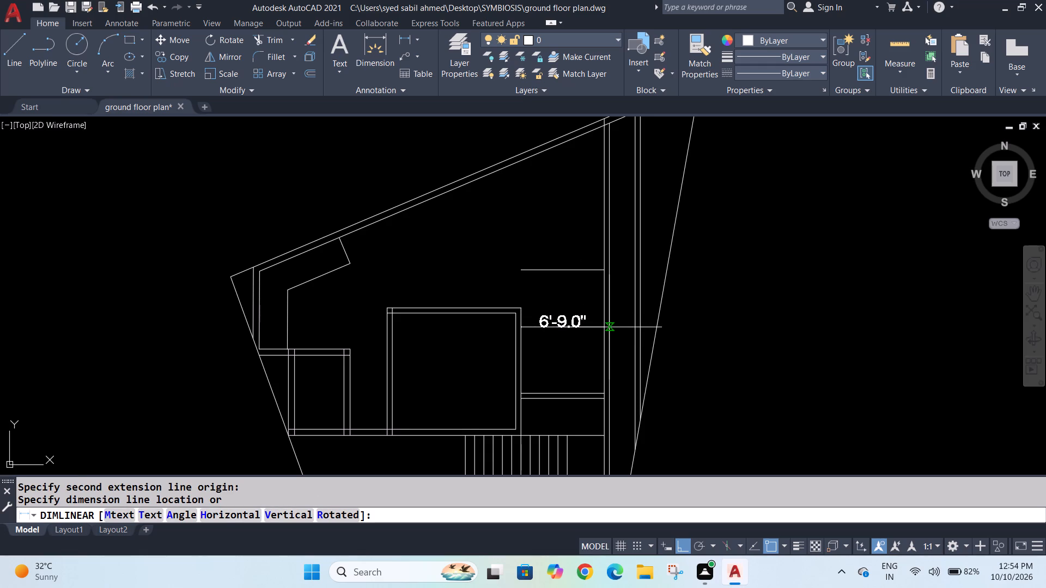
key("Escape")
key("Escape")
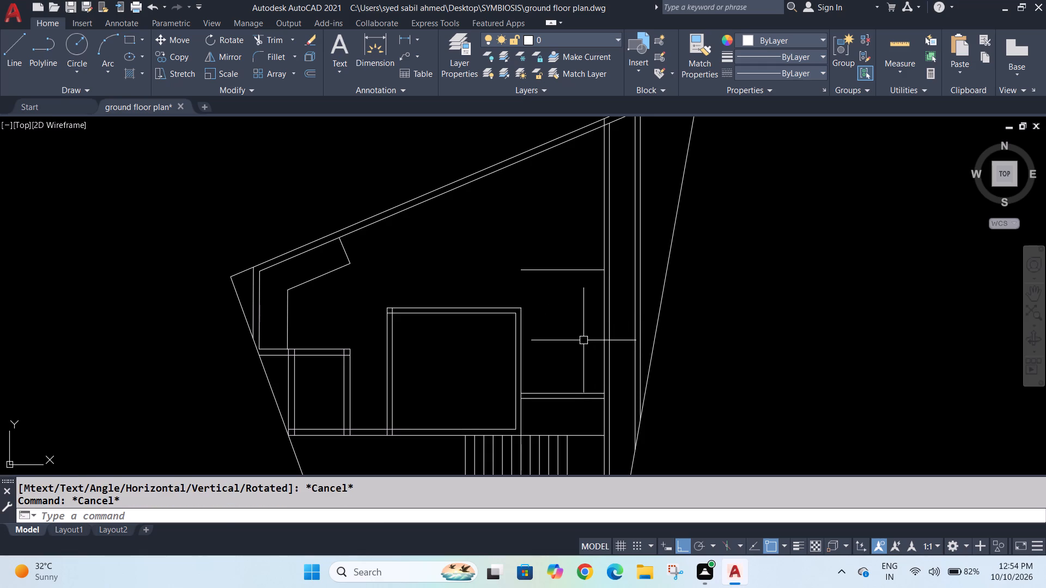
left_click(403, 38)
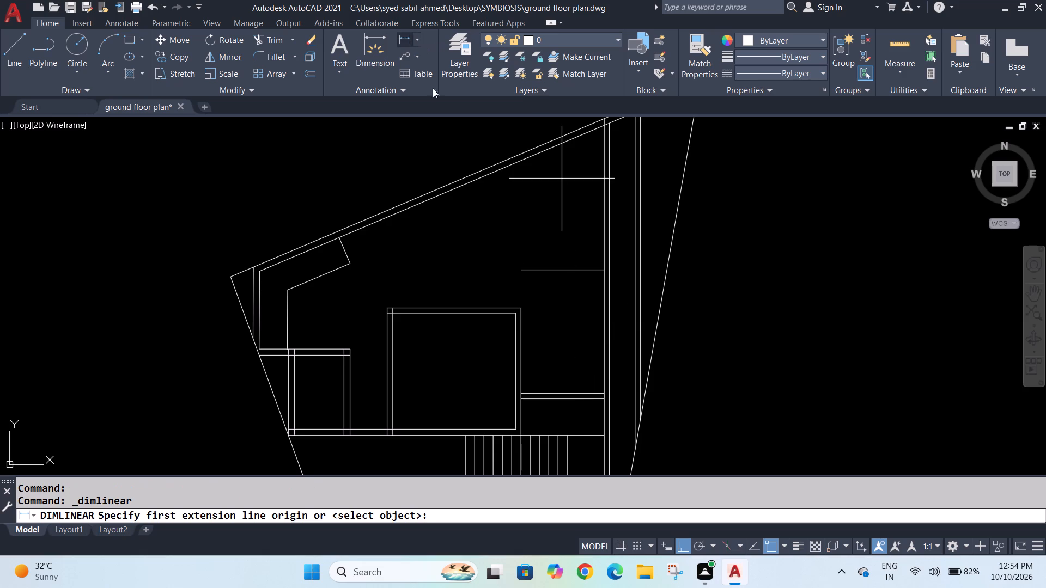
left_click(521, 332)
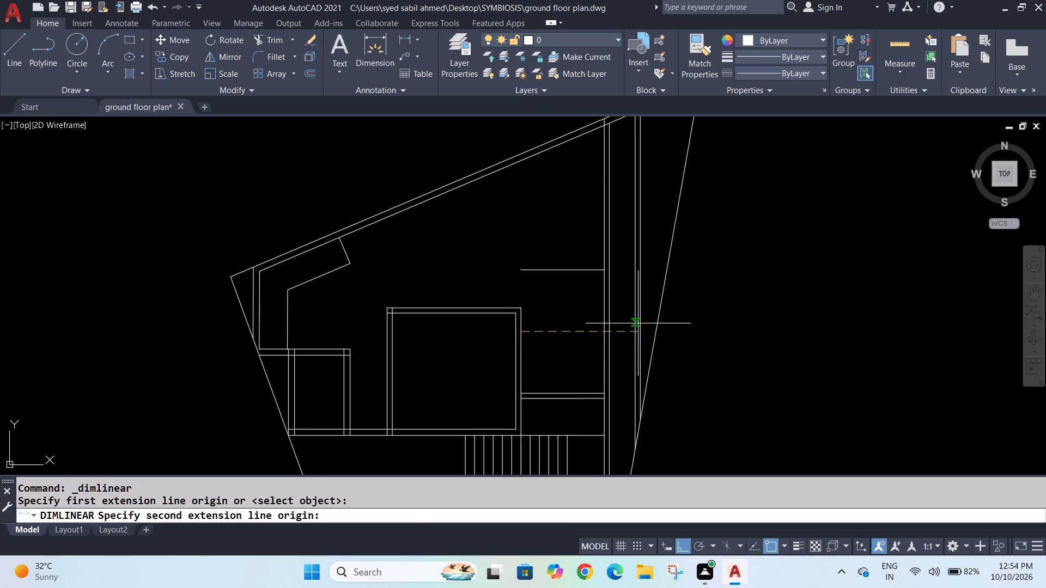
left_click(635, 333)
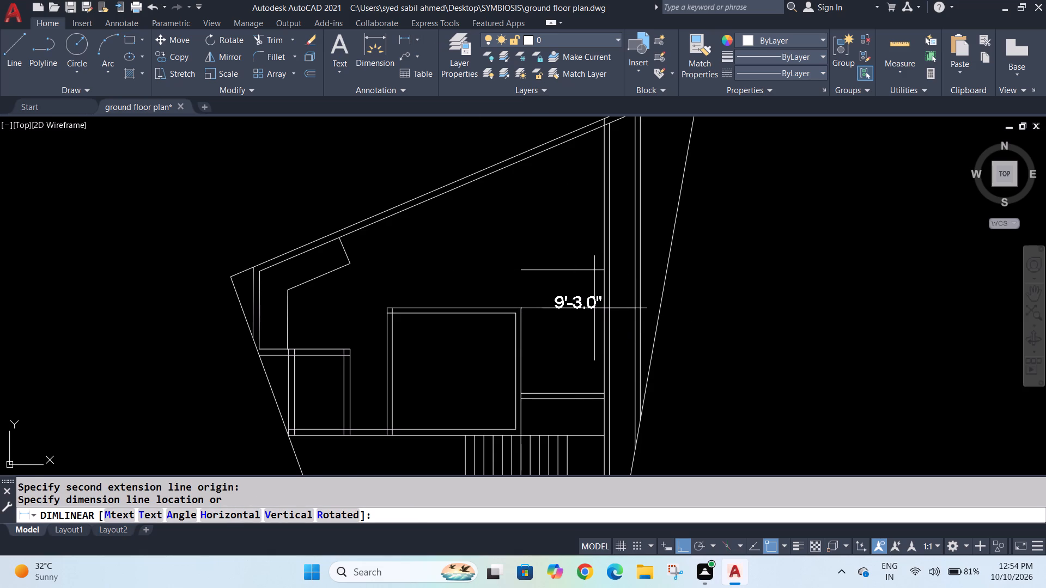
key("Escape")
key("Escape")
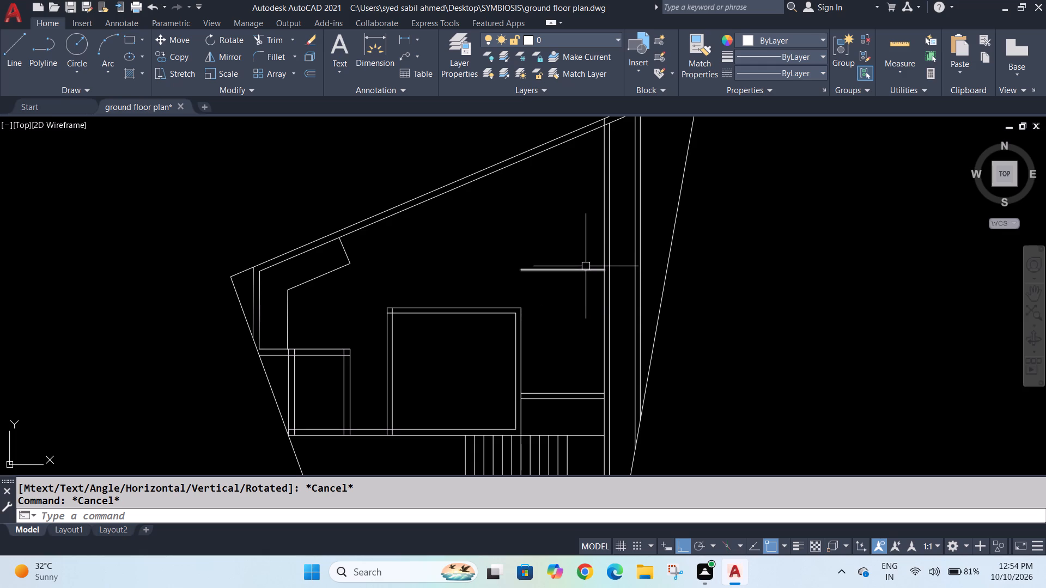
Extend the 10' offset line and both lines of the 5" wall rightward to the outer vertical wall pair's inner line.
type("ex")
key("Return")
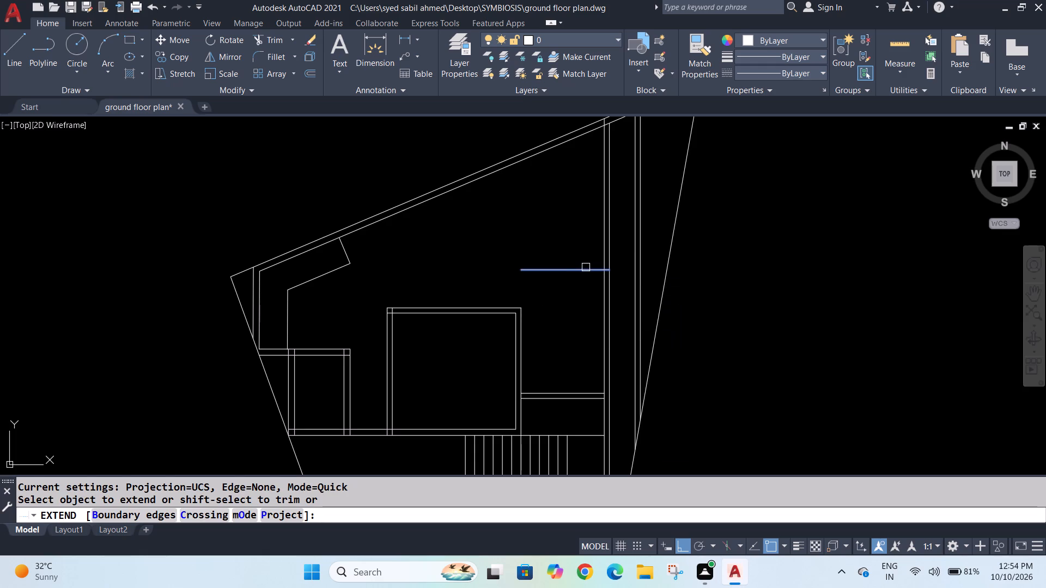
left_click(586, 267)
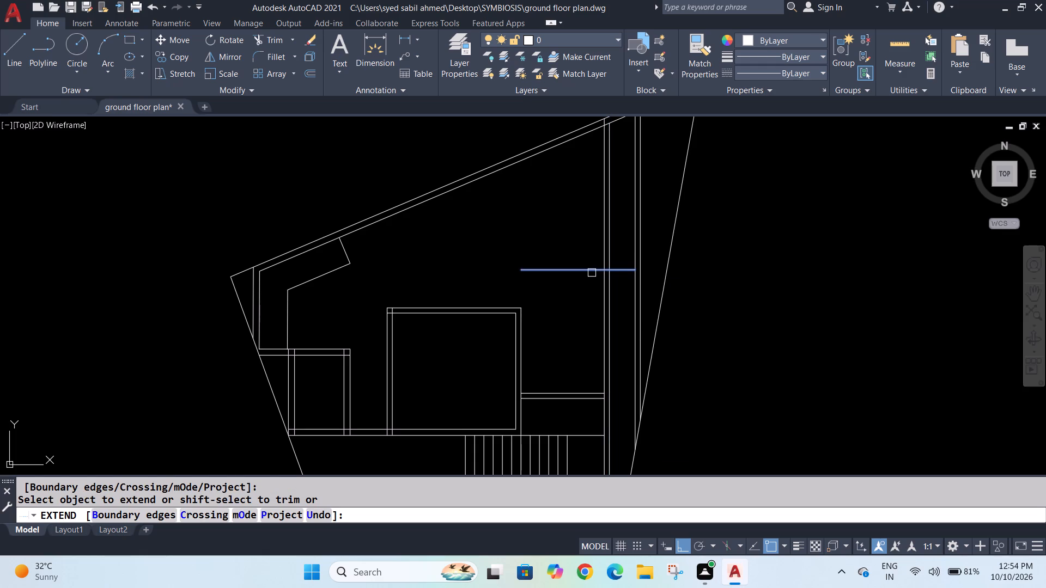
left_click(592, 273)
left_click(585, 391)
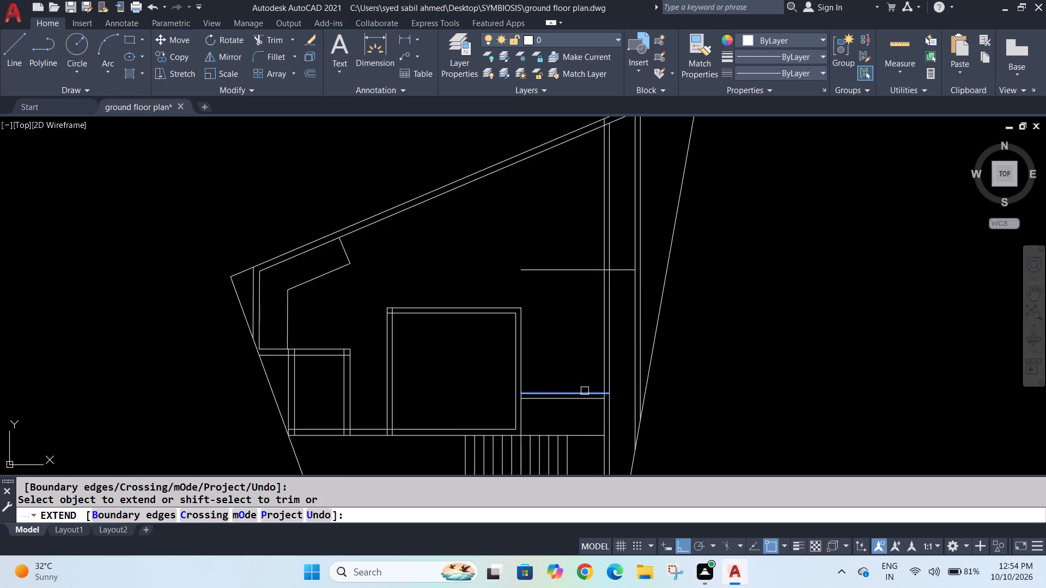
left_click(595, 393)
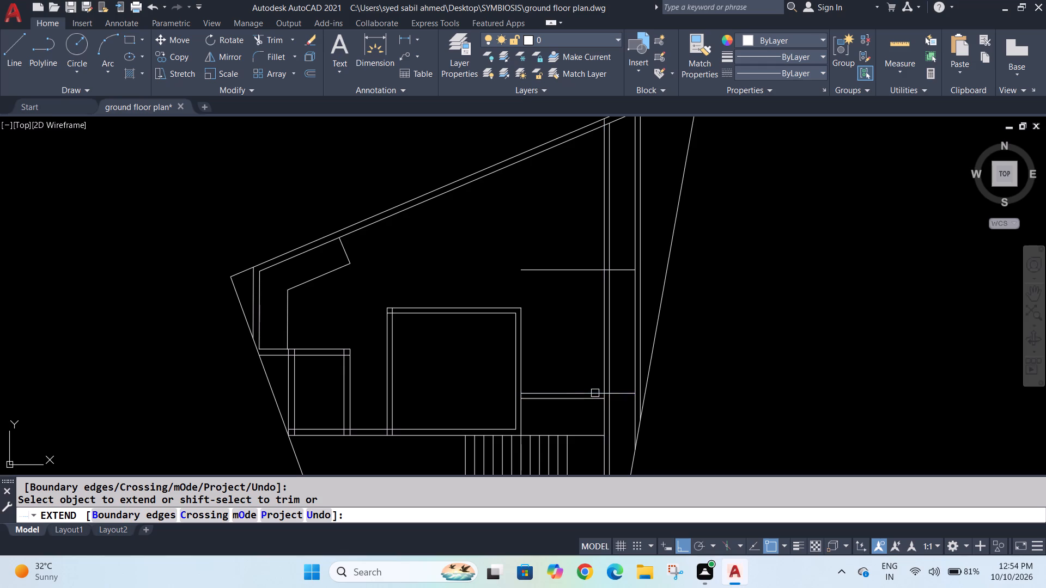
left_click(596, 398)
left_click(600, 399)
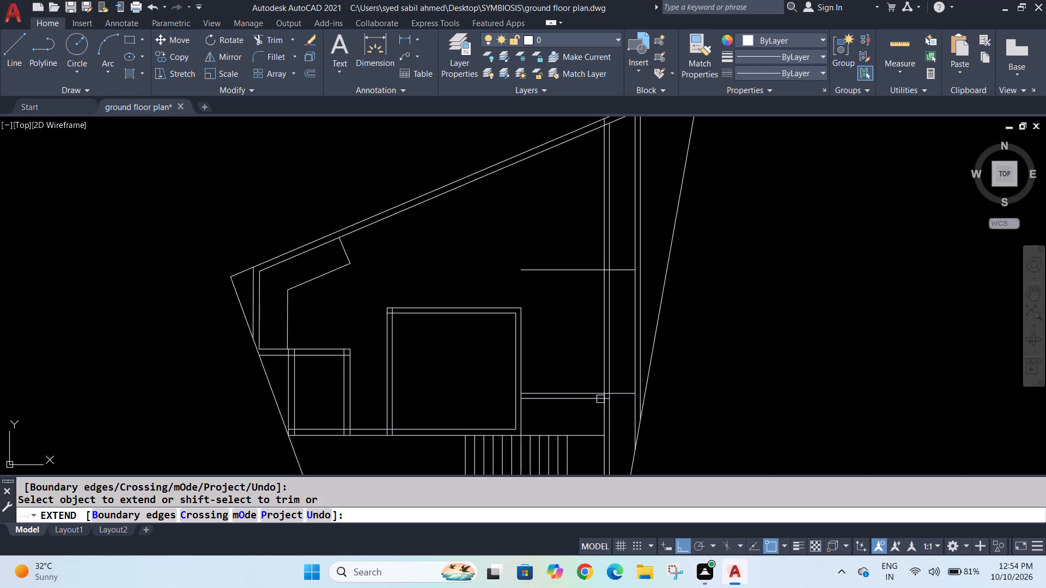
left_click(594, 401)
key("Escape")
key("Escape")
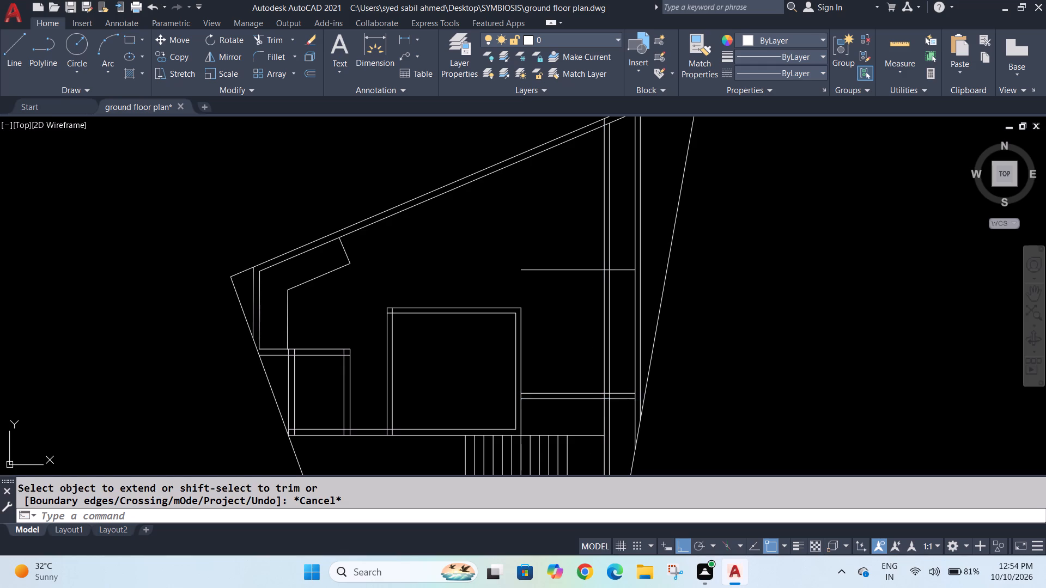
Trim both lines of the inner vertical wall pair above the horizontal 5" wall and across that wall's thickness.
type("tr")
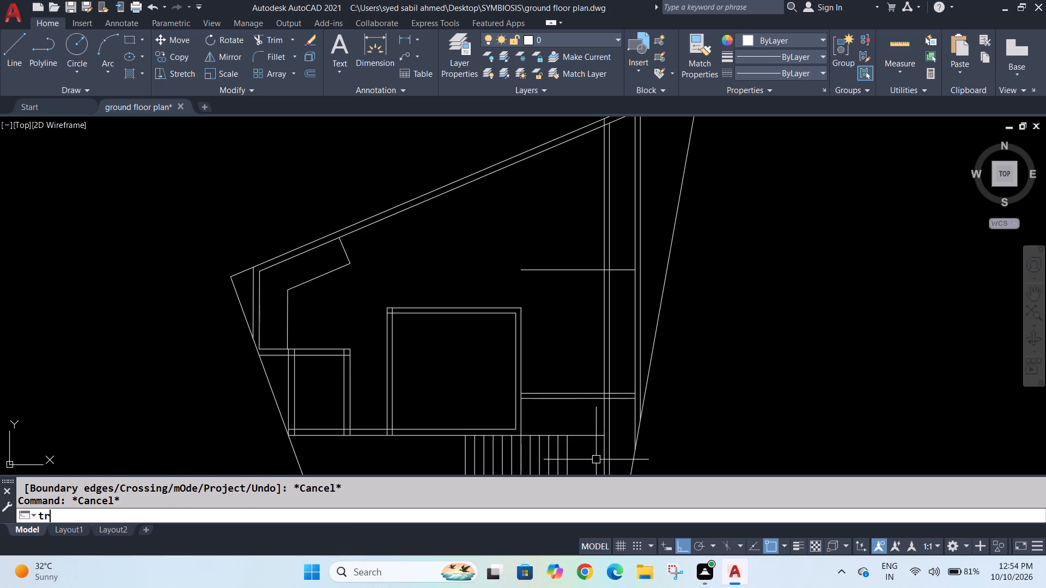
key("Return")
left_click_drag(602, 361, 613, 363)
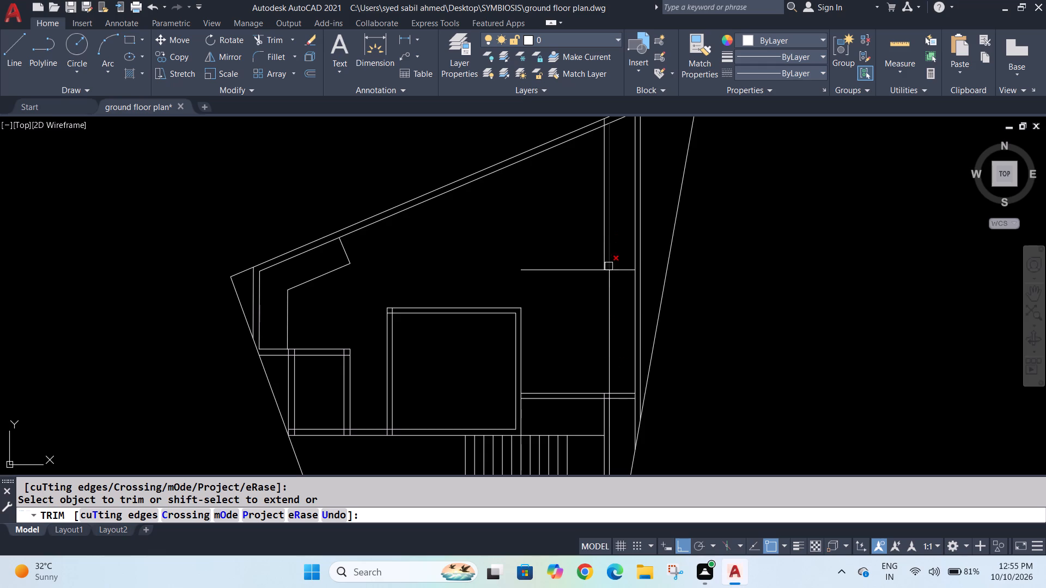
left_click(609, 303)
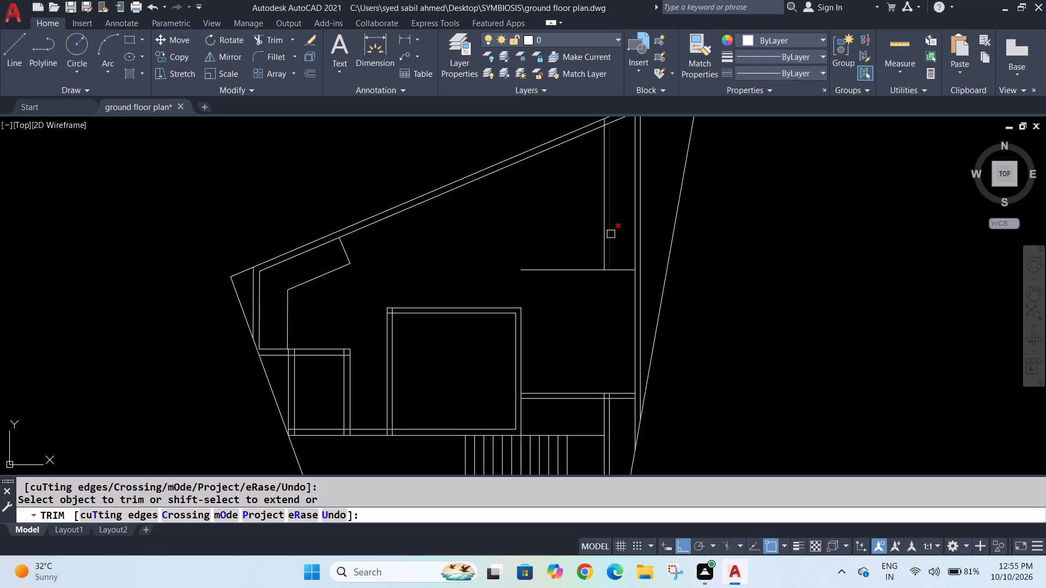
left_click(613, 222)
left_click(604, 224)
scroll(600, 385, "up", 3)
left_click(619, 432)
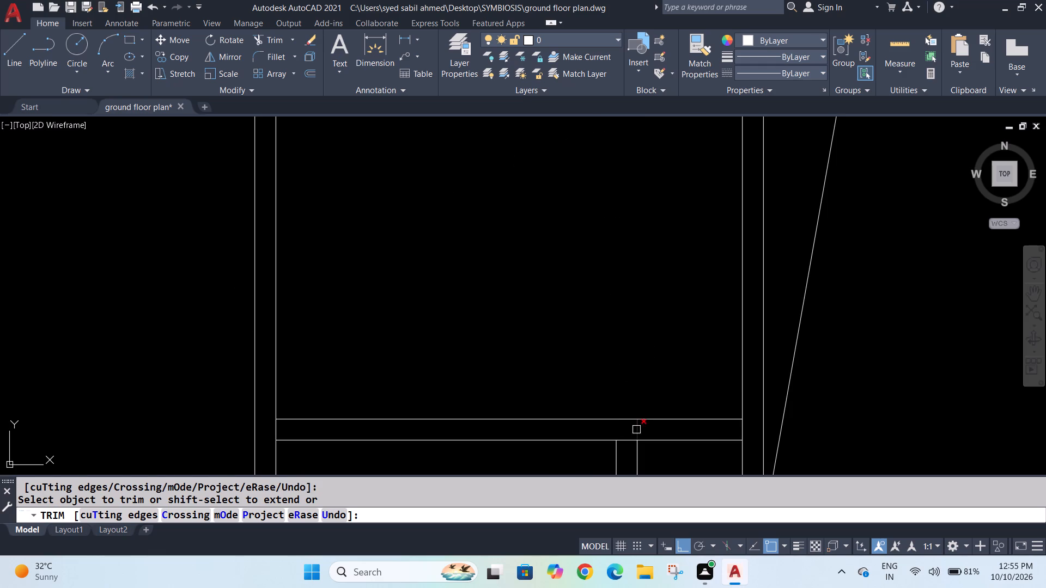
left_click(636, 430)
scroll(636, 430, "down", 4)
scroll(619, 467, "up", 2)
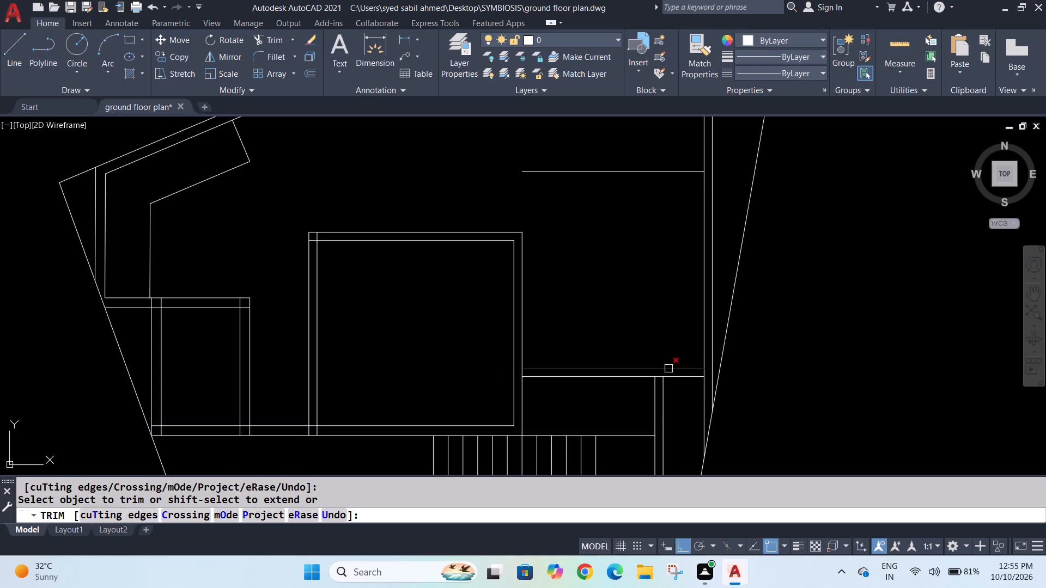
key("Escape")
key("Escape")
key("Escape")
Extend both lines of the horizontal 5" wall across the outer vertical wall to the slanted right boundary line.
type("ex")
key("Return")
left_click(691, 379)
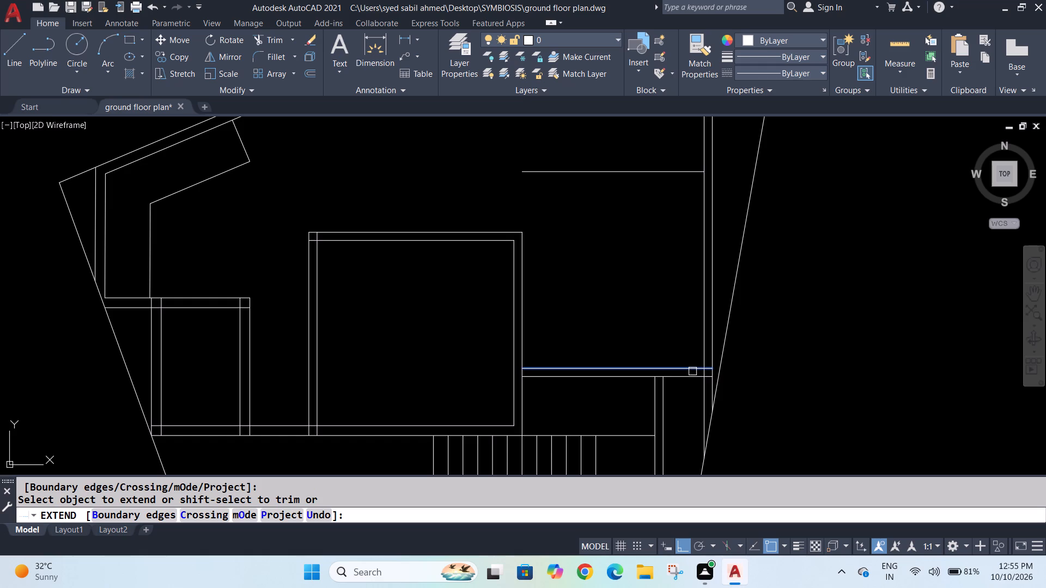
left_click(692, 371)
left_click(697, 371)
left_click(698, 379)
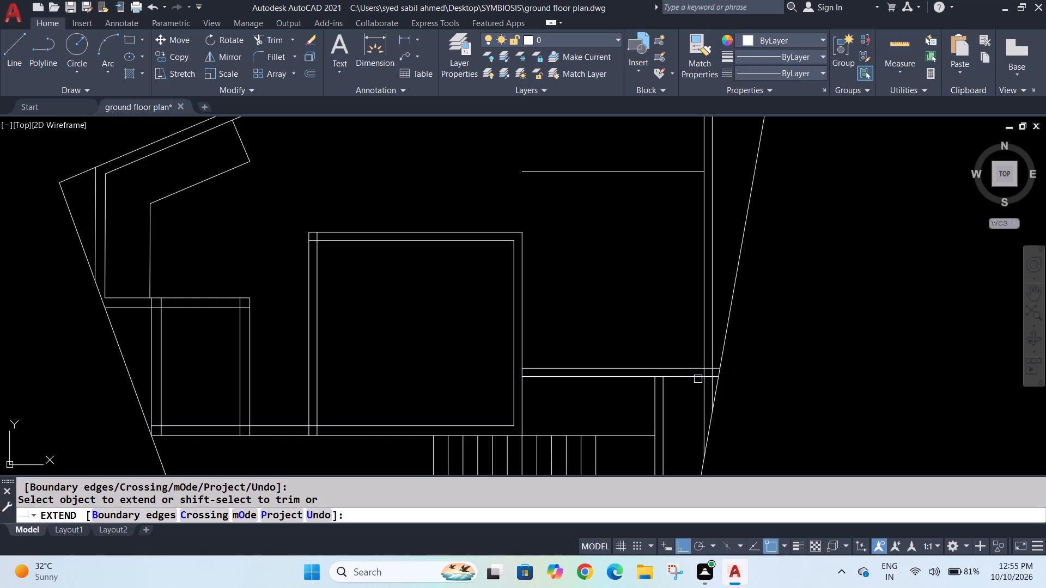
Trim the outer vertical wall pair below the horizontal 5" wall and that wall's two line ends beyond the outer vertical wall.
key("Escape")
key("Escape")
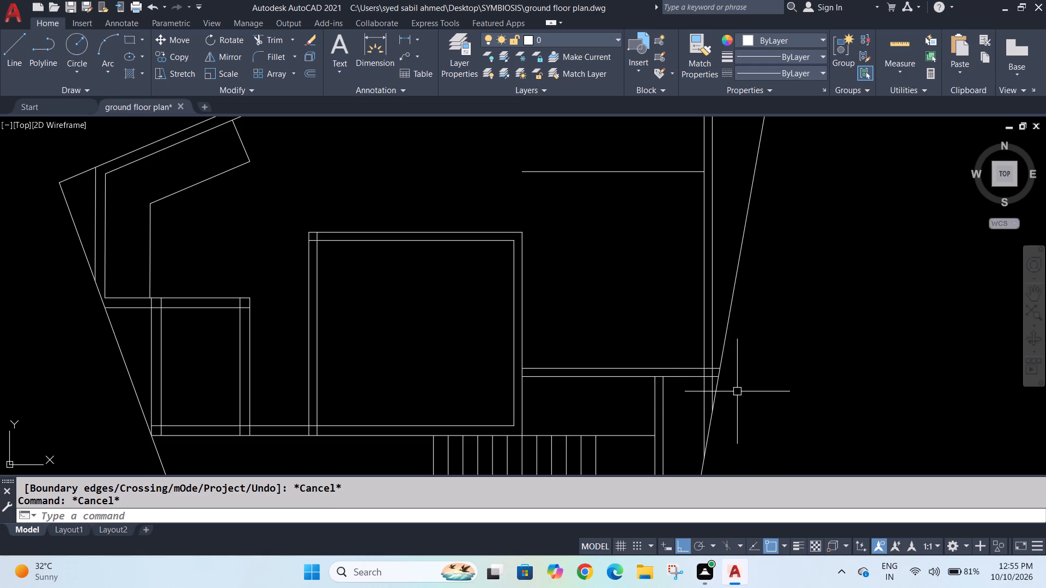
type("tr")
key("Return")
left_click(703, 393)
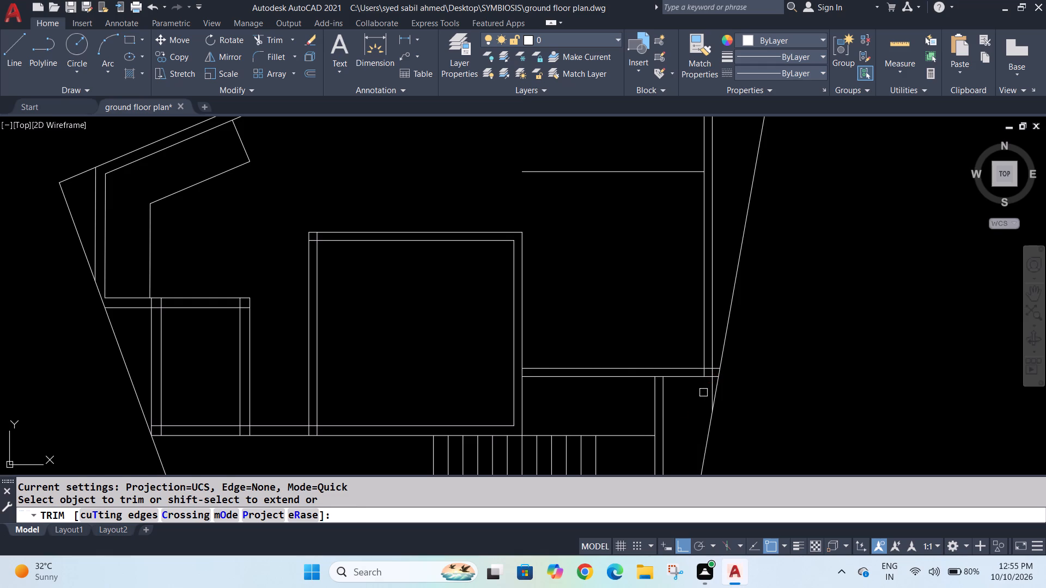
left_click(710, 386)
scroll(719, 360, "up", 3)
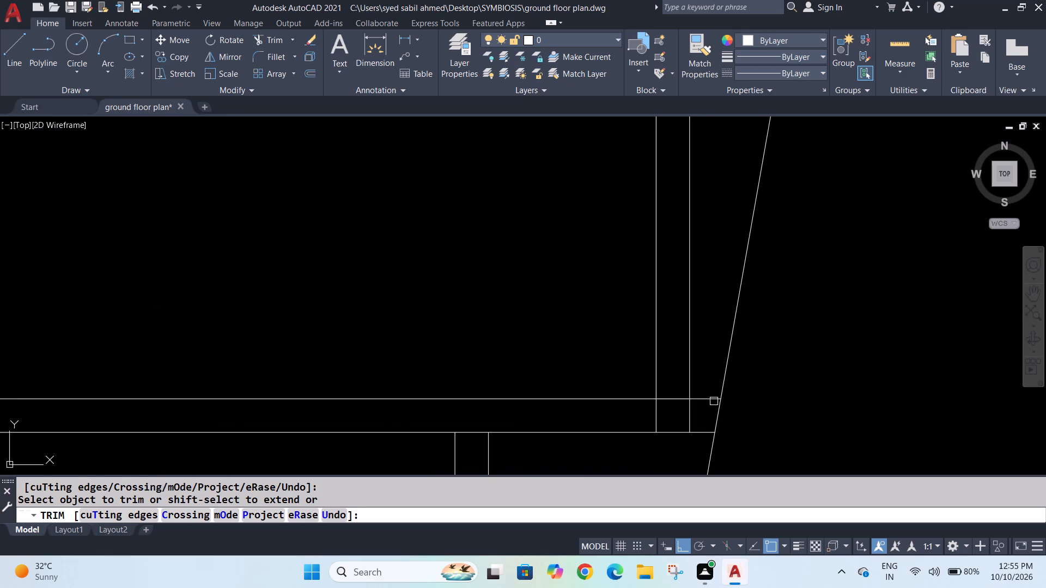
left_click(712, 402)
left_click(703, 432)
scroll(665, 411, "down", 4)
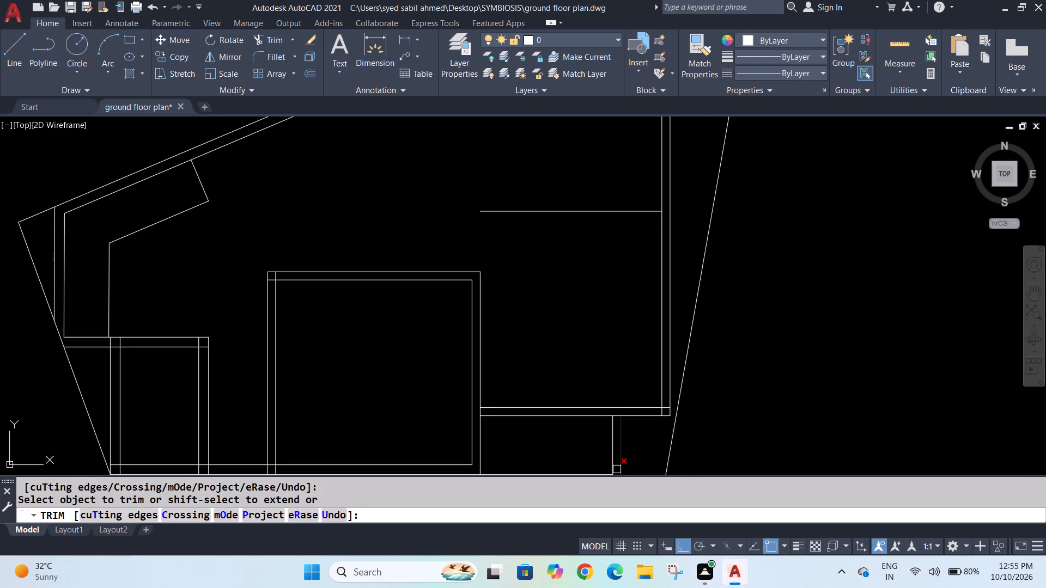
scroll(598, 448, "down", 4)
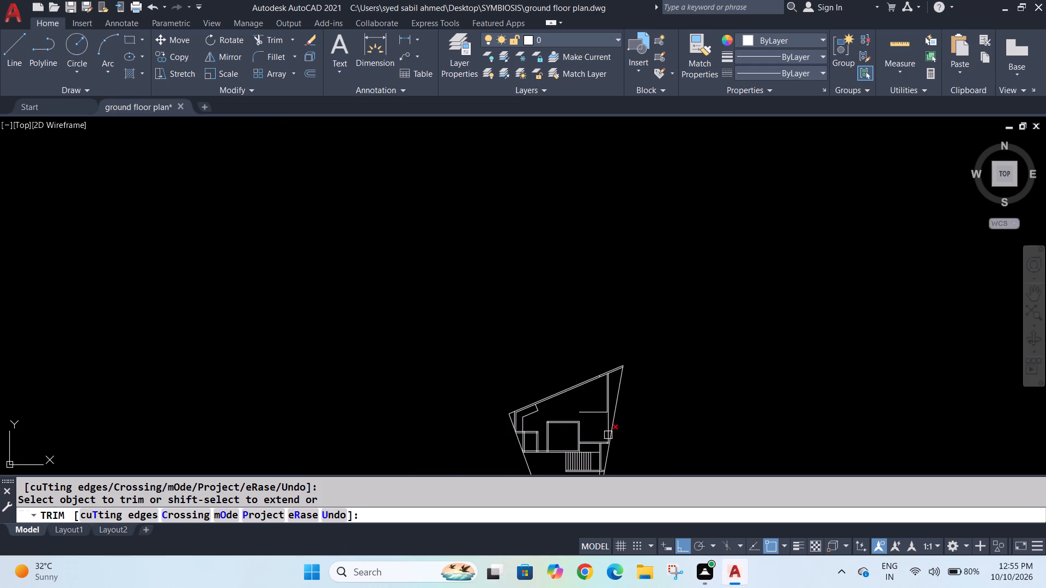
scroll(662, 468, "up", 1)
middle_click_drag(664, 437, 756, 348)
scroll(664, 310, "up", 1)
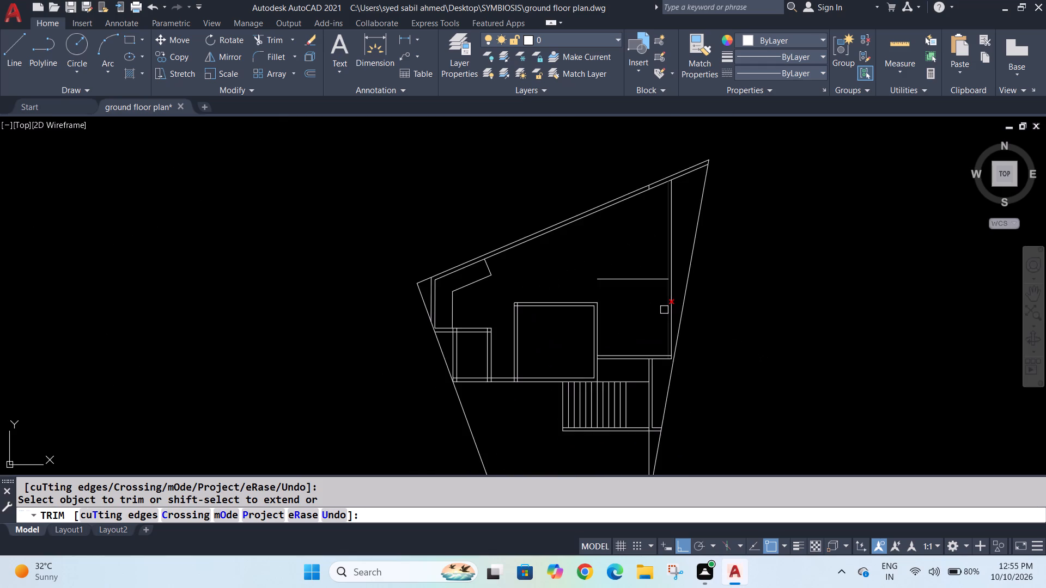
scroll(664, 310, "down", 1)
key("z")
key("Return")
key("e")
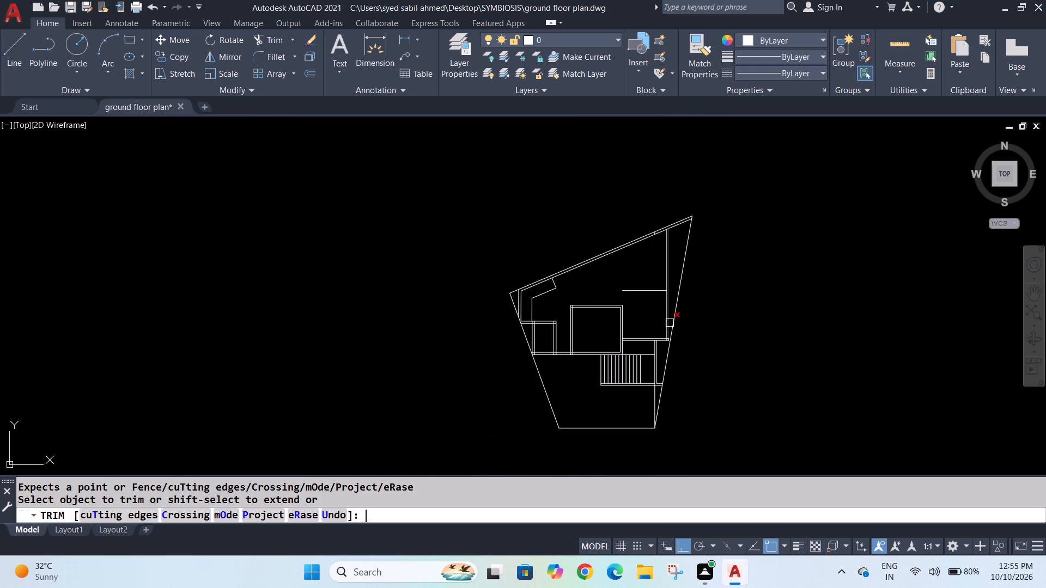
key("Return")
key("Escape")
key("Escape")
key("Escape")
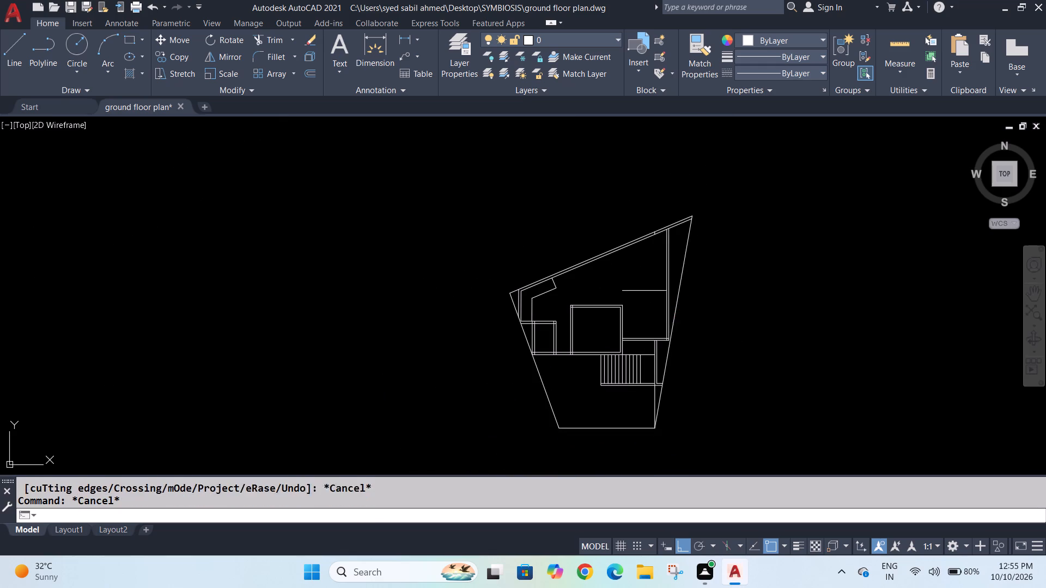
Offset the upper horizontal line between the large room and the outer vertical wall 5" upward.
key("z")
key("Return")
key("e")
key("Return")
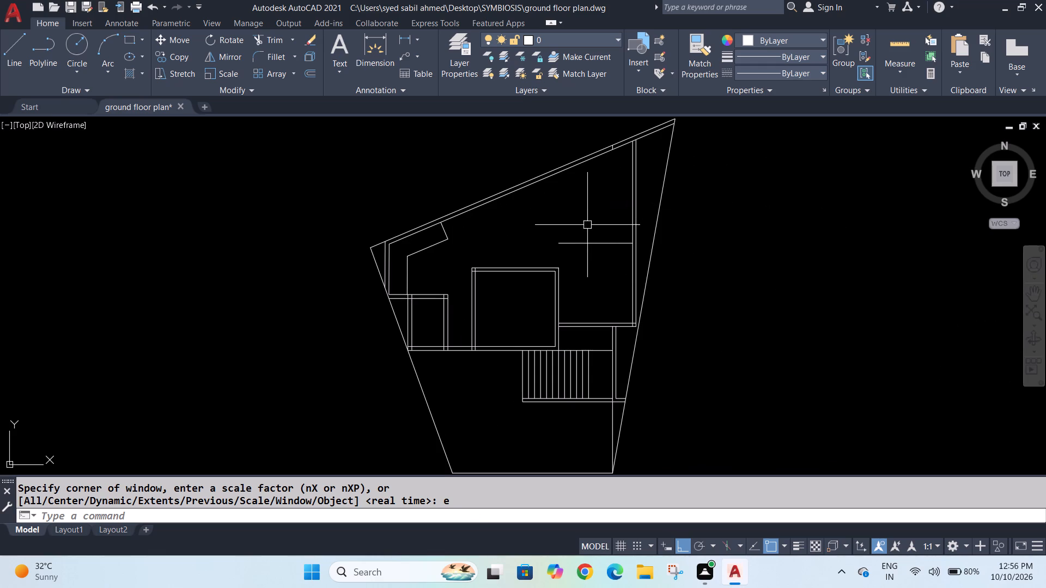
scroll(582, 238, "up", 4)
key("o")
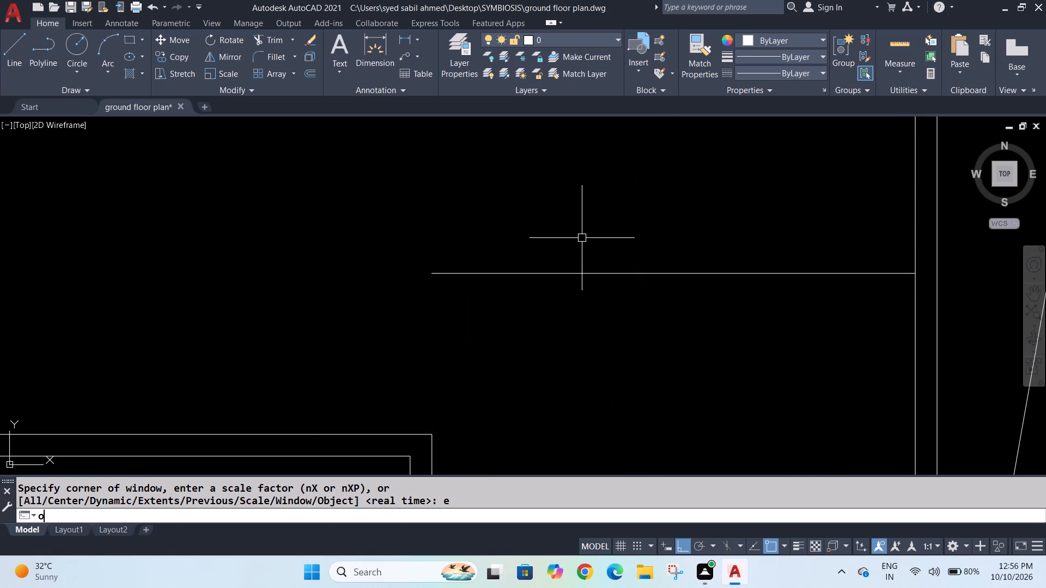
key("Return")
type("5\"")
key("Return")
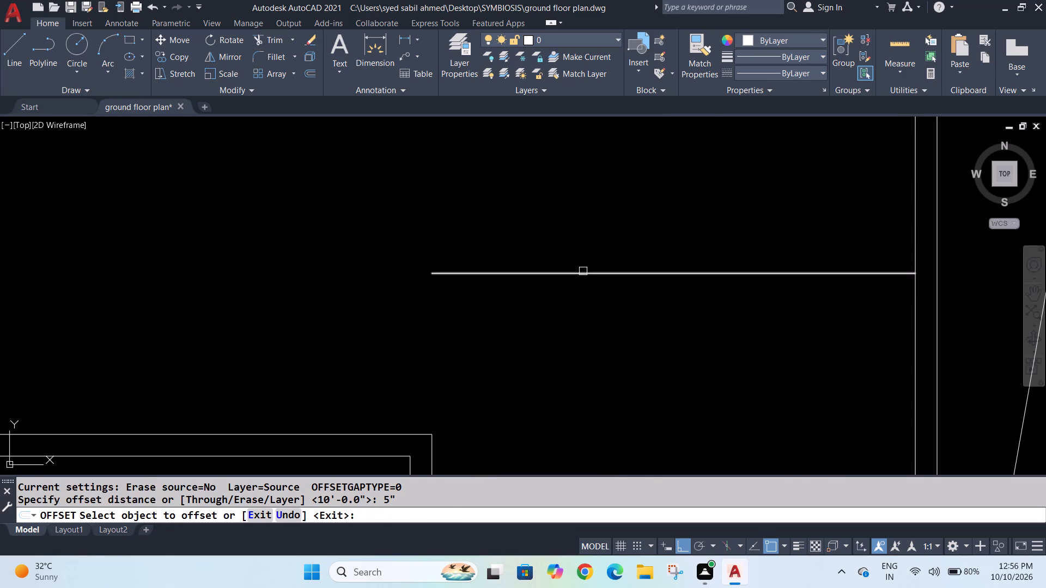
left_click(583, 272)
left_click(584, 253)
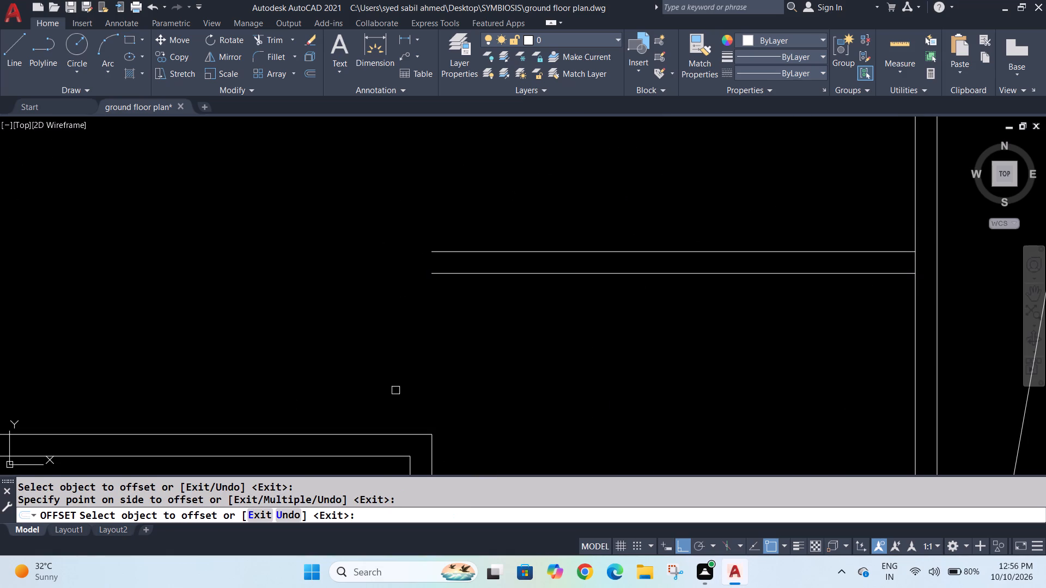
key("Escape")
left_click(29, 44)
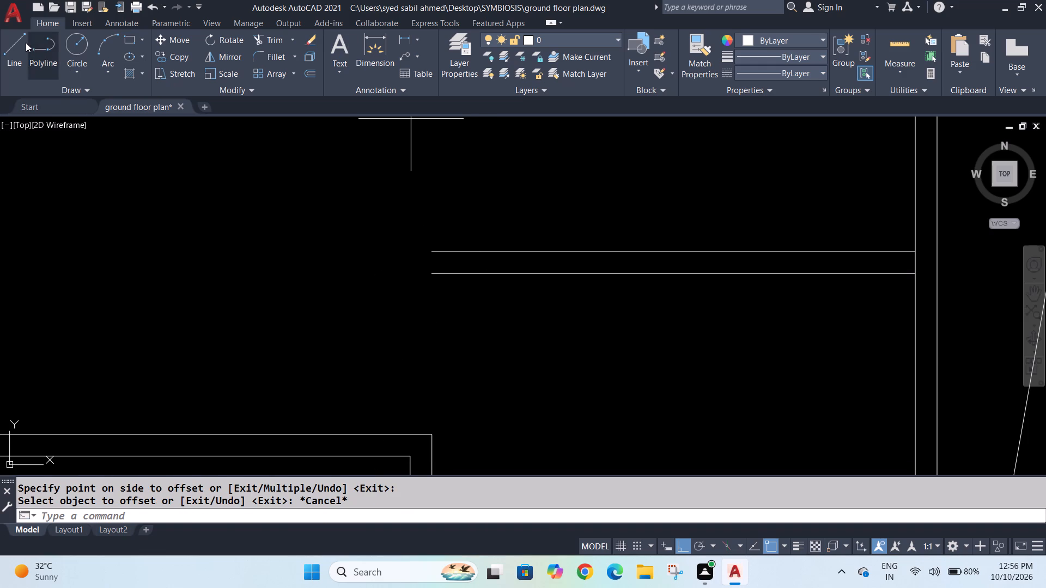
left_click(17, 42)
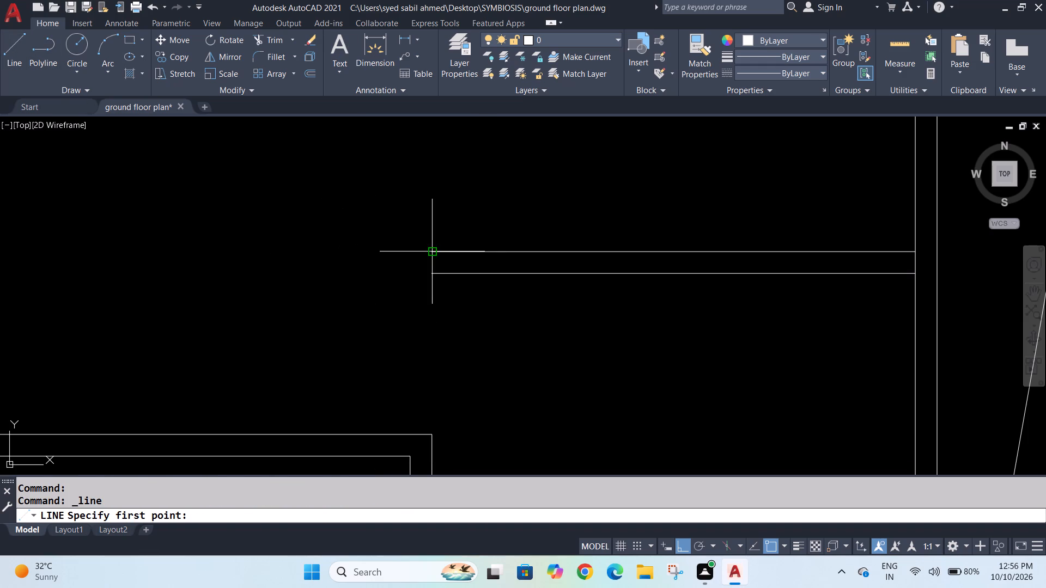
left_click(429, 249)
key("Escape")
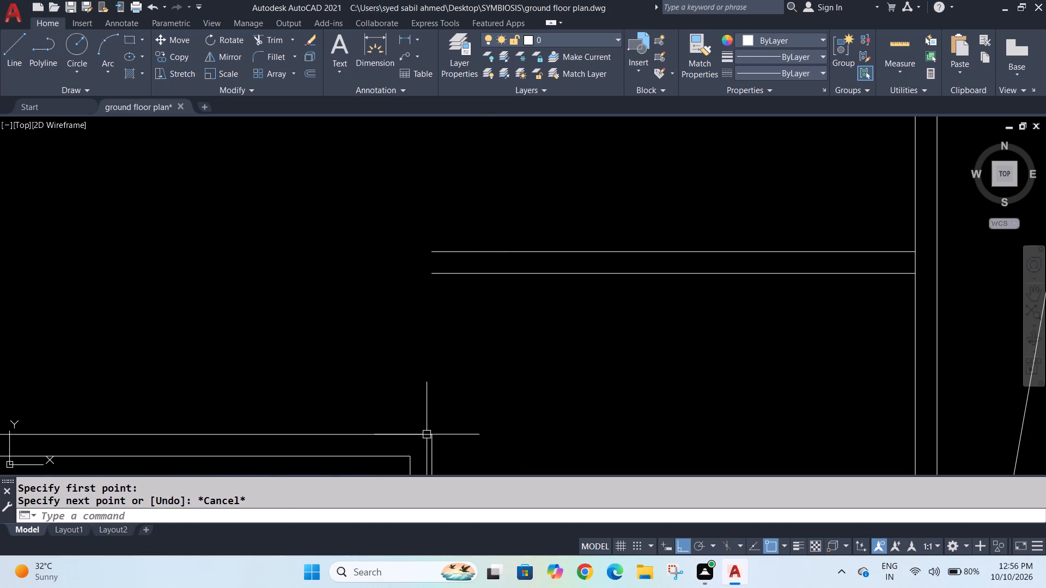
Draw a short vertical line closing the open left end of the upper horizontal 5" wall.
scroll(588, 266, "down", 2)
scroll(517, 289, "up", 3)
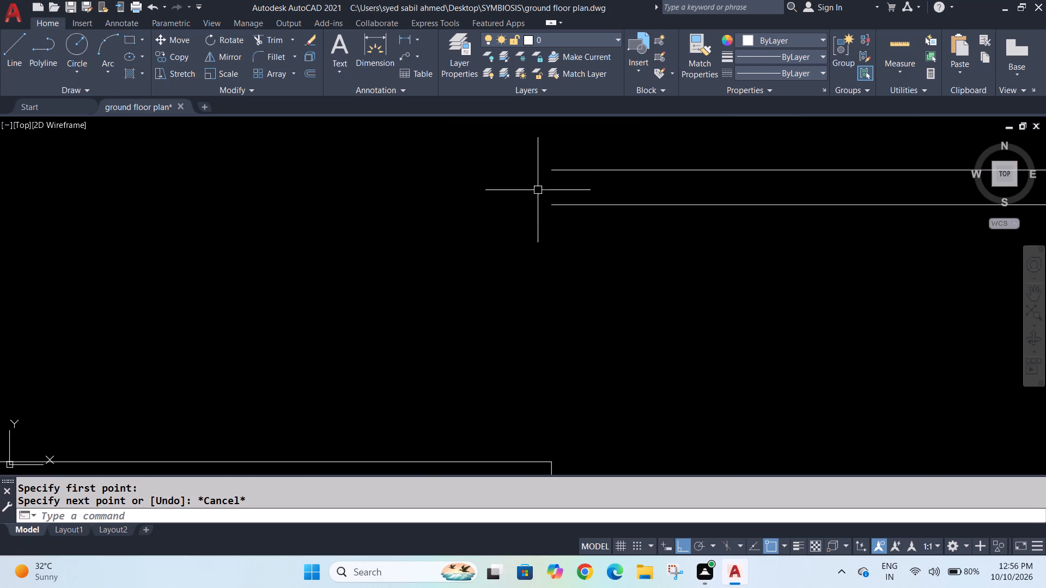
key("l")
key("Return")
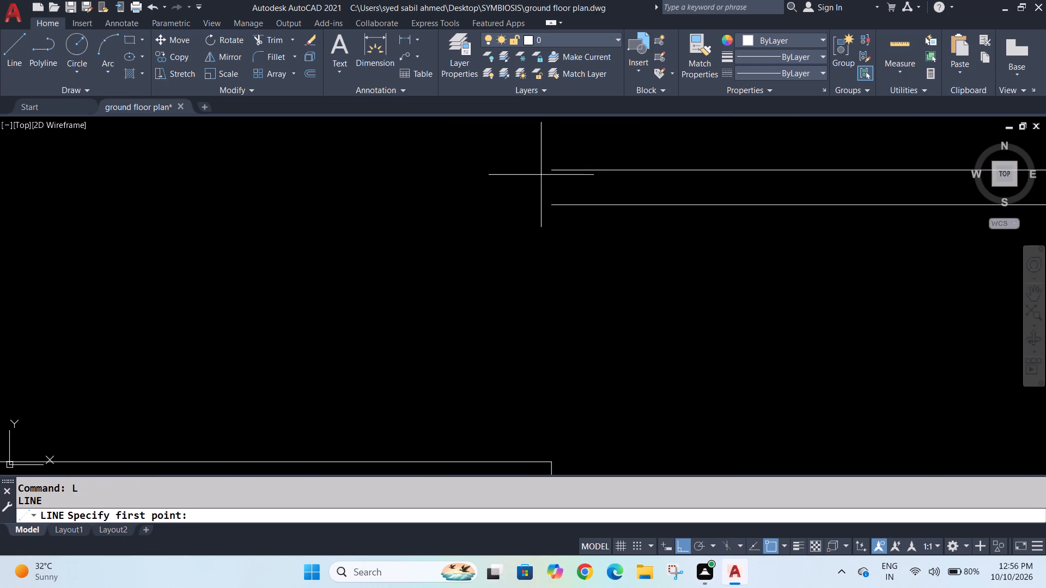
left_click(549, 168)
left_click(549, 207)
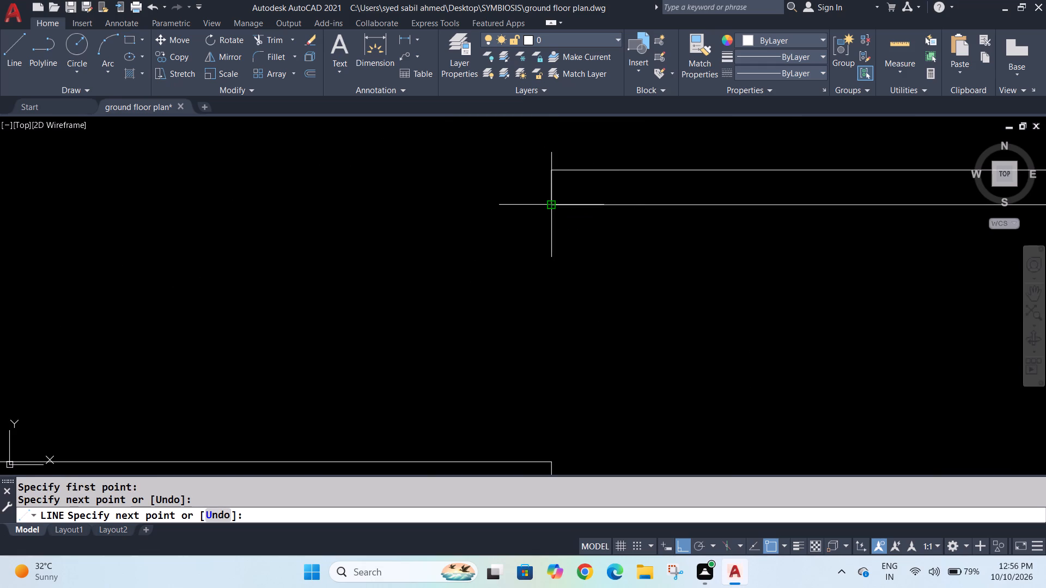
key("Escape")
Extend both lines of the upper horizontal 5" wall across the outer vertical wall to the slanted right boundary line.
scroll(594, 264, "down", 3)
scroll(740, 251, "up", 1)
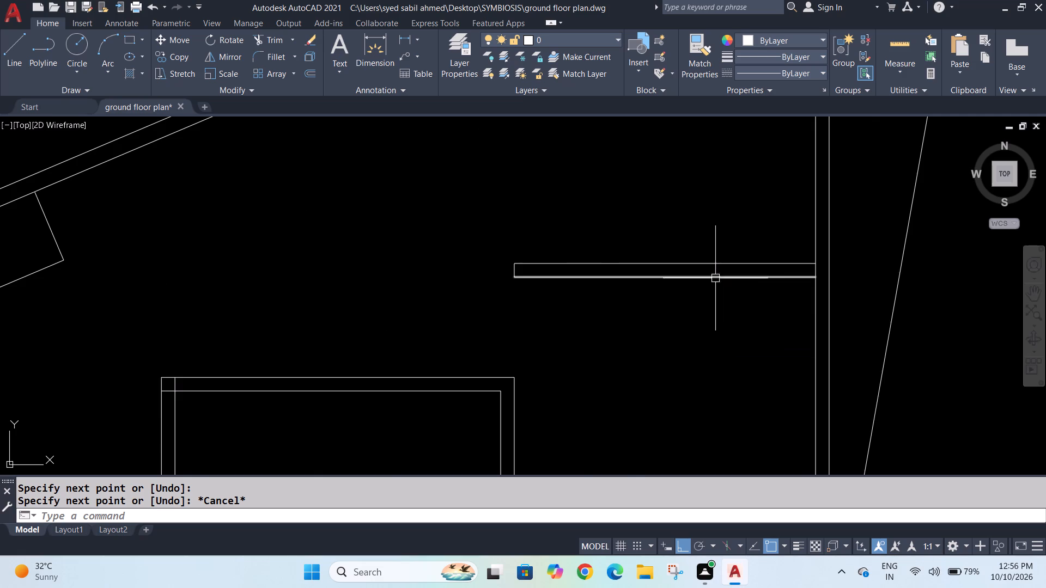
scroll(700, 301, "down", 2)
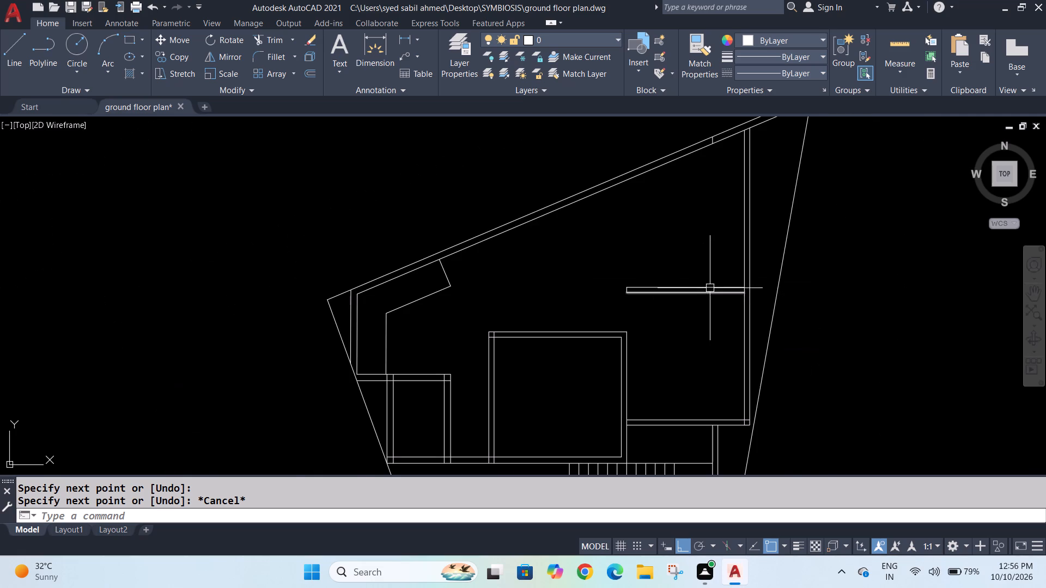
scroll(710, 288, "up", 3)
type("ex")
key("Return")
left_click(805, 271)
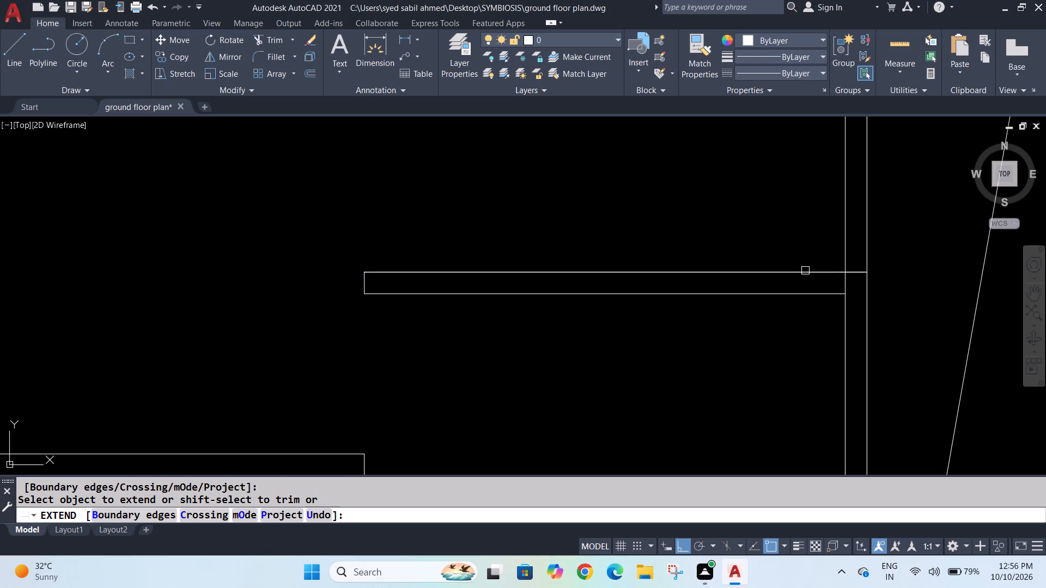
left_click(816, 271)
left_click(814, 293)
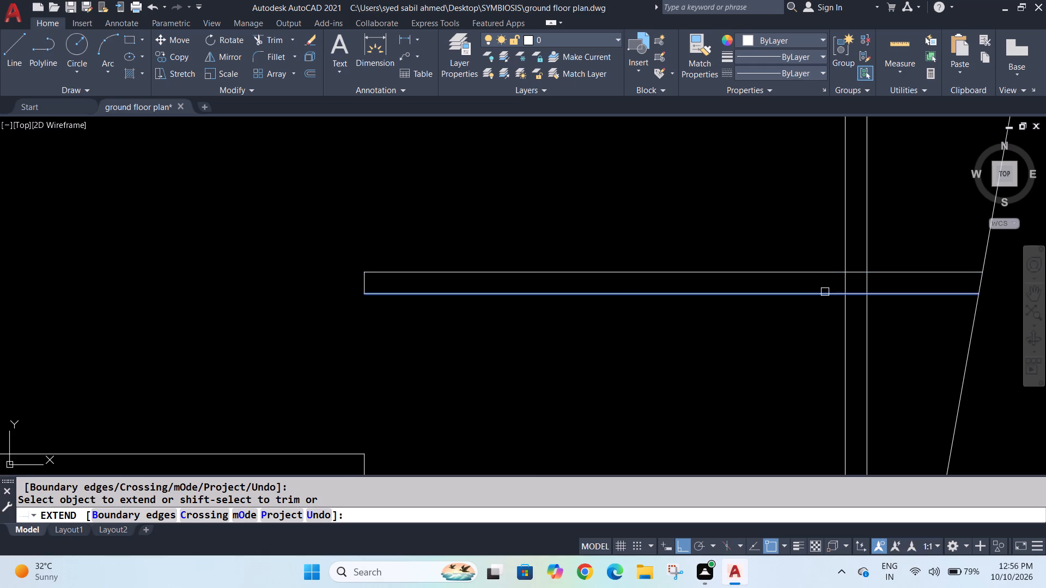
left_click(825, 292)
scroll(786, 311, "down", 2)
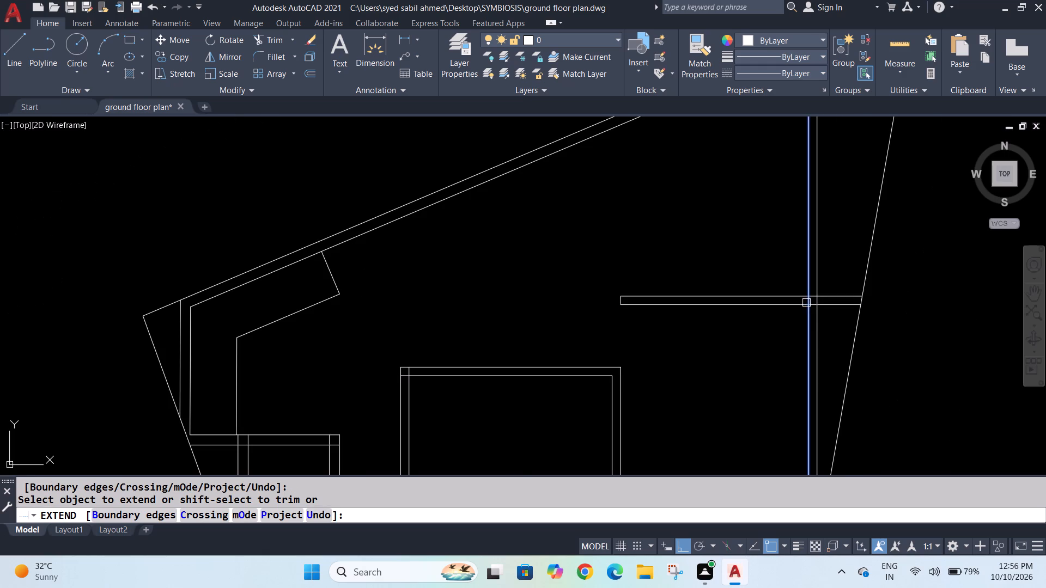
key("Escape")
key("Escape")
Trim the crossing of the upper horizontal and outer vertical walls into an open junction, removing the verticals inside it and the lower horizontal segment.
type("tr")
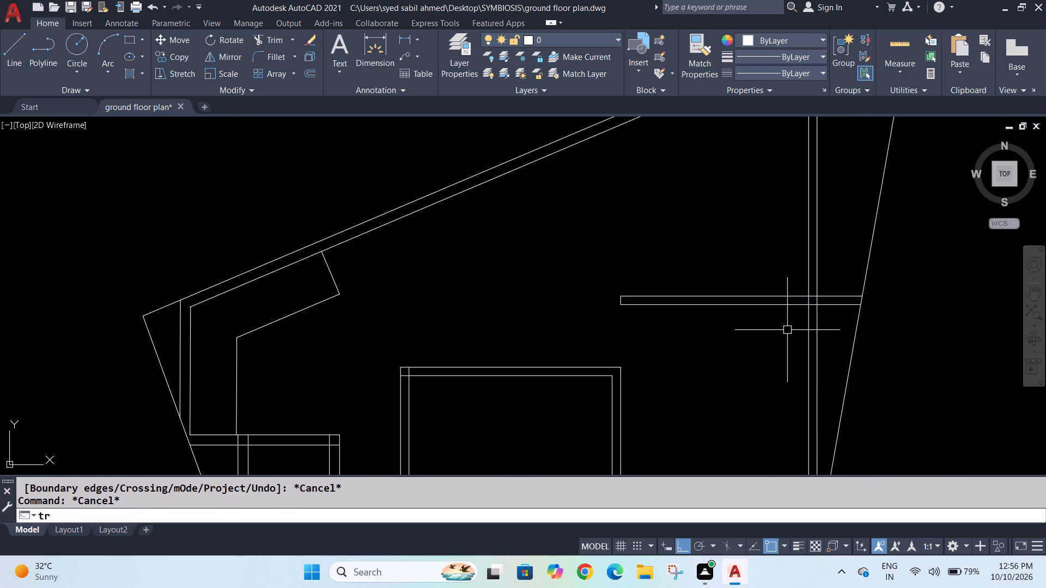
key("Return")
scroll(820, 305, "up", 4)
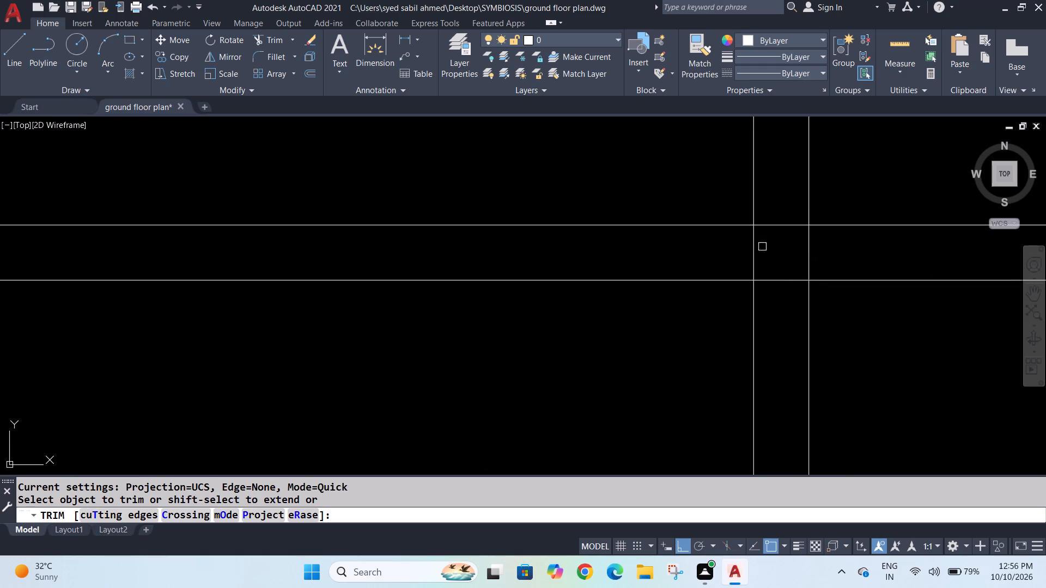
left_click(755, 243)
left_click(808, 250)
left_click(779, 283)
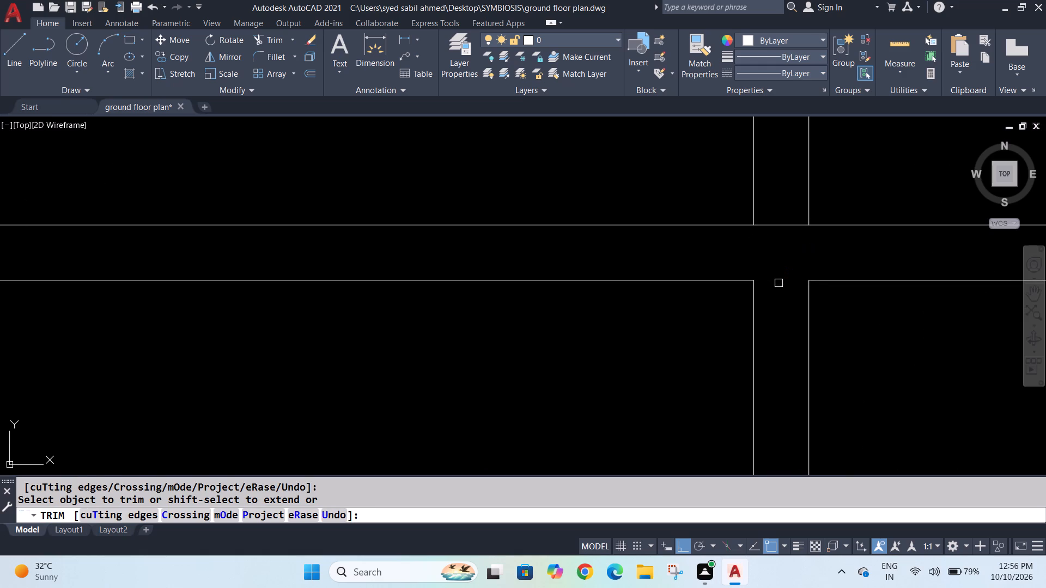
scroll(783, 270, "down", 2)
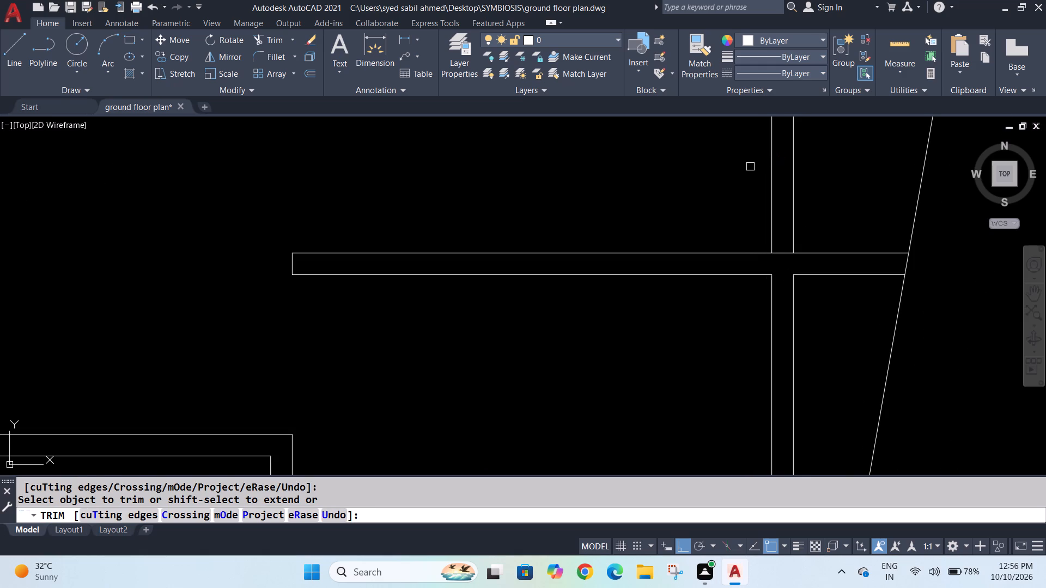
Trim both lines of the outer vertical wall above the upper horizontal wall.
middle_click_drag(747, 165, 673, 248)
left_click(701, 251)
left_click(716, 243)
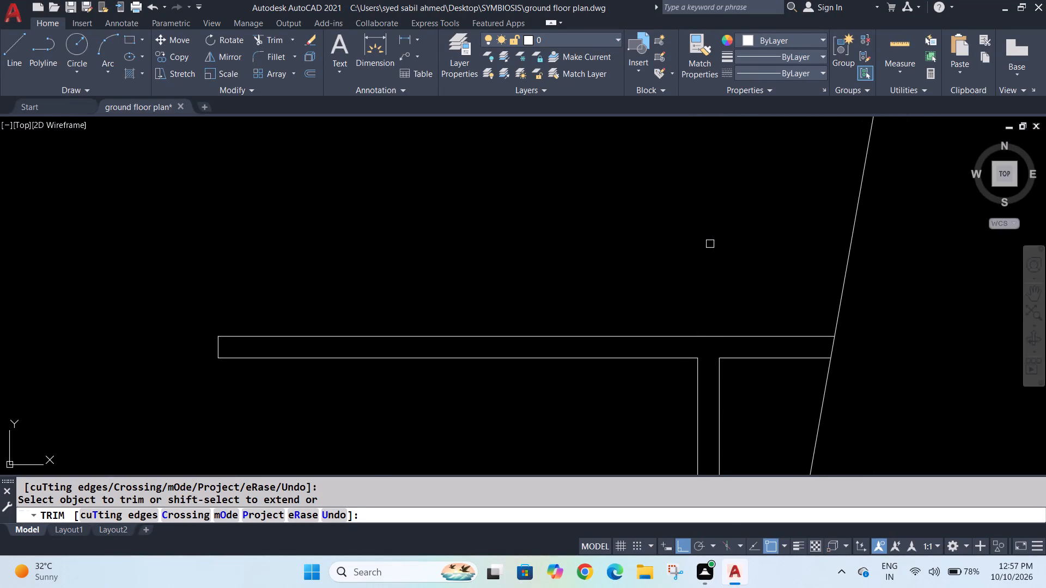
scroll(488, 295, "down", 3)
scroll(391, 340, "up", 2)
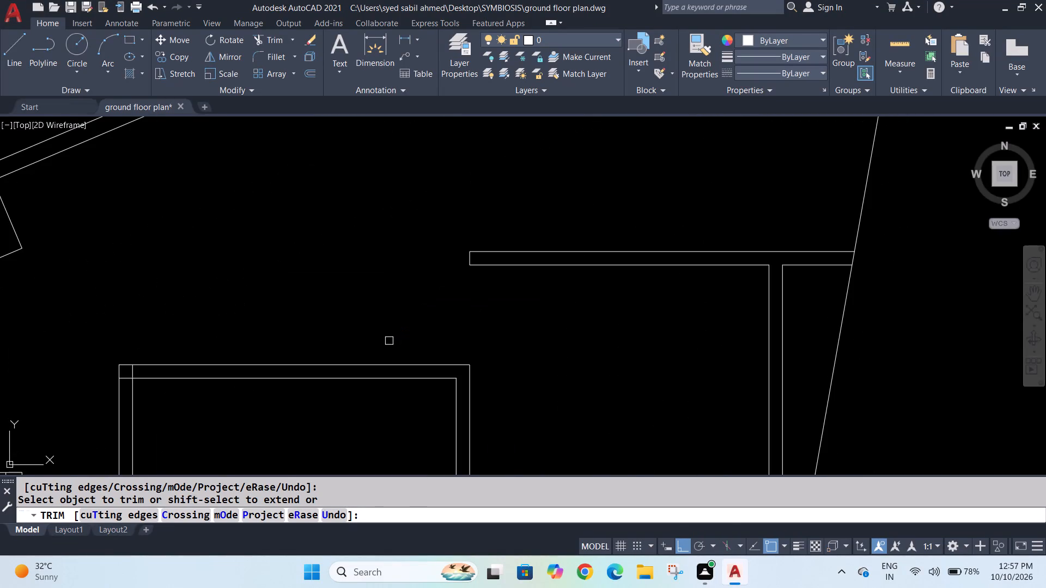
key("Escape")
key("Escape")
Extend the large room's outer right wall line upward past the upper horizontal wall to the sloped top wall's inner line.
type("ex")
key("Return")
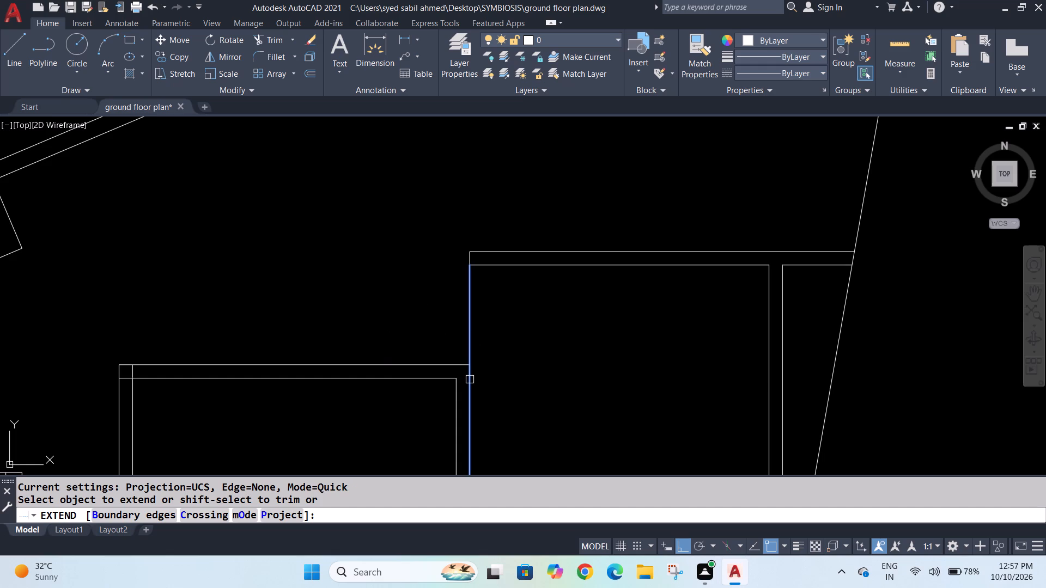
left_click(470, 382)
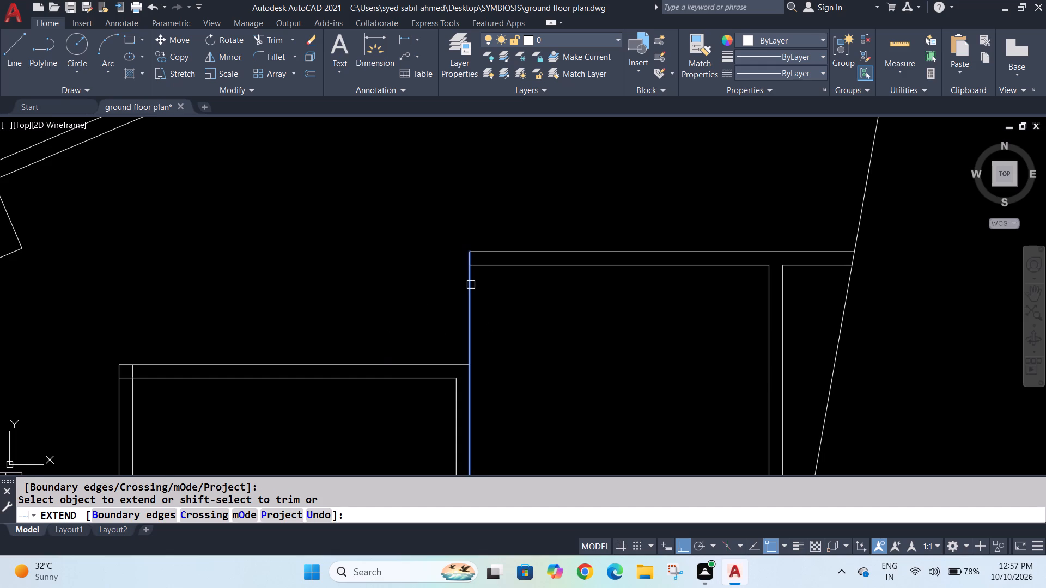
left_click(472, 258)
scroll(472, 258, "down", 3)
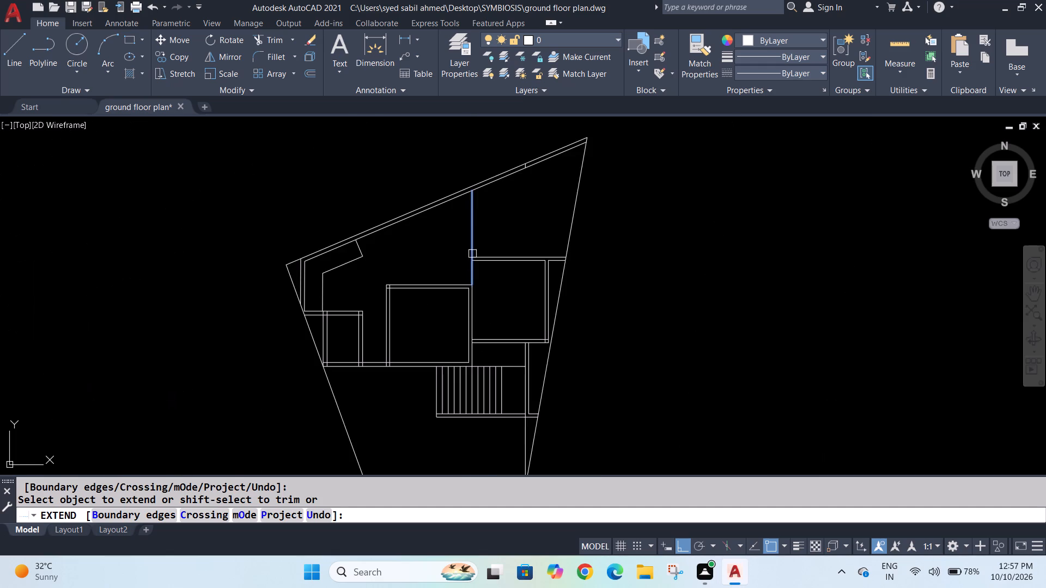
scroll(475, 209, "up", 2)
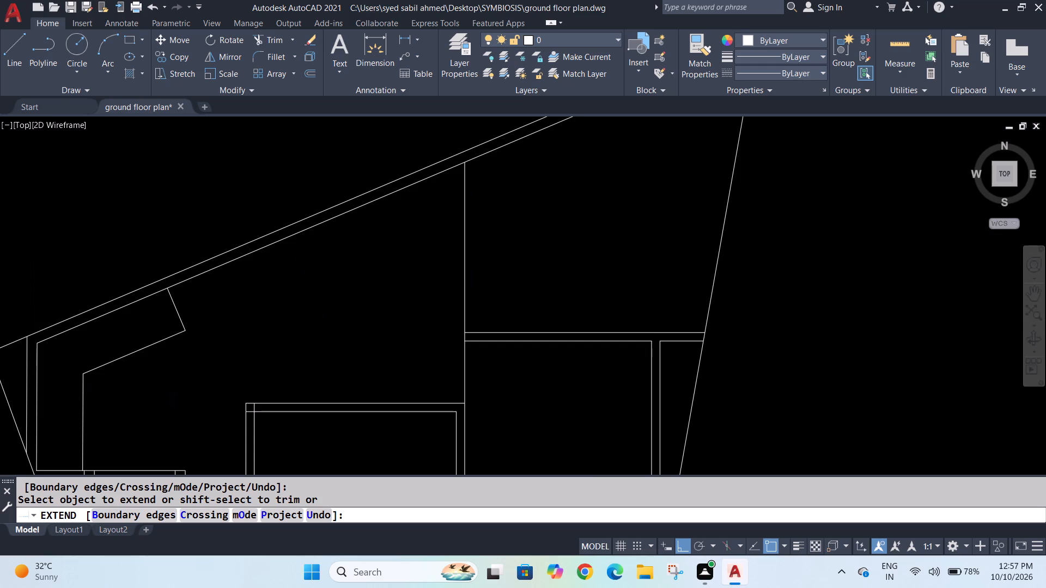
Offset the vertical line rising from the upper horizontal wall to the sloped top wall by 5" to the right.
key("Escape")
key("Escape")
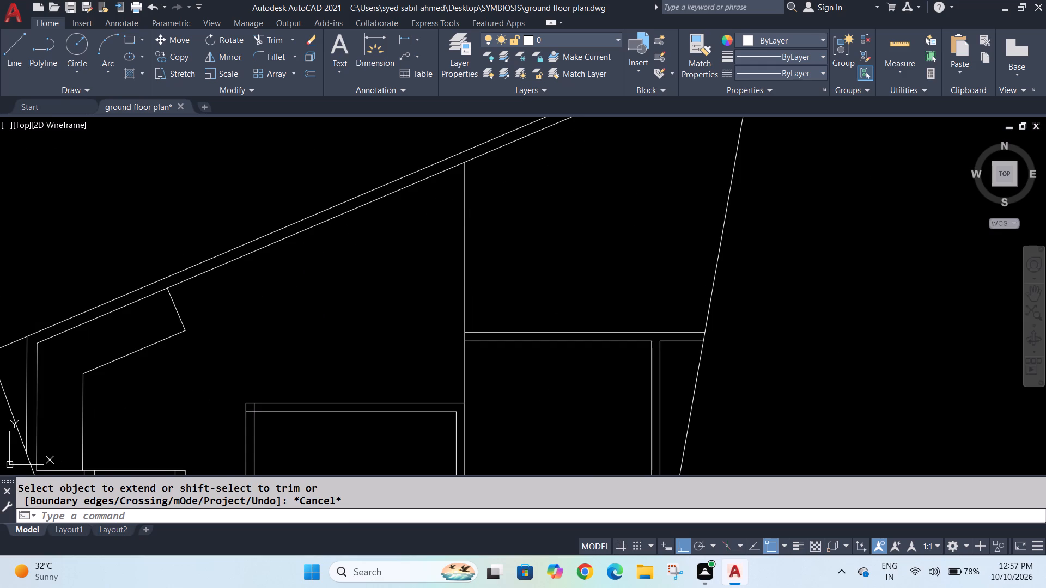
key("o")
key("Return")
key("5")
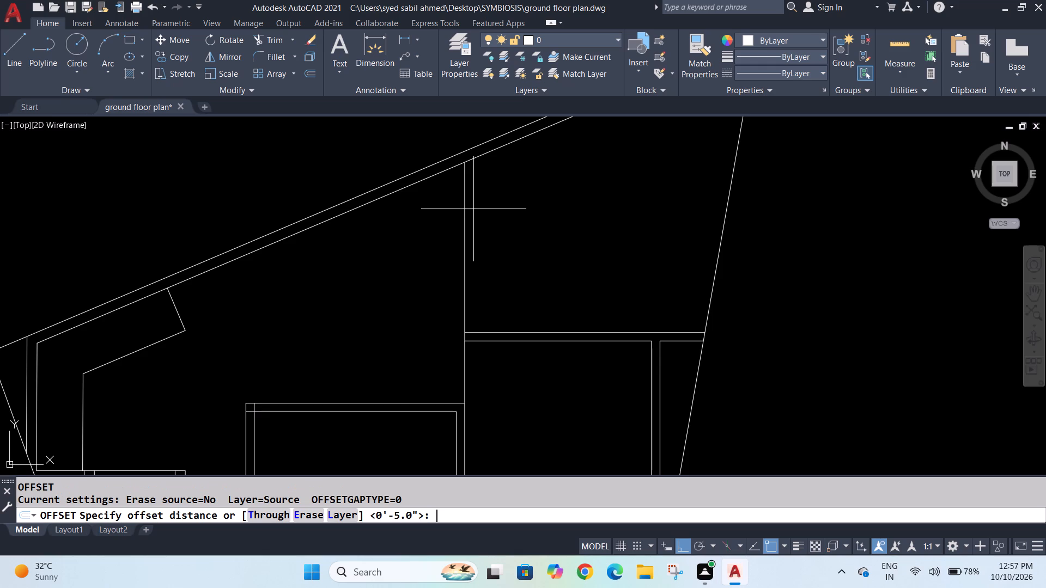
key("shift+quotedbl")
key("Return")
left_click(465, 215)
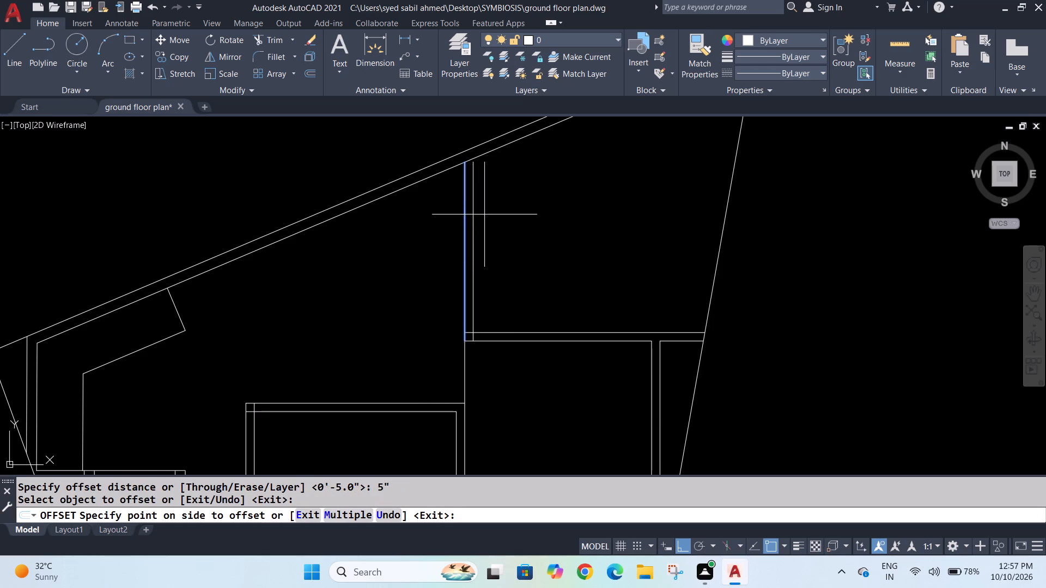
left_click(484, 215)
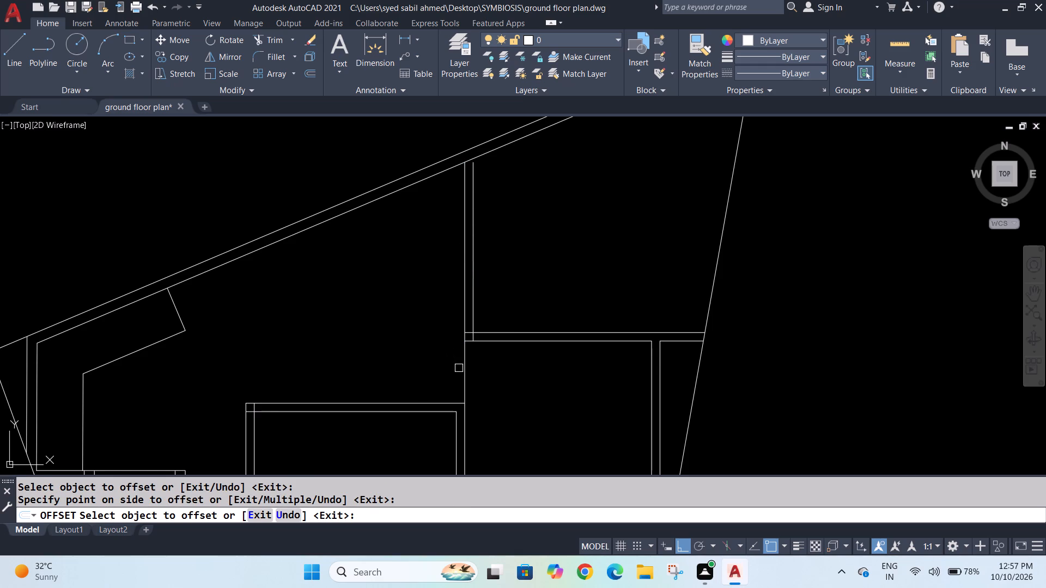
key("Escape")
key("Escape")
Trim the vertical line between the upper horizontal wall and the large room, and the offset line's end inside the horizontal wall.
type("tr")
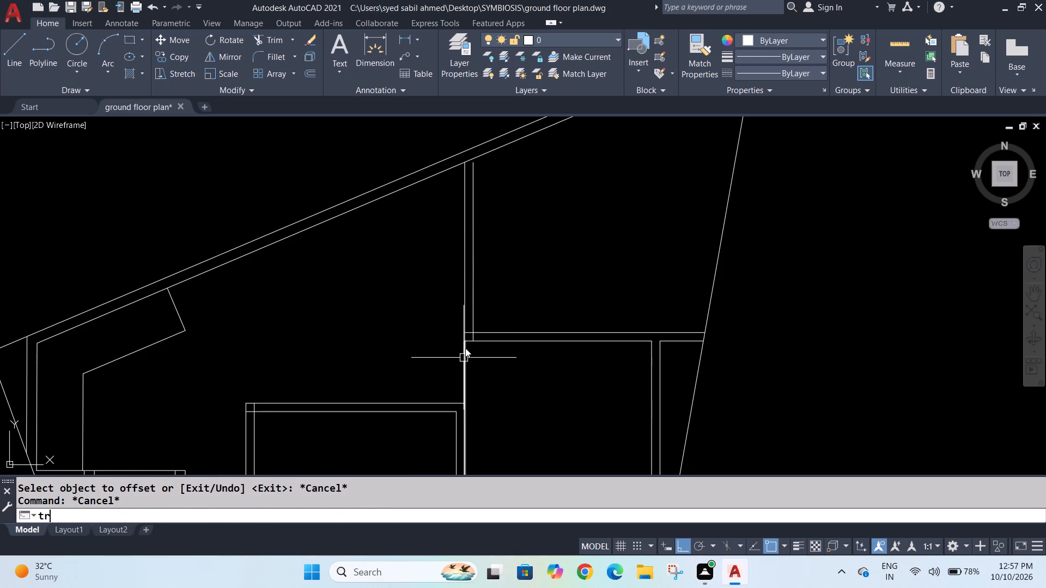
key("Return")
left_click(467, 367)
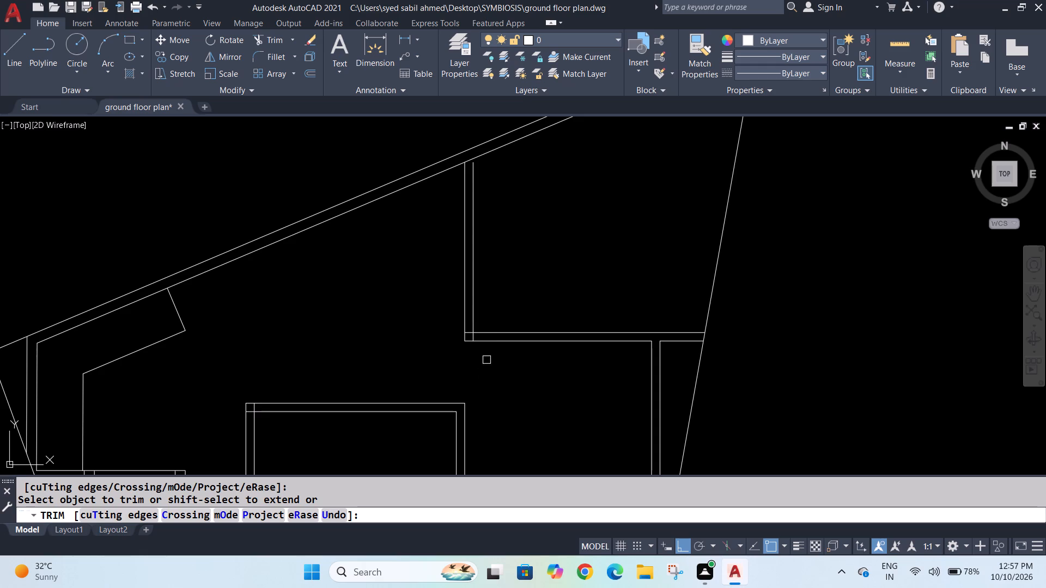
scroll(472, 340, "up", 4)
left_click(473, 338)
scroll(478, 335, "down", 3)
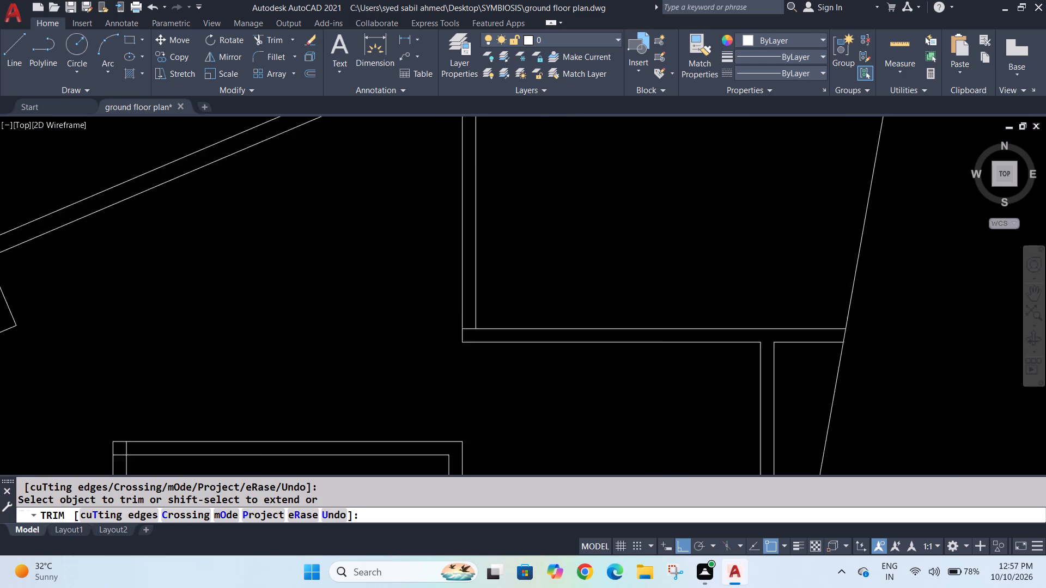
scroll(479, 340, "down", 2)
scroll(478, 154, "up", 3)
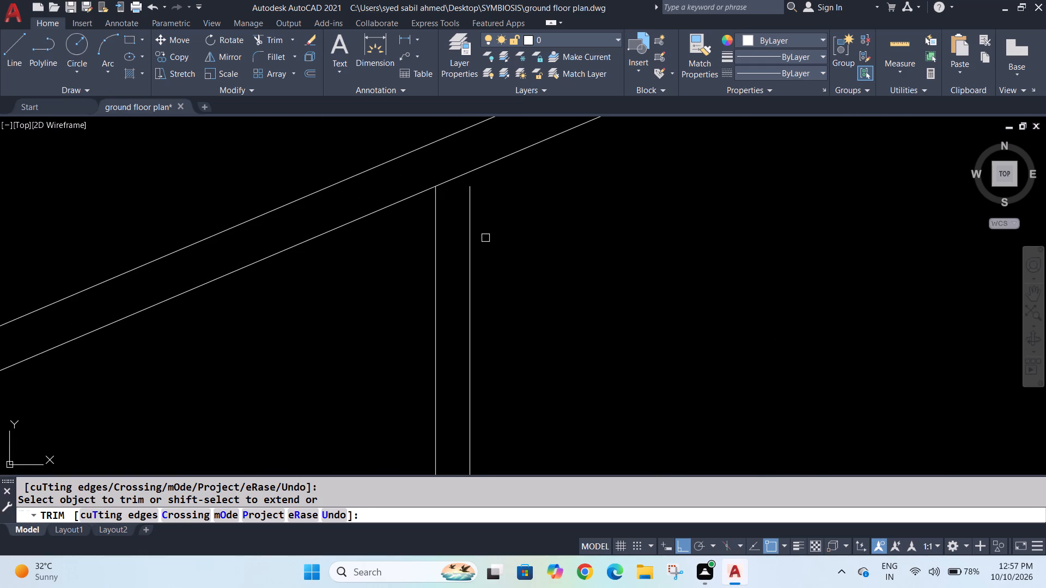
type("```")
key("Escape")
key("Escape")
key("Escape")
key("Escape")
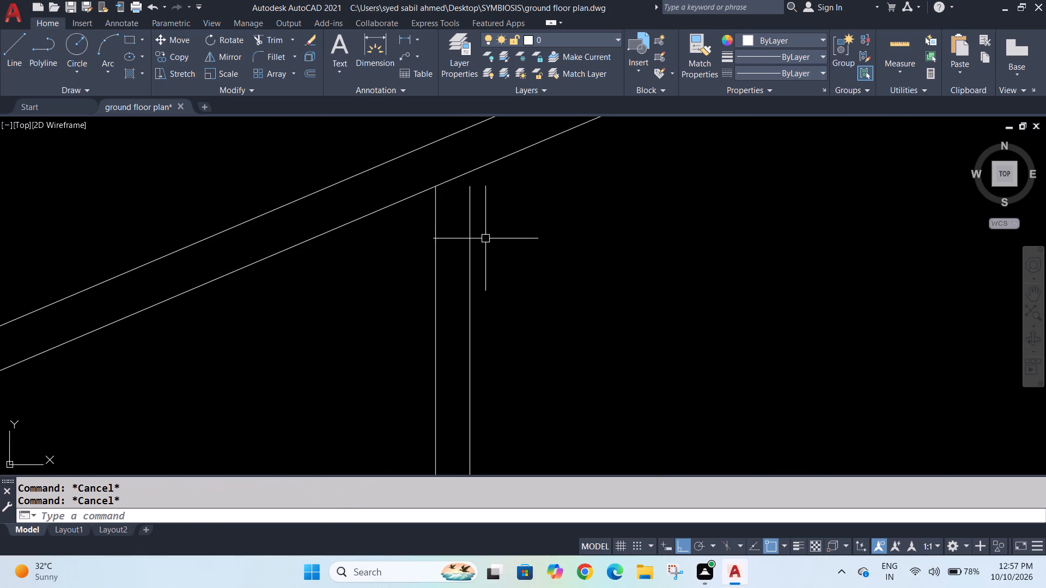
Extend the new offset line upward to the sloped top wall's inner line.
type("ex")
key("Return")
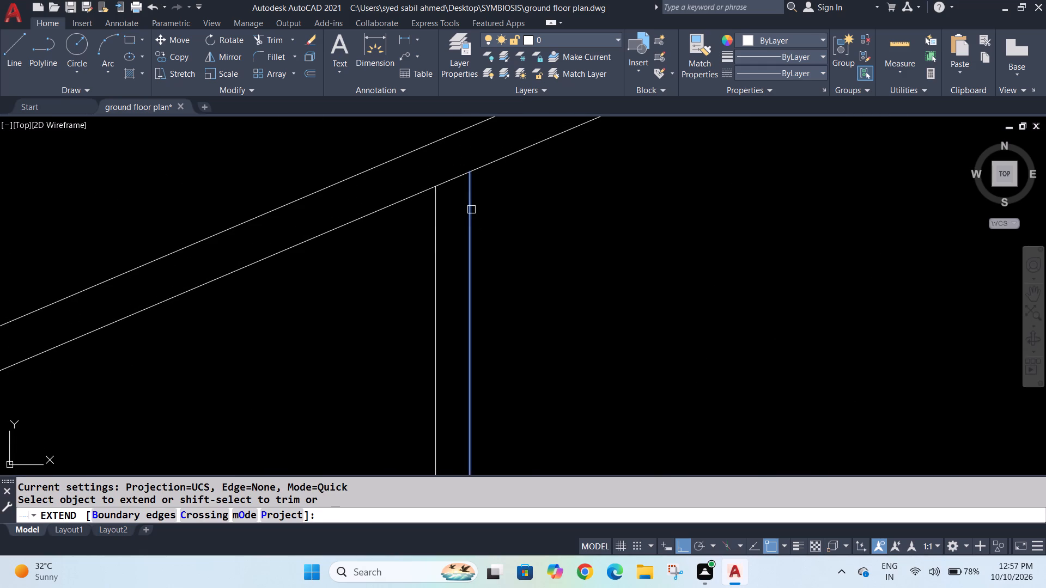
left_click(469, 206)
key("Escape")
key("Escape")
scroll(557, 355, "down", 2)
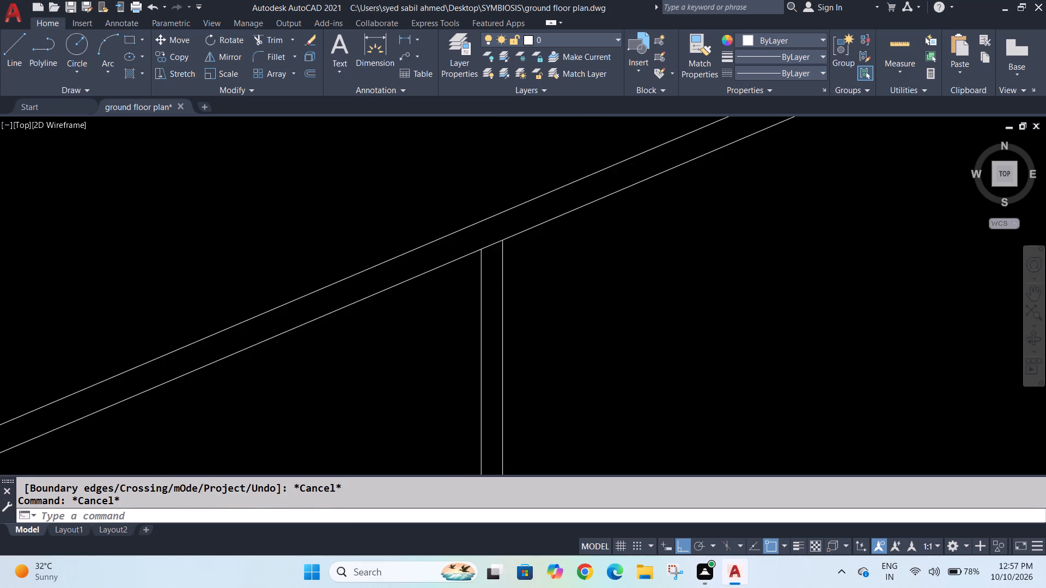
Trim away the short leftover vertical stub between the two lines of the sloped top wall.
middle_click_drag(627, 422, 479, 455)
scroll(587, 184, "up", 3)
key("r")
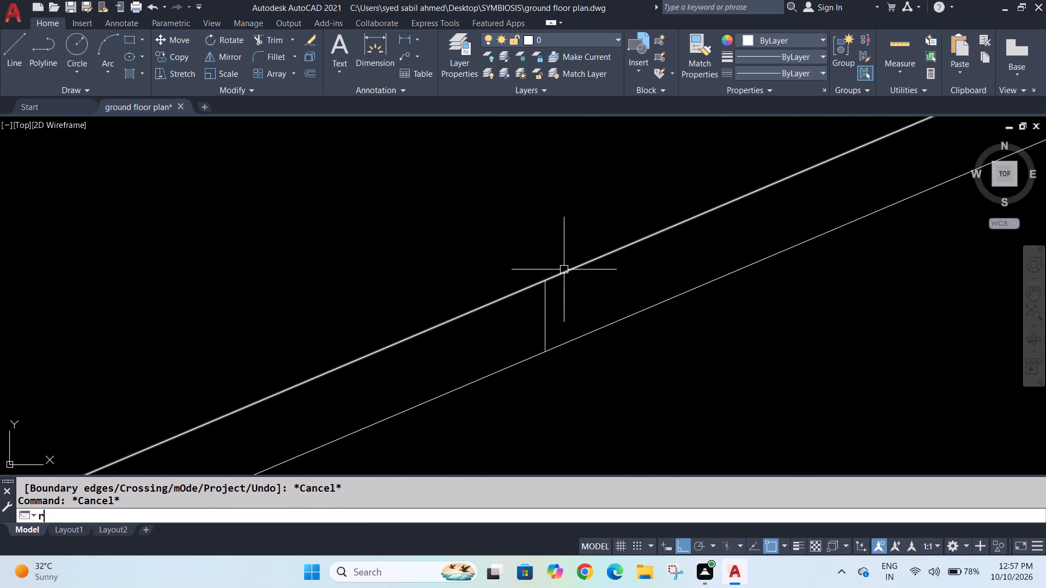
key("Escape")
key("Escape")
type("tr")
key("Return")
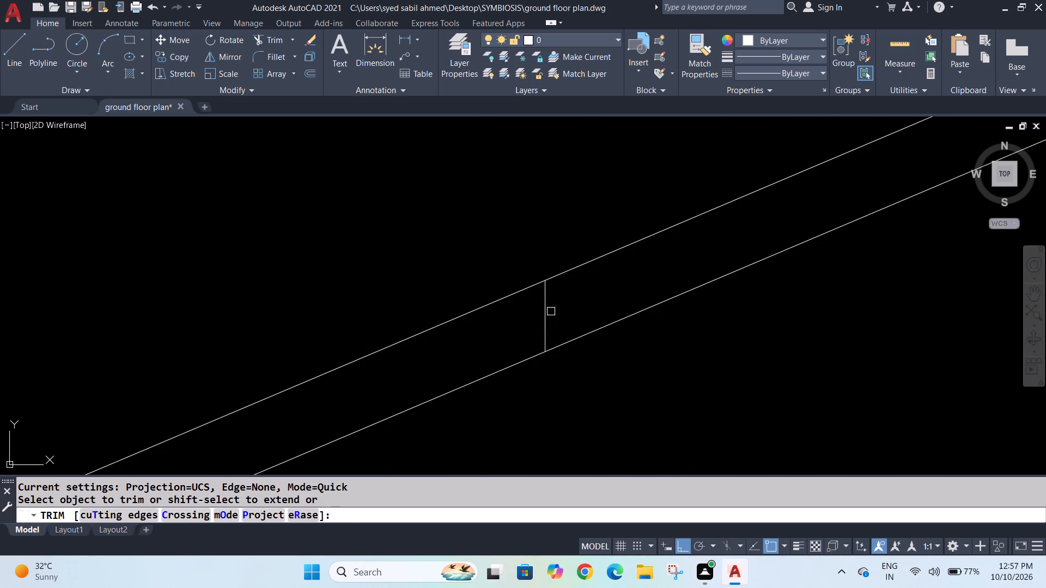
left_click(541, 322)
left_click(545, 322)
left_click(546, 322)
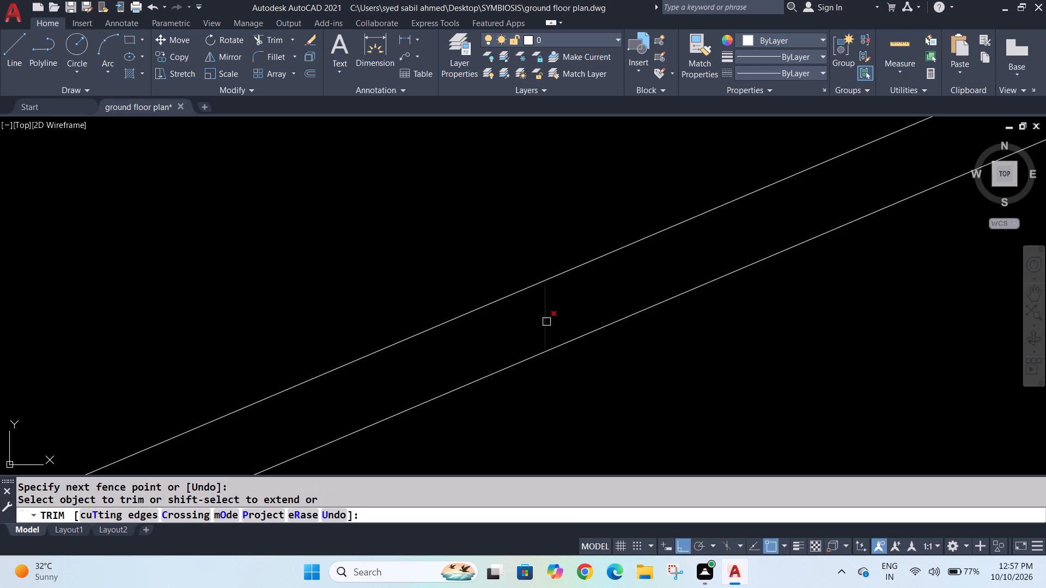
Extend the right line of the new vertical wall up to the sloped top wall's outer line.
scroll(548, 318, "down", 5)
scroll(644, 338, "down", 3)
scroll(586, 453, "up", 3)
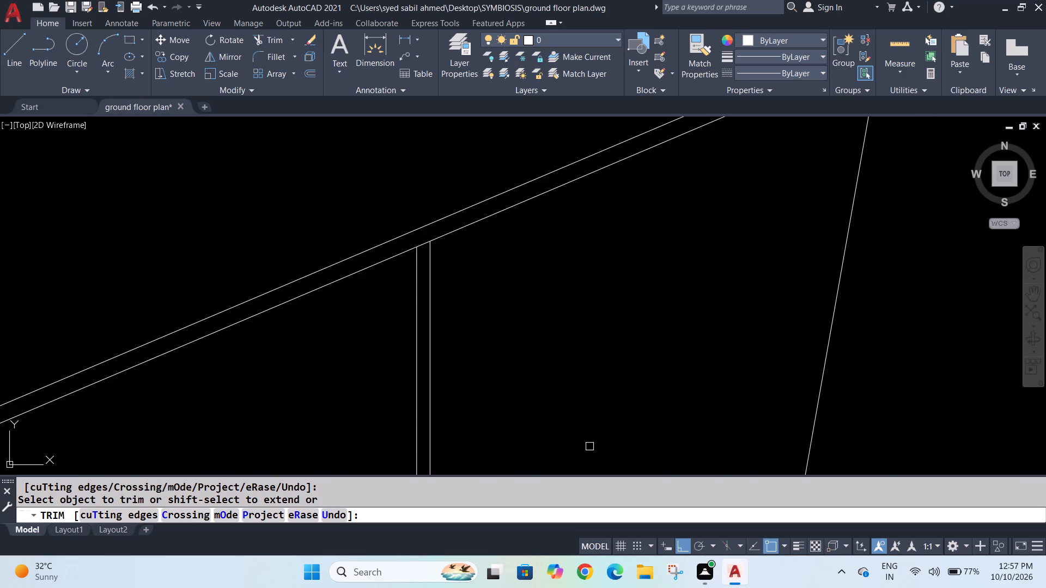
middle_click_drag(589, 445, 638, 310)
scroll(640, 310, "down", 1)
scroll(644, 370, "down", 1)
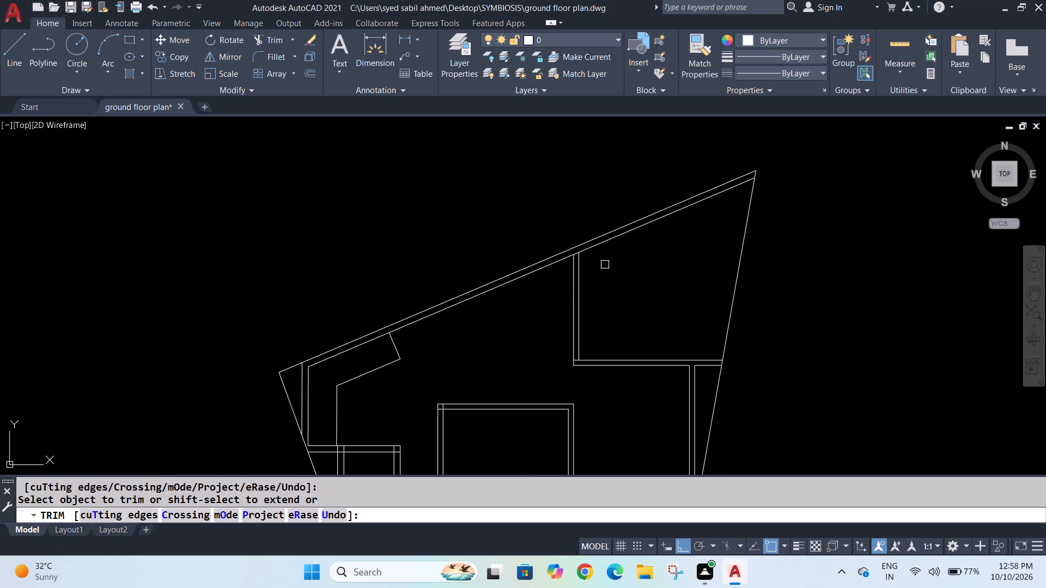
scroll(593, 260, "up", 1)
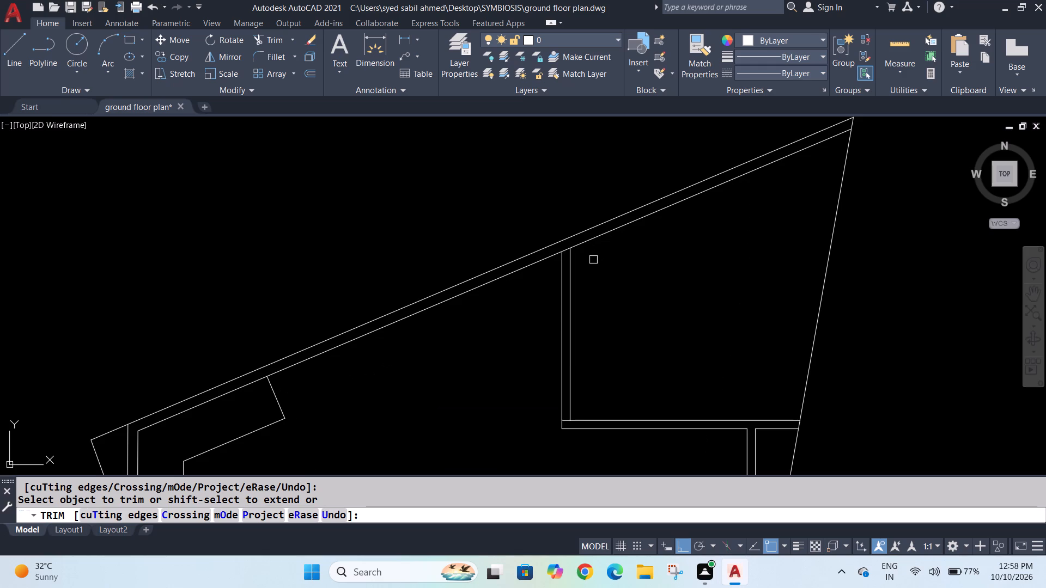
scroll(593, 260, "up", 1)
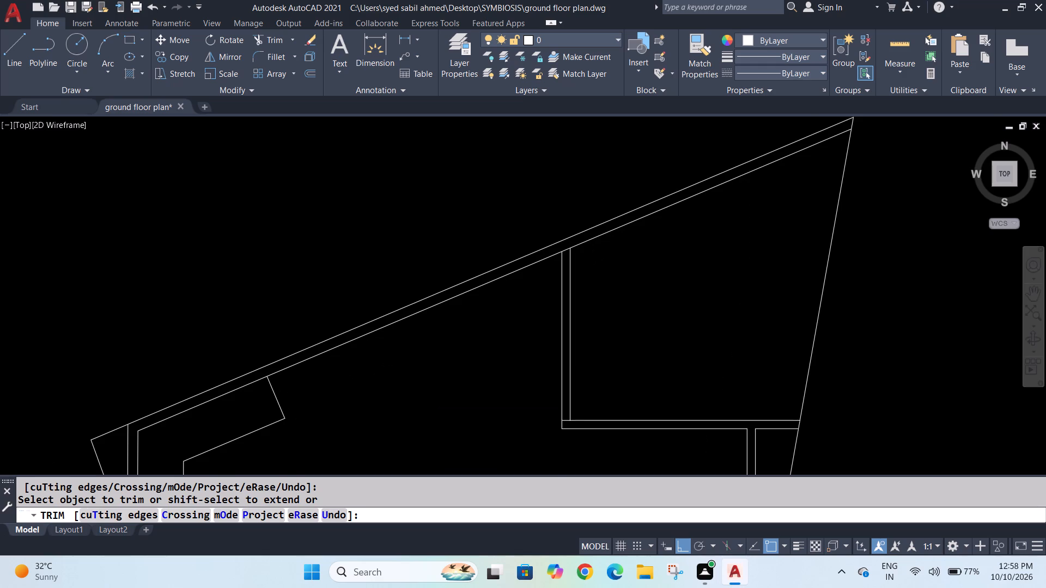
key("Escape")
type("ex")
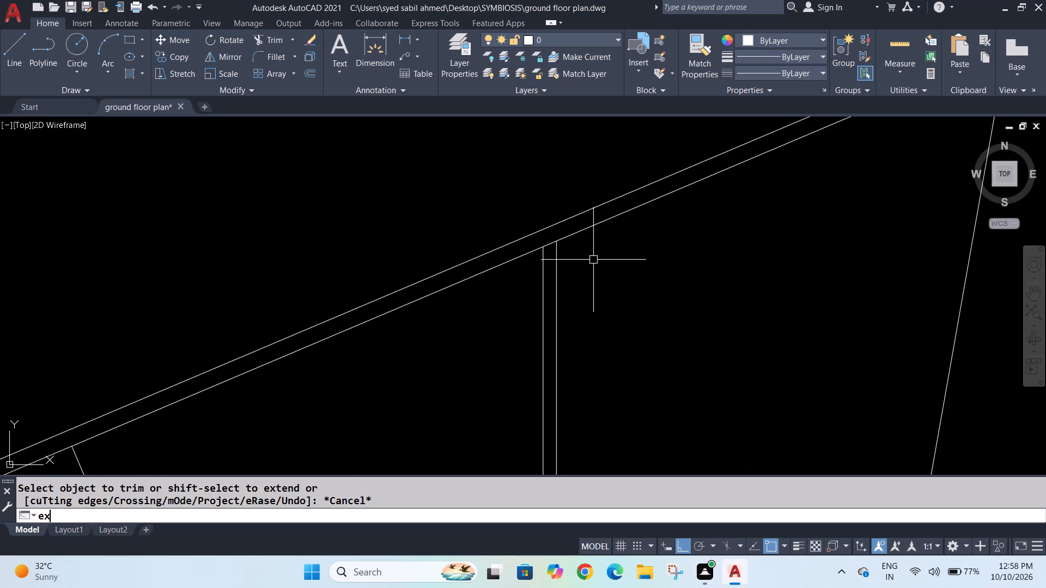
key("Return")
left_click(559, 259)
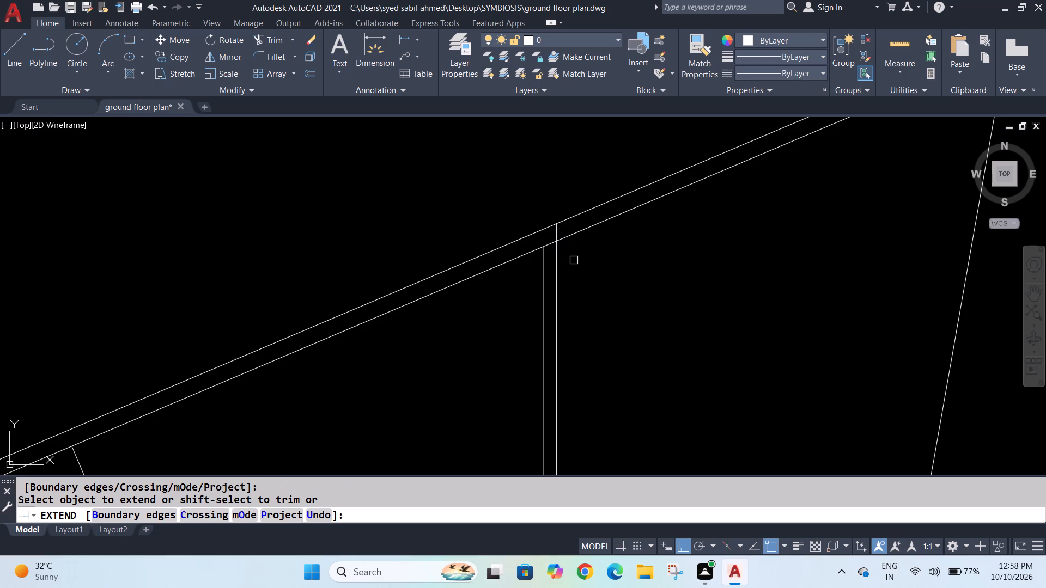
key("Escape")
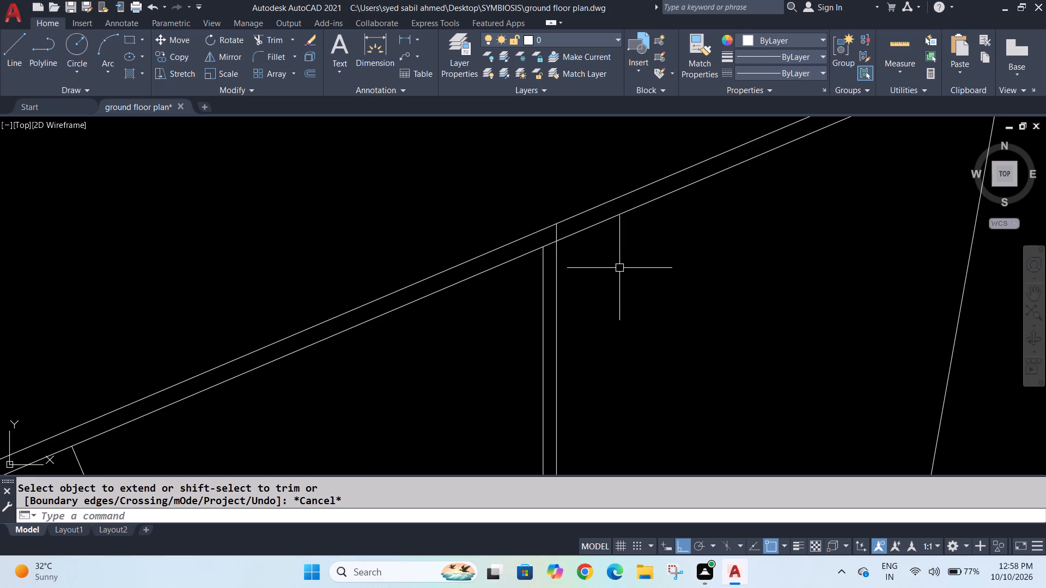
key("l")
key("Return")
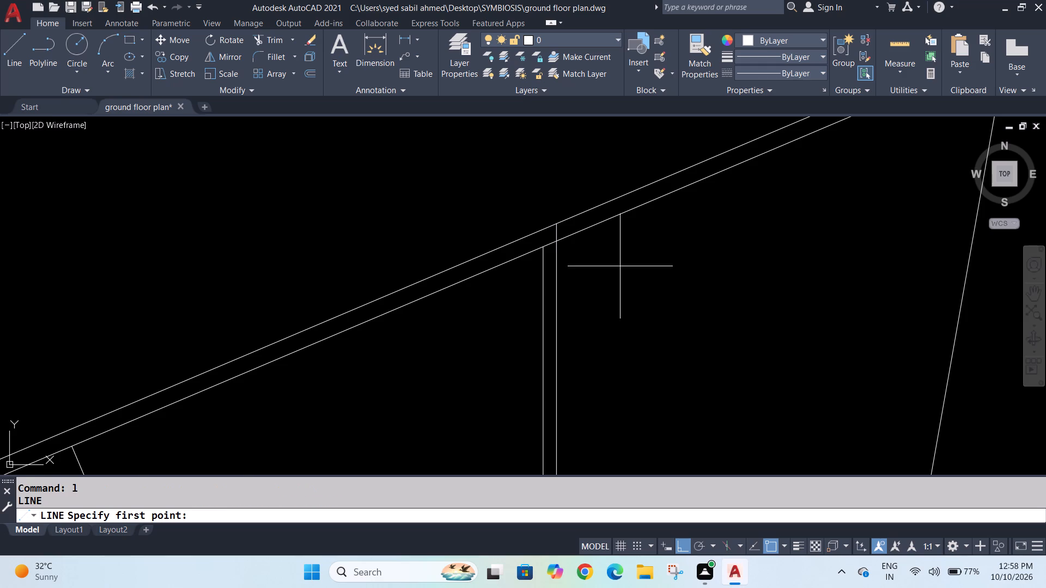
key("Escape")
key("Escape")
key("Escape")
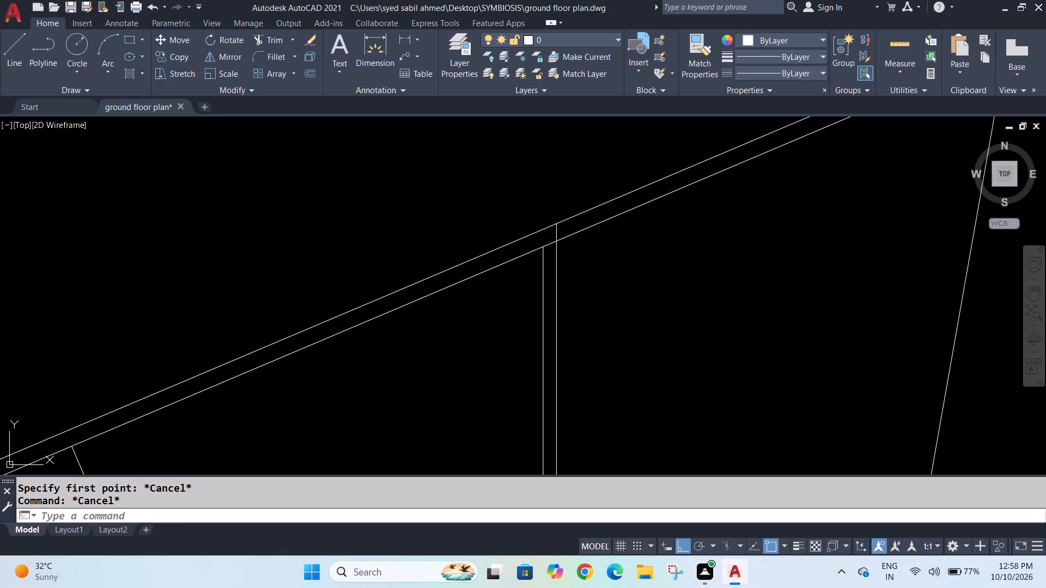
Offset the right line of the new vertical wall by 11' toward the slanted right boundary.
key("o")
key("Return")
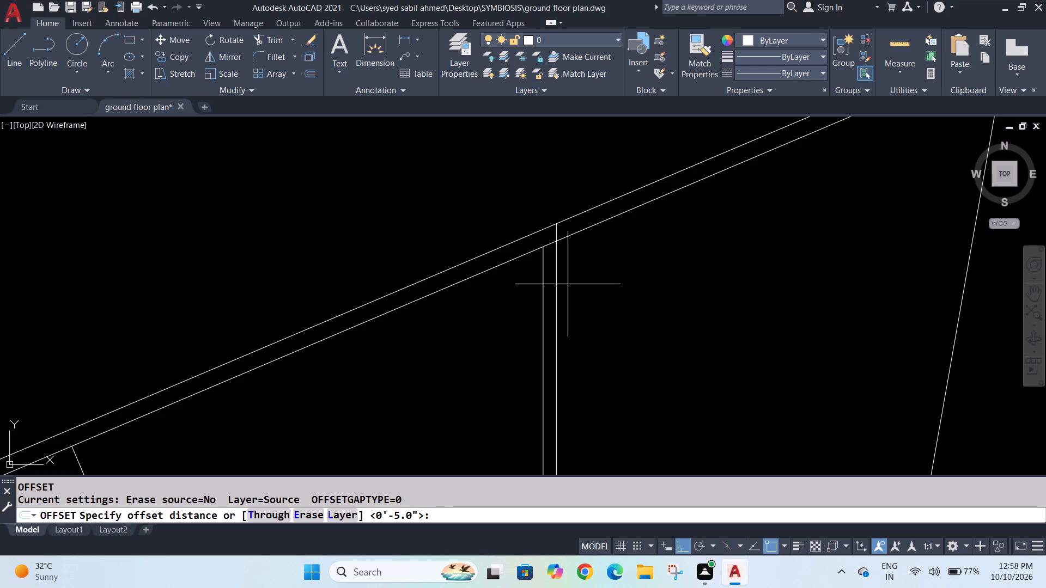
type("11'")
key("Return")
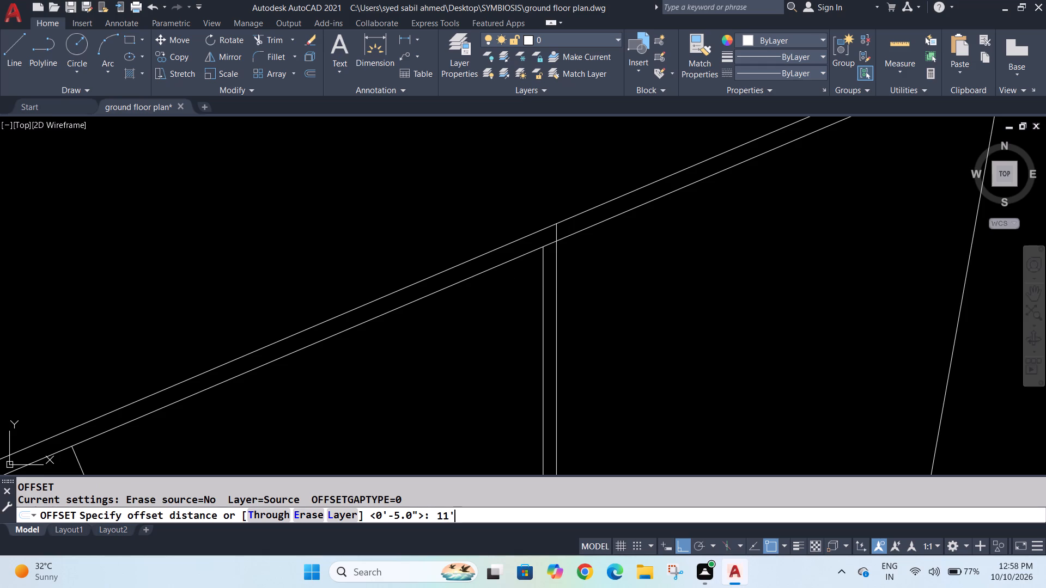
left_click(558, 292)
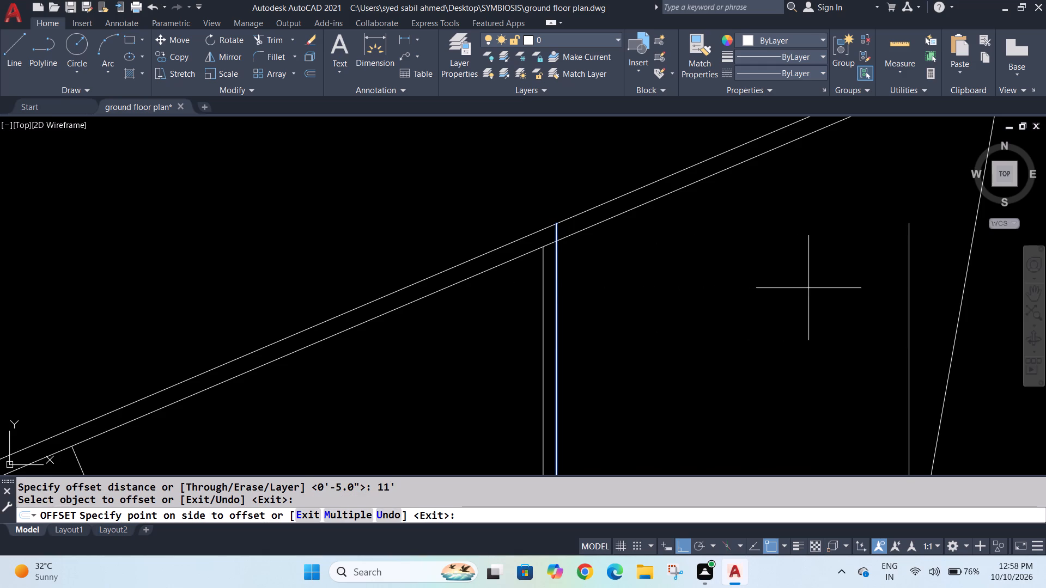
left_click(810, 288)
scroll(850, 307, "down", 3)
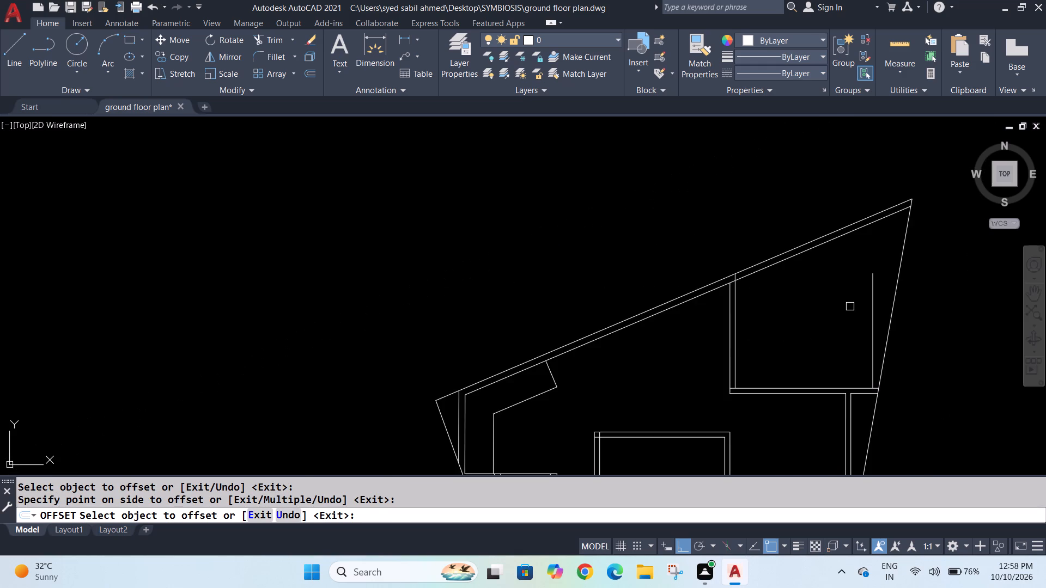
scroll(853, 339, "up", 2)
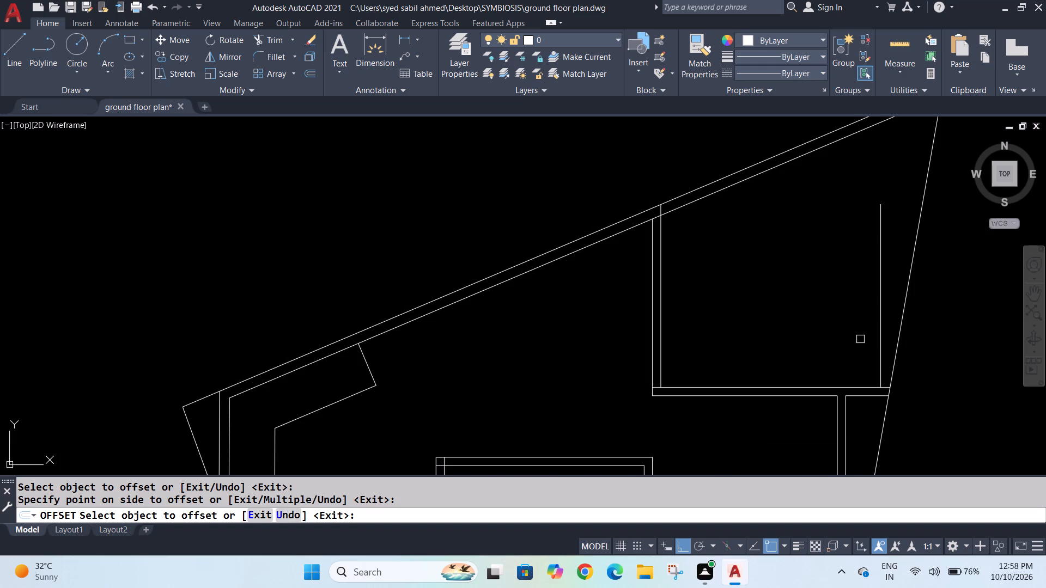
key("Escape")
key("Escape")
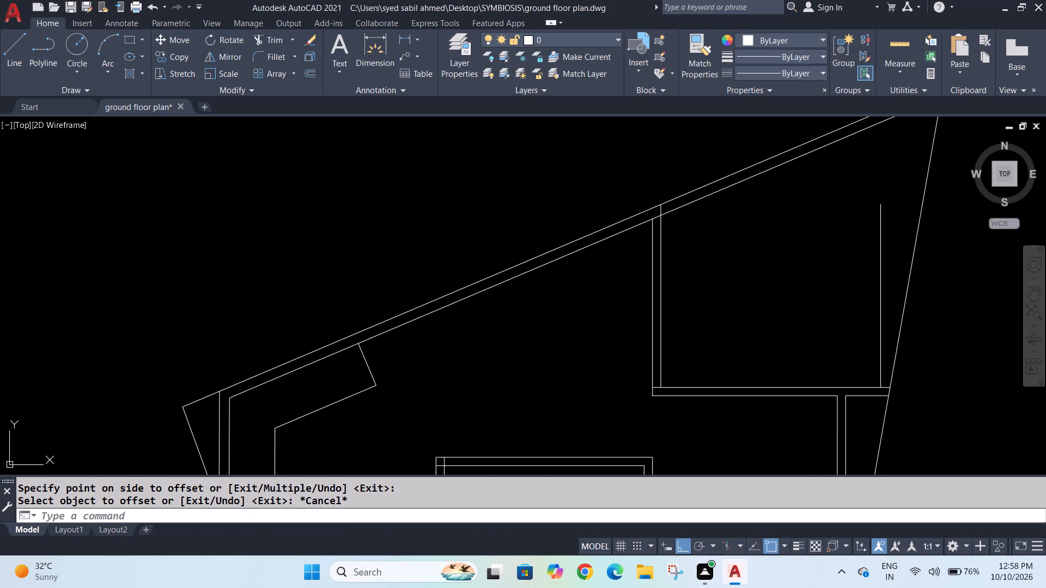
Offset the new vertical line near the right boundary by 5" to the right to form a wall.
key("o")
key("Return")
type("5\"")
key("Return")
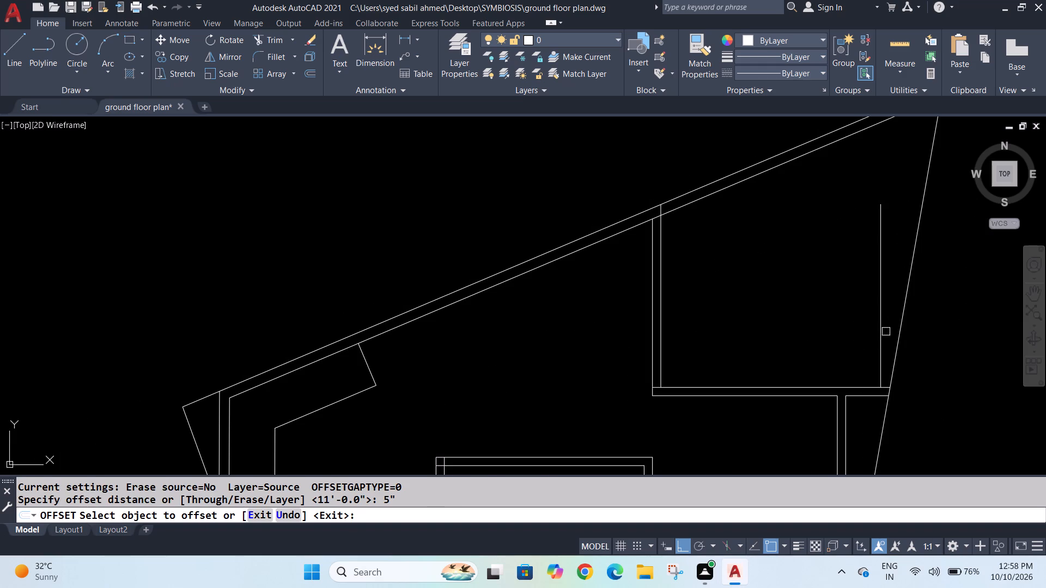
left_click(881, 268)
left_click(896, 260)
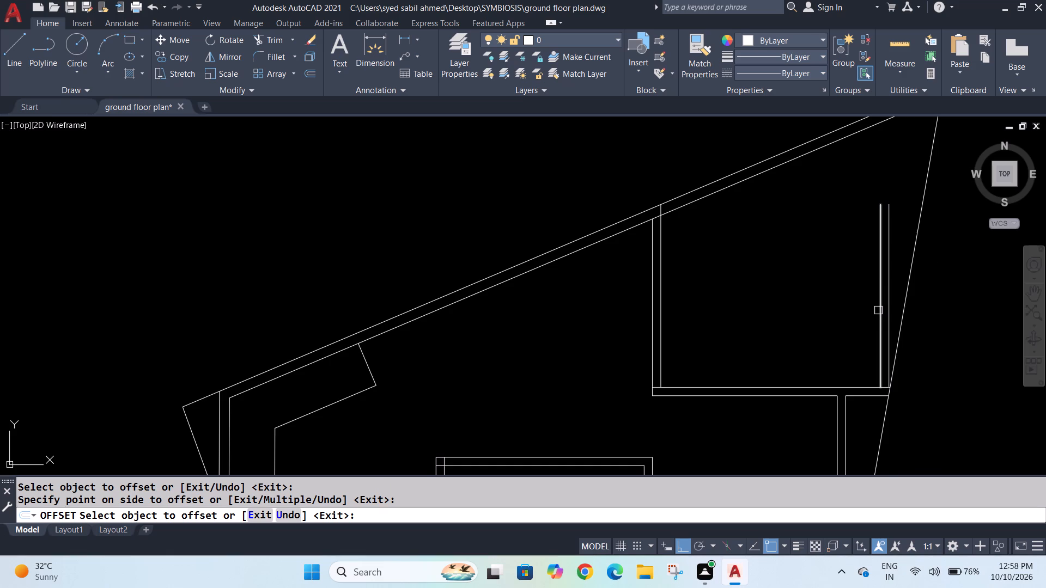
Examine the upper right room between the sloped top wall, the new vertical walls and the slanted right boundary.
scroll(882, 394, "up", 5)
scroll(905, 385, "down", 4)
scroll(902, 290, "down", 1)
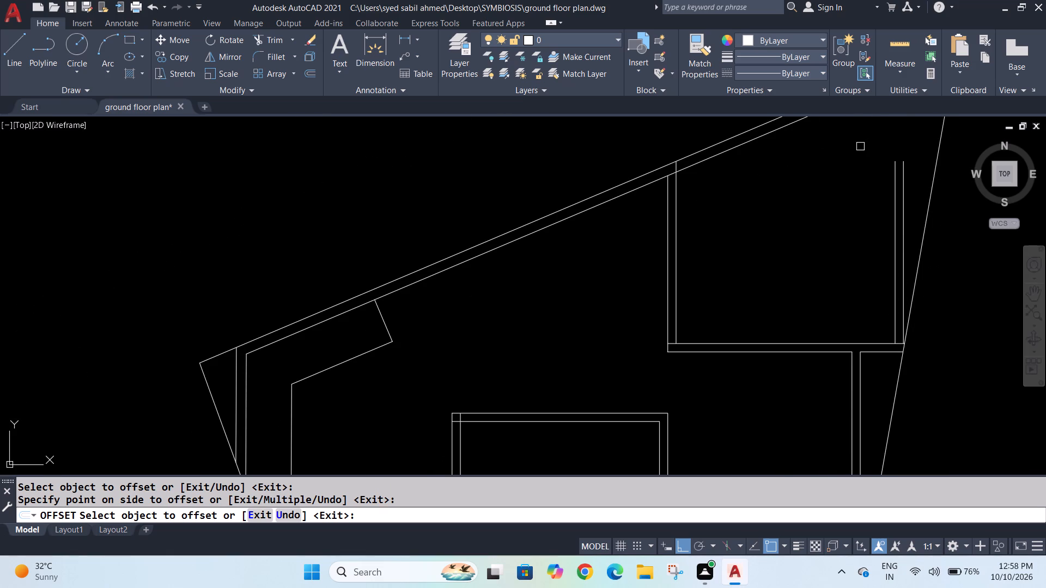
scroll(853, 168, "down", 1)
middle_click_drag(850, 180, 777, 327)
scroll(782, 322, "up", 1)
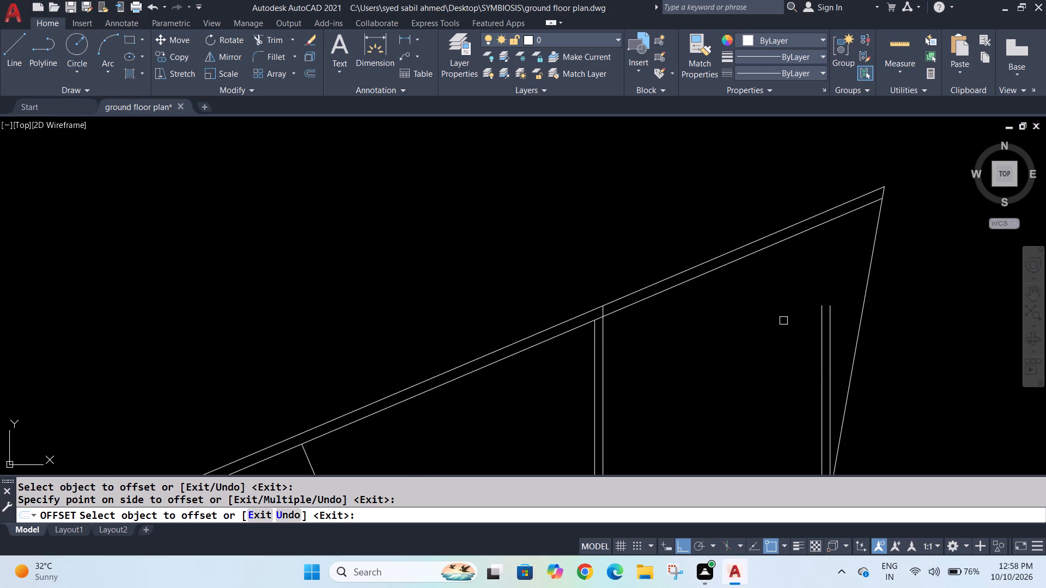
scroll(772, 332, "down", 2)
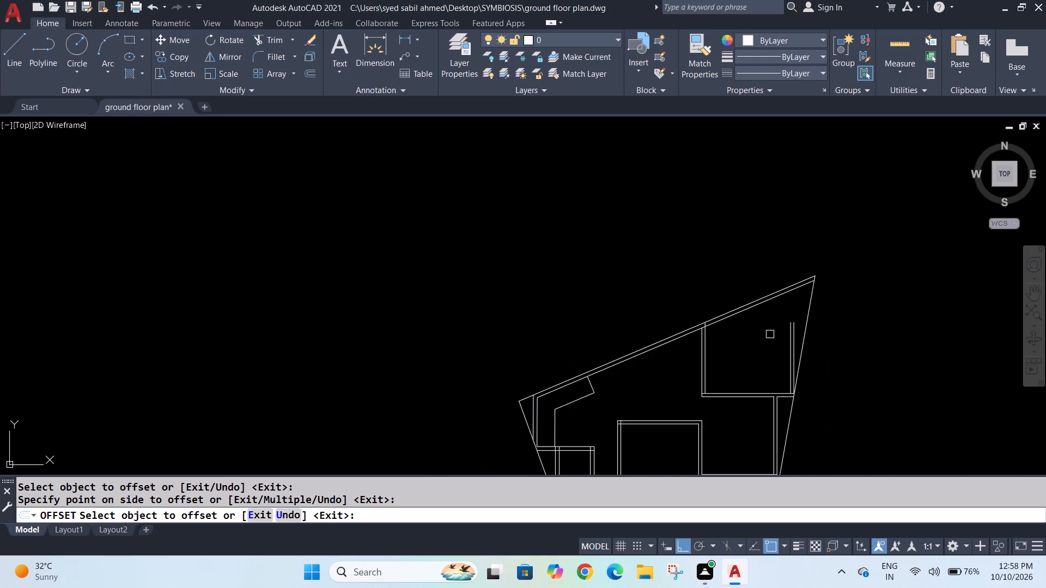
scroll(725, 391, "up", 2)
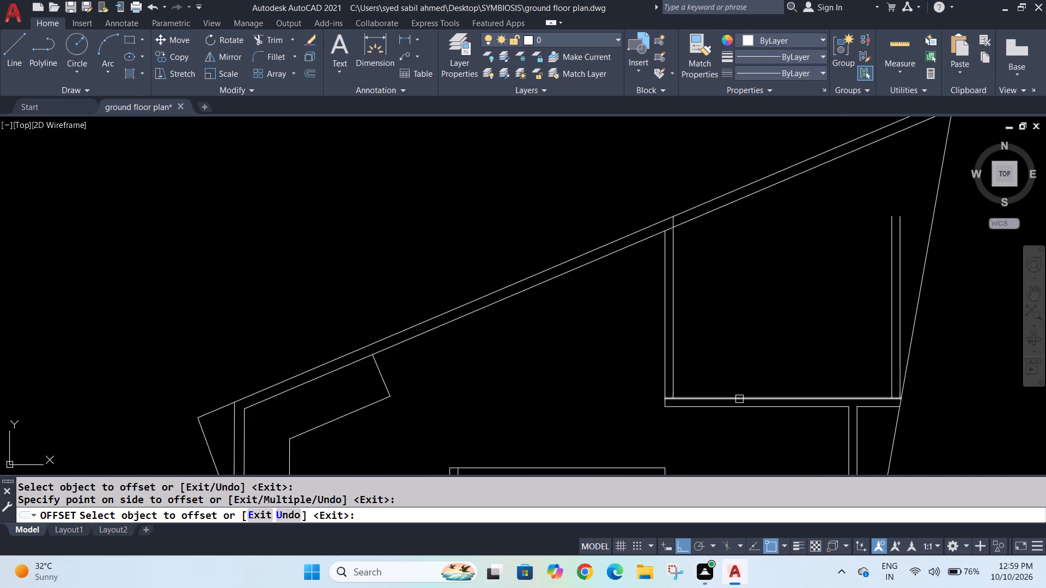
Offset the upper line of the room's bottom wall upward by 8'-6".
key("Escape")
key("Escape")
key("o")
key("Return")
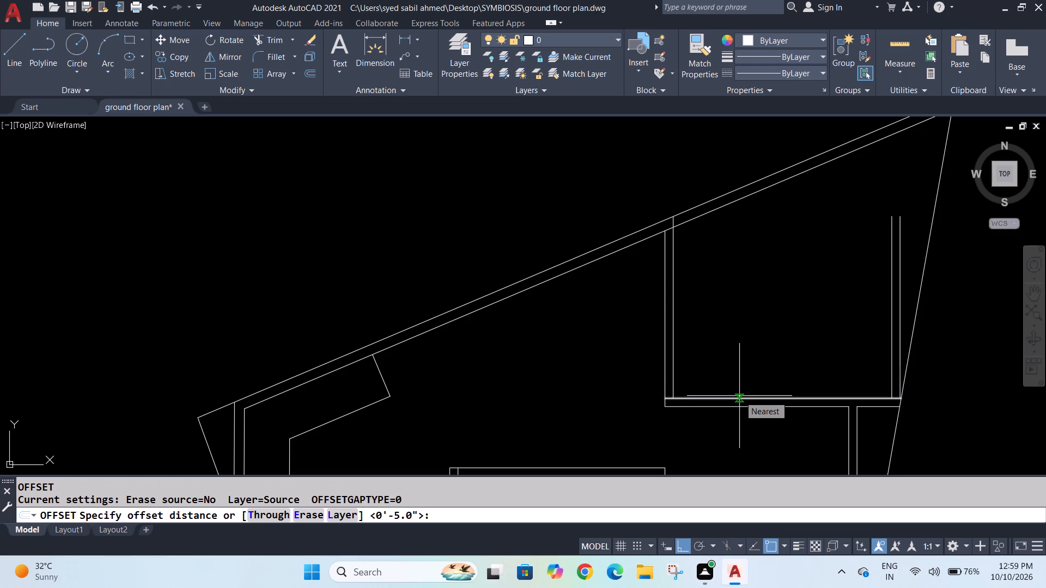
type("8'")
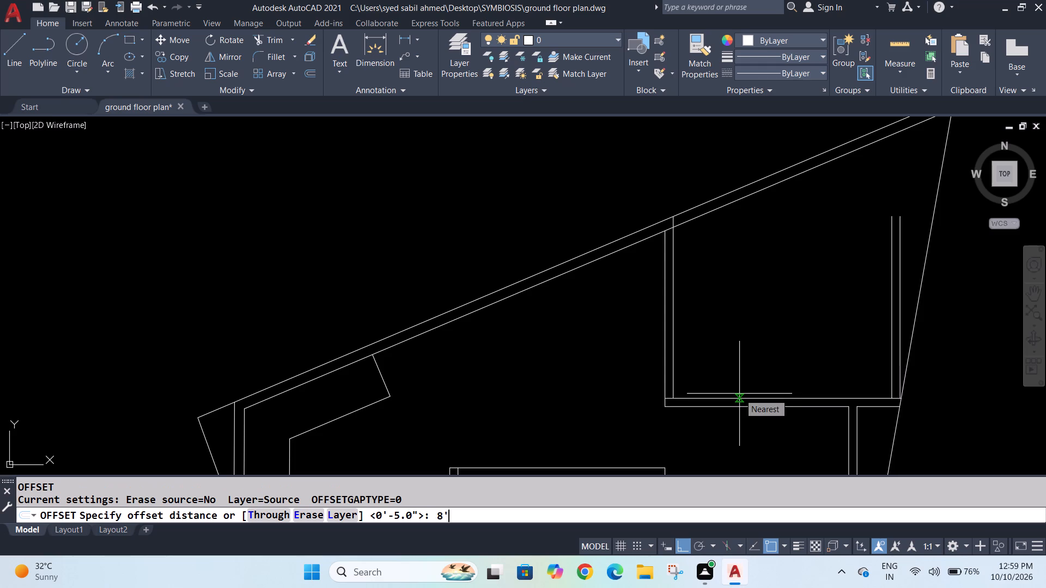
key("minus")
type("6\"")
key("Return")
left_click(757, 399)
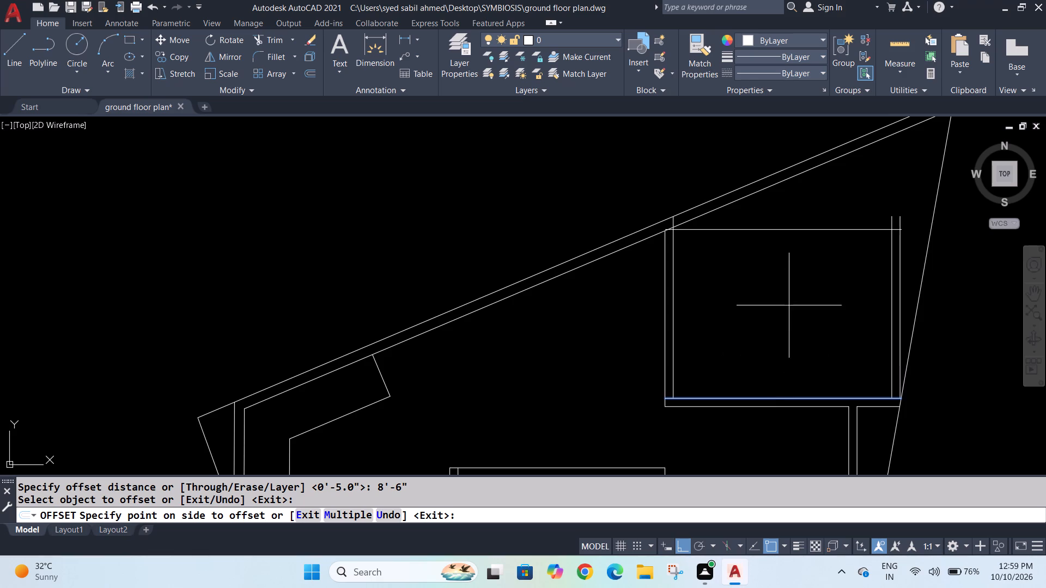
left_click(782, 232)
key("Escape")
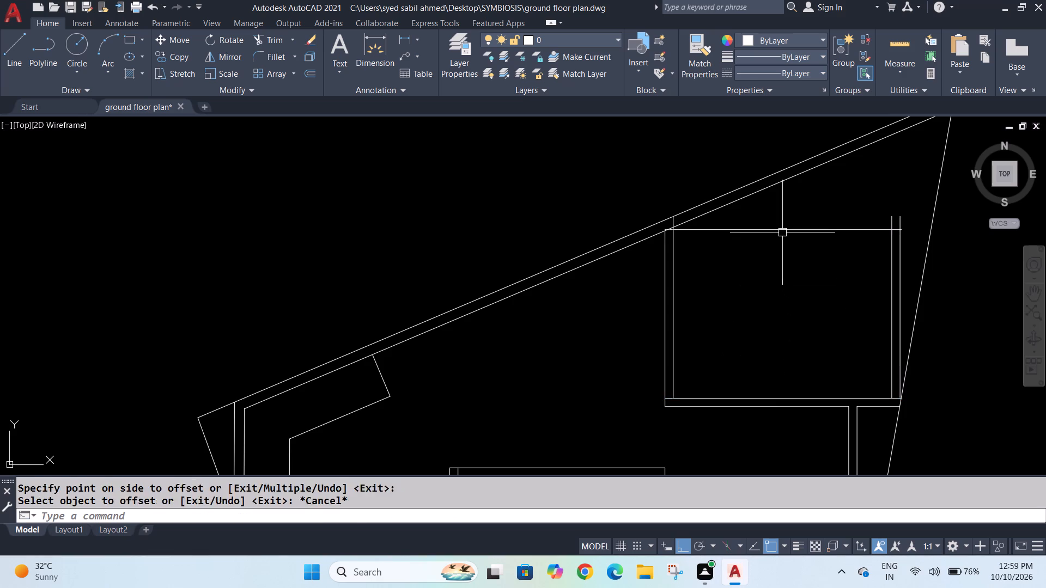
key("Escape")
Offset the new horizontal line upward by 5" to form the room's top wall.
key("o")
key("Return")
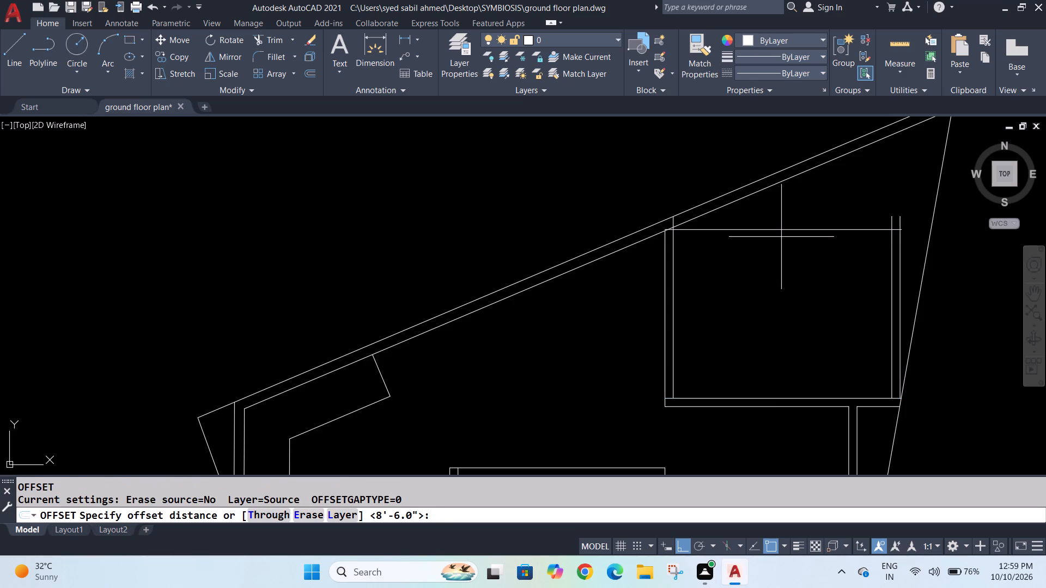
type("5\"")
key("Return")
left_click(797, 231)
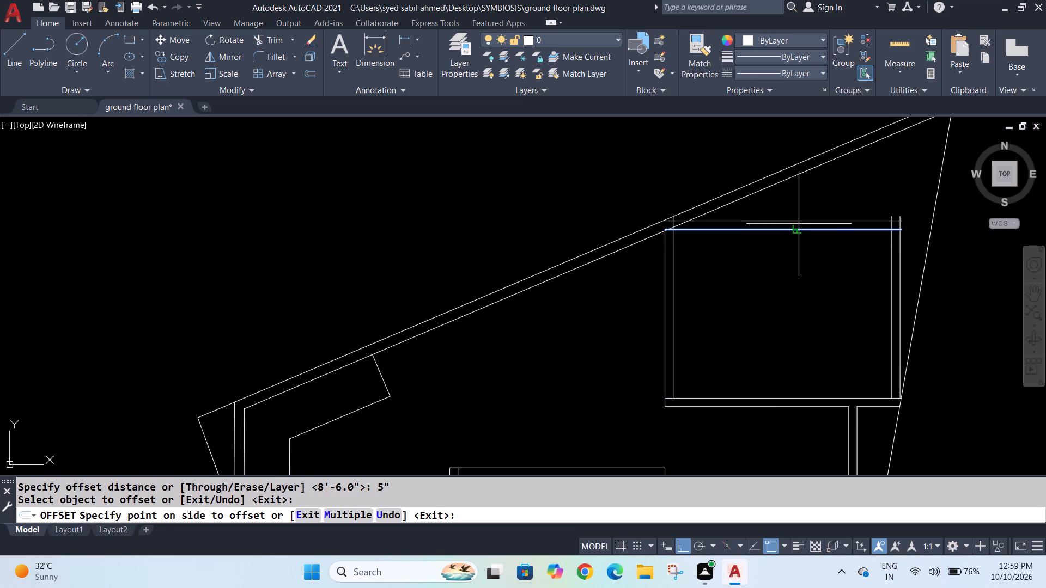
left_click(799, 224)
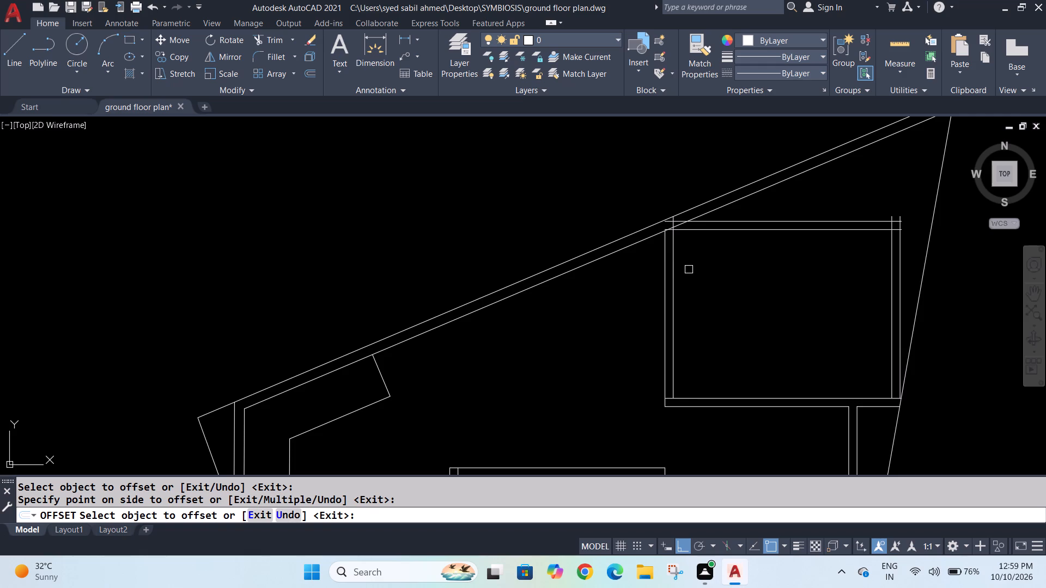
Trim the overlapping ends of the room's left and top wall lines where they meet the sloped wall.
scroll(679, 210, "up", 3)
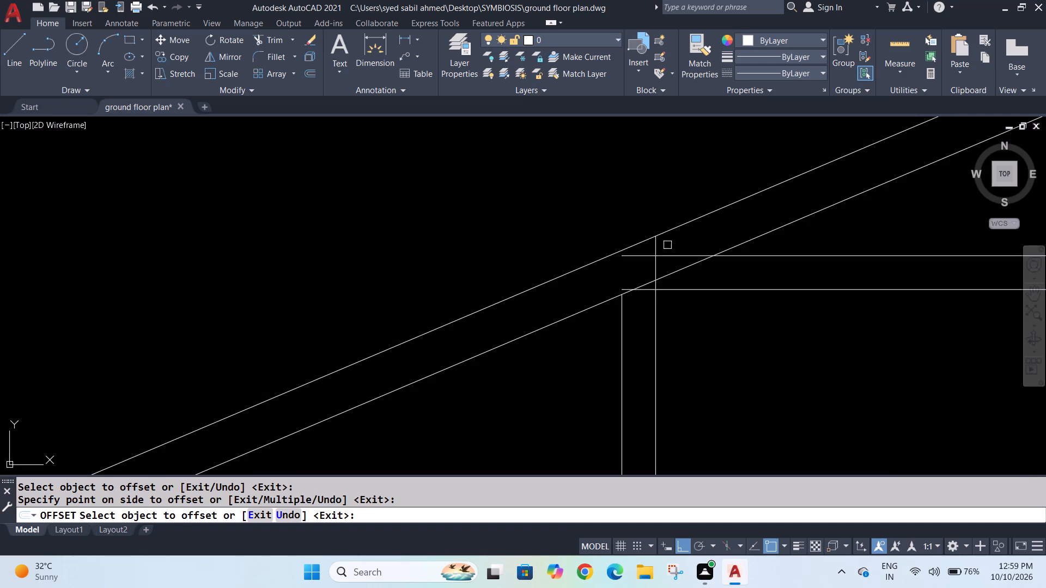
key("Escape")
key("Escape")
type("tr")
key("Return")
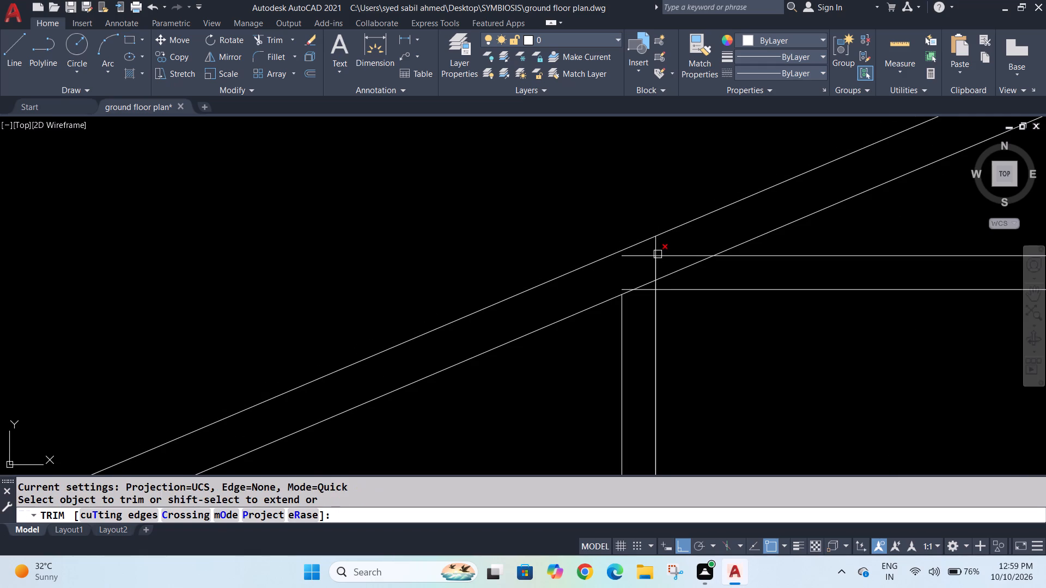
left_click(657, 254)
left_click(640, 258)
left_click(656, 268)
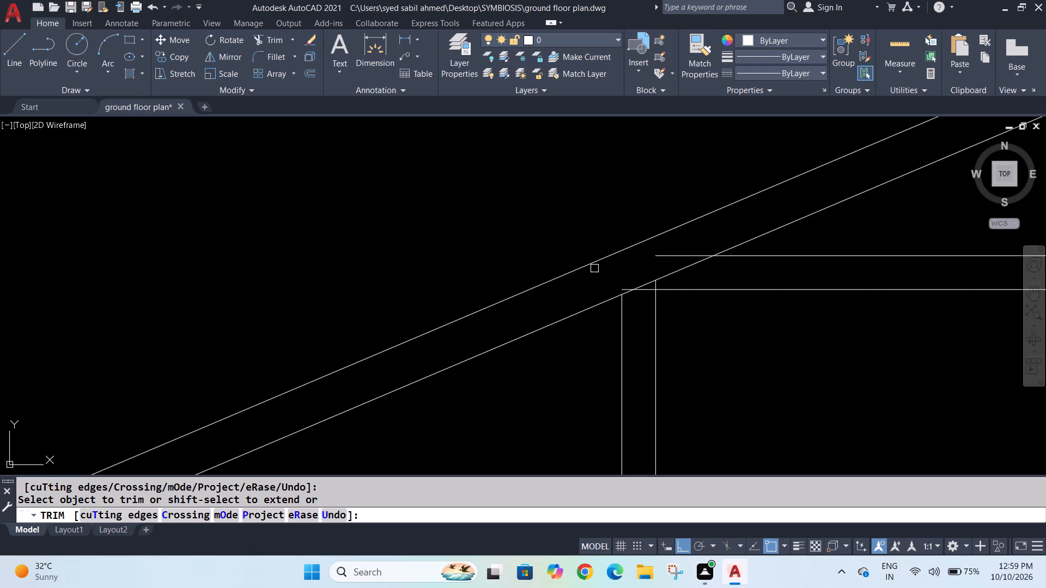
left_click(621, 286)
Extend the upper line of the room's top wall to the sloped wall's outer line.
scroll(630, 301, "down", 2)
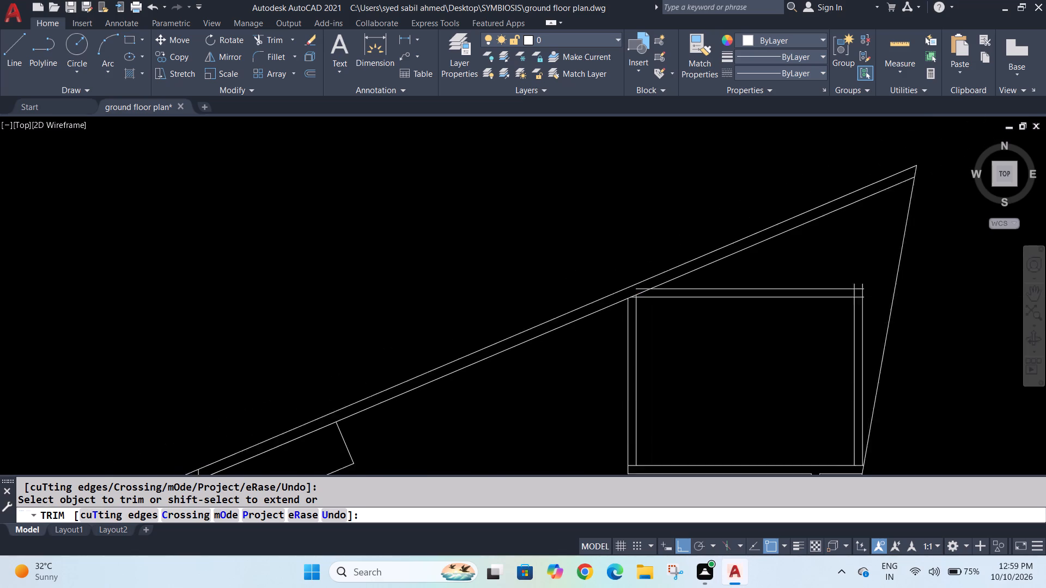
scroll(630, 301, "down", 2)
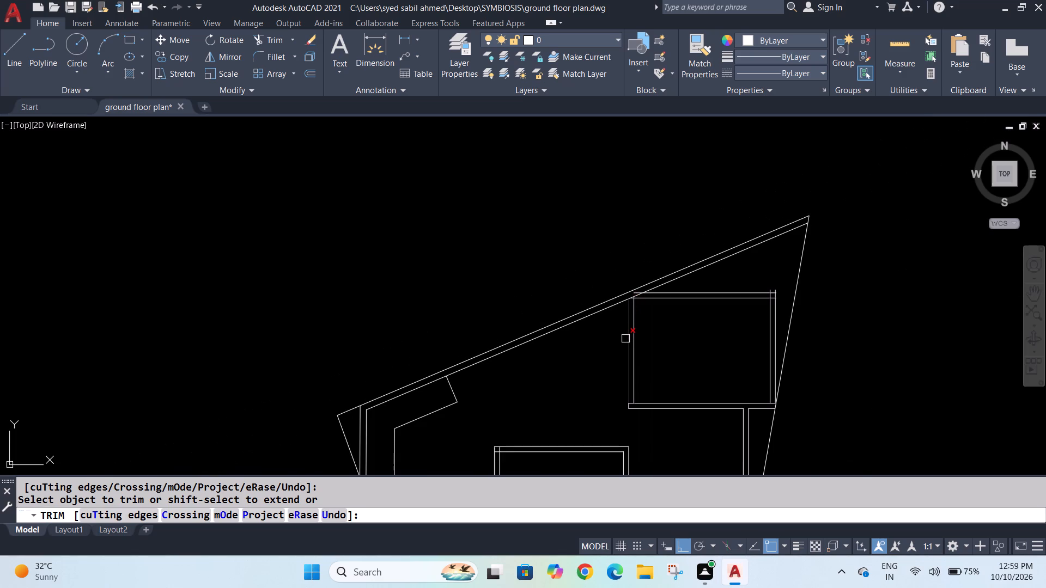
scroll(631, 287, "up", 4)
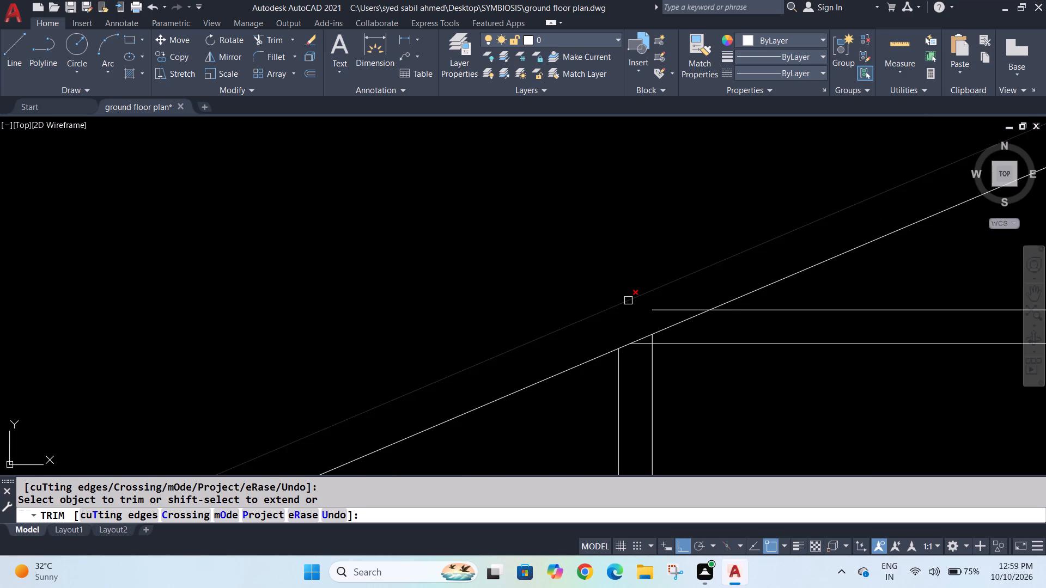
key("Escape")
key("Escape")
type("ex")
key("Return")
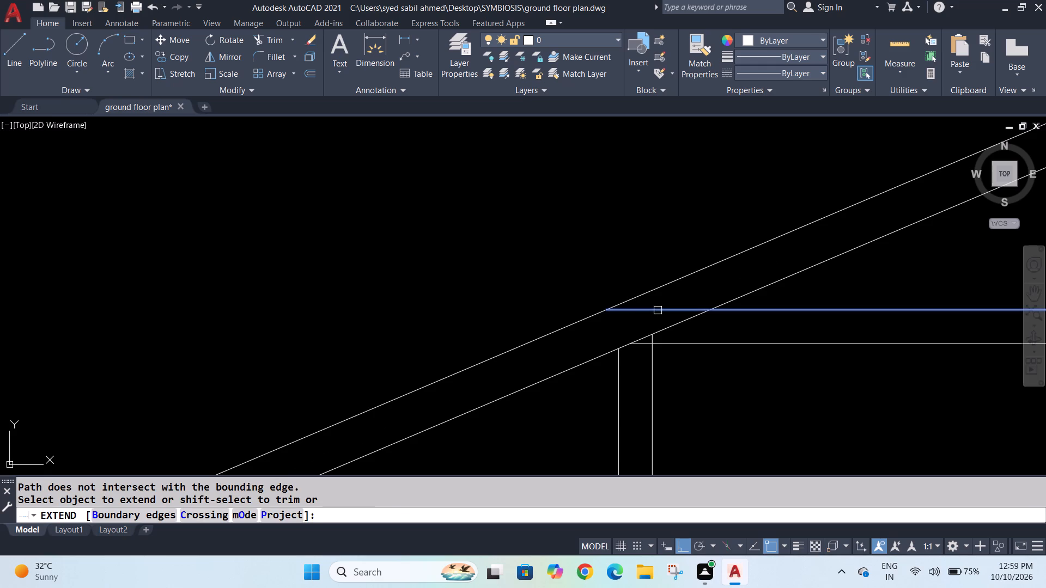
left_click(658, 310)
key("Escape")
key("Escape")
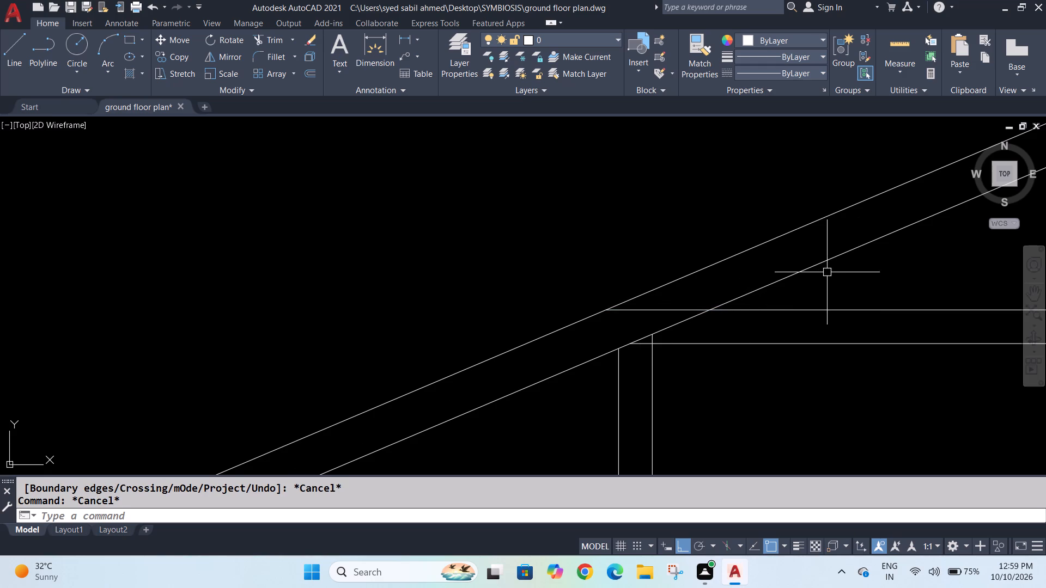
Trim the sloped wall's inner line beyond the room's left wall and the leftover stubs at the room's upper-left corner.
key("t")
key("r")
key("Return")
left_click(845, 256)
scroll(844, 266, "down", 5)
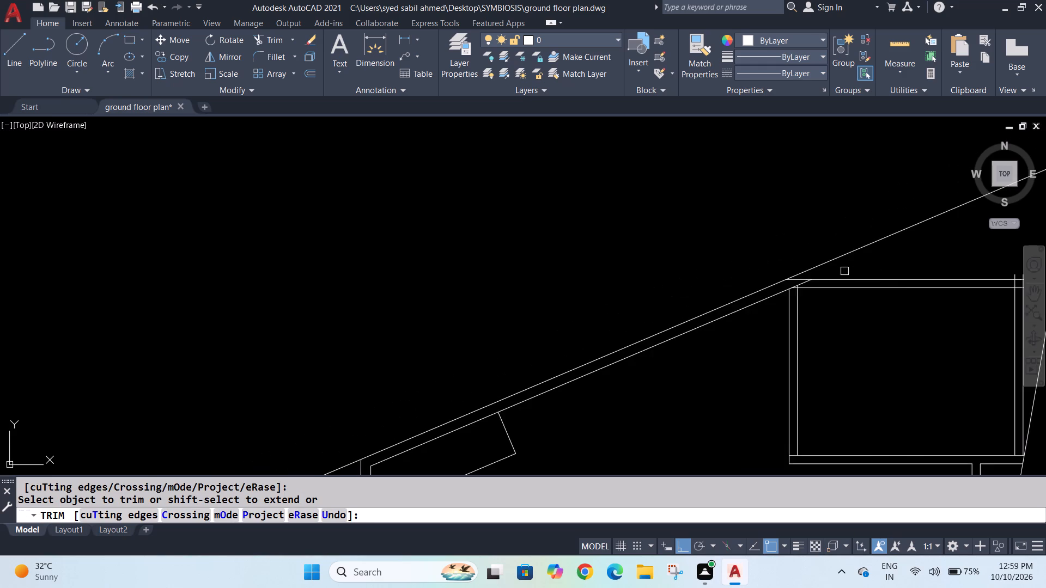
scroll(979, 276, "down", 3)
middle_click_drag(936, 328, 702, 342)
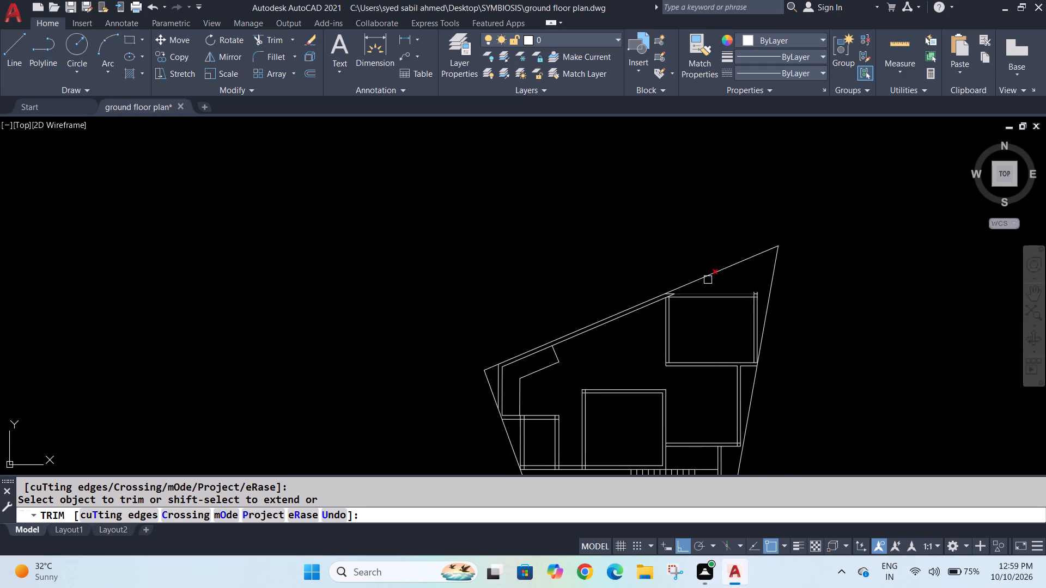
scroll(708, 280, "up", 2)
scroll(619, 315, "up", 2)
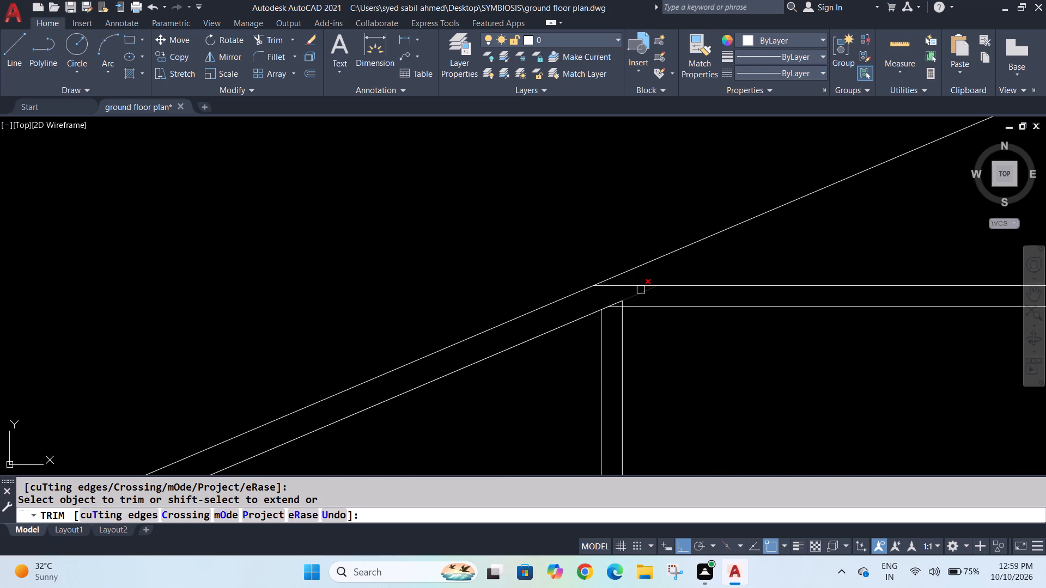
left_click(640, 293)
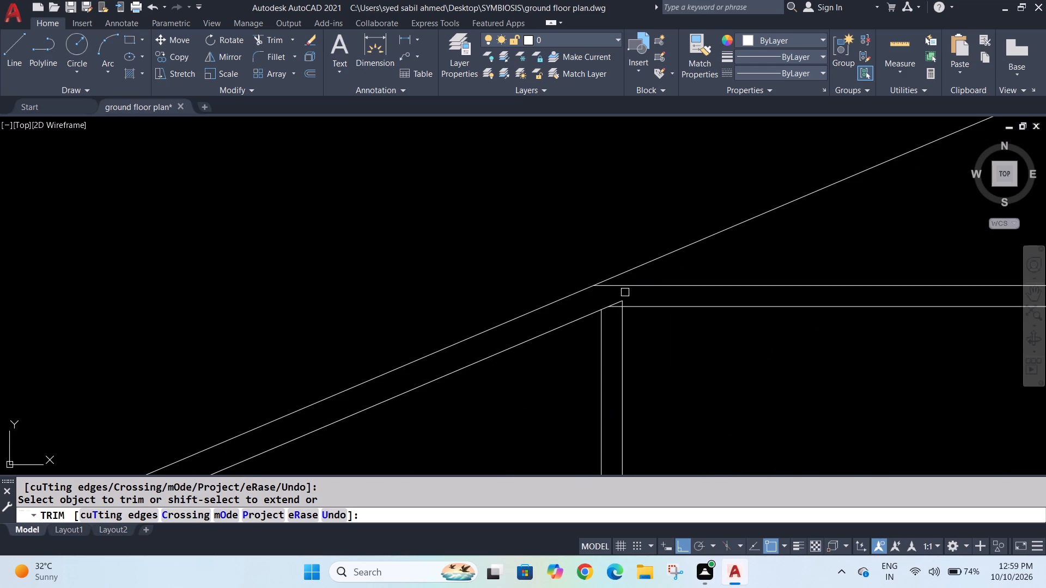
left_click(618, 300)
left_click(622, 299)
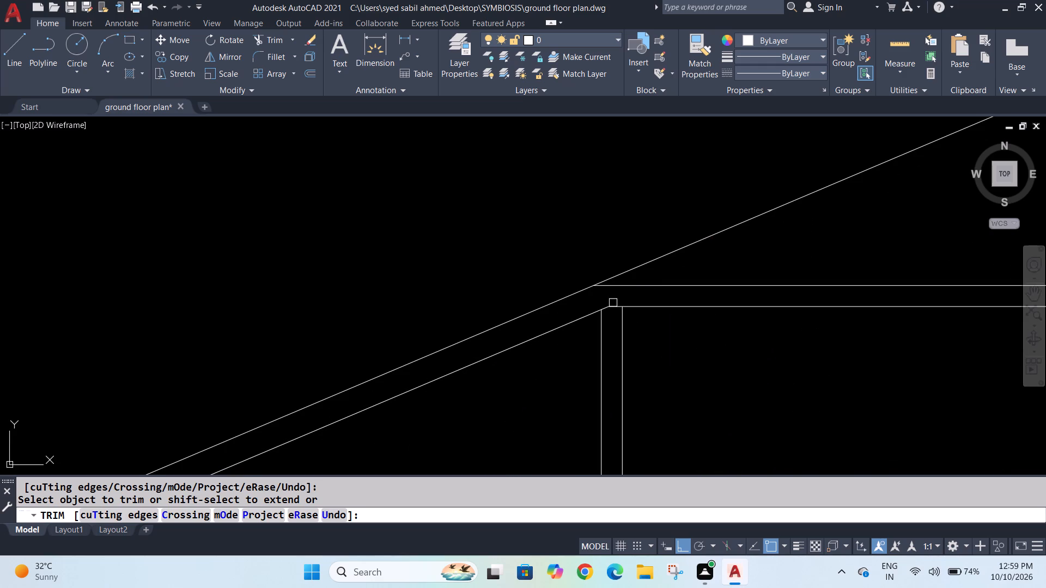
left_click(609, 304)
left_click(616, 306)
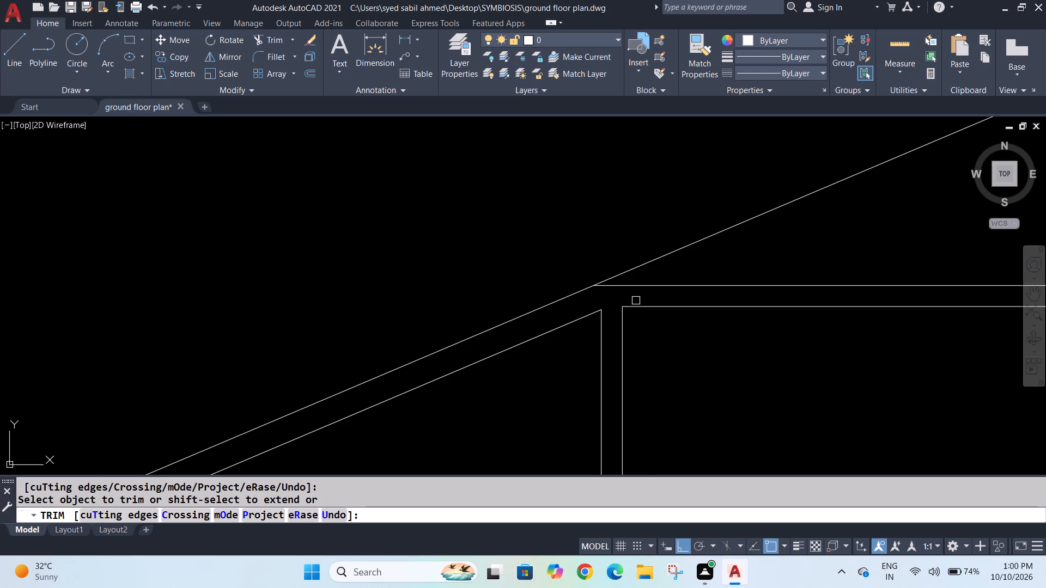
Trim the overhanging and crossing wall lines at the room's upper-right corner near the slanted boundary.
scroll(673, 315, "down", 2)
scroll(884, 302, "up", 3)
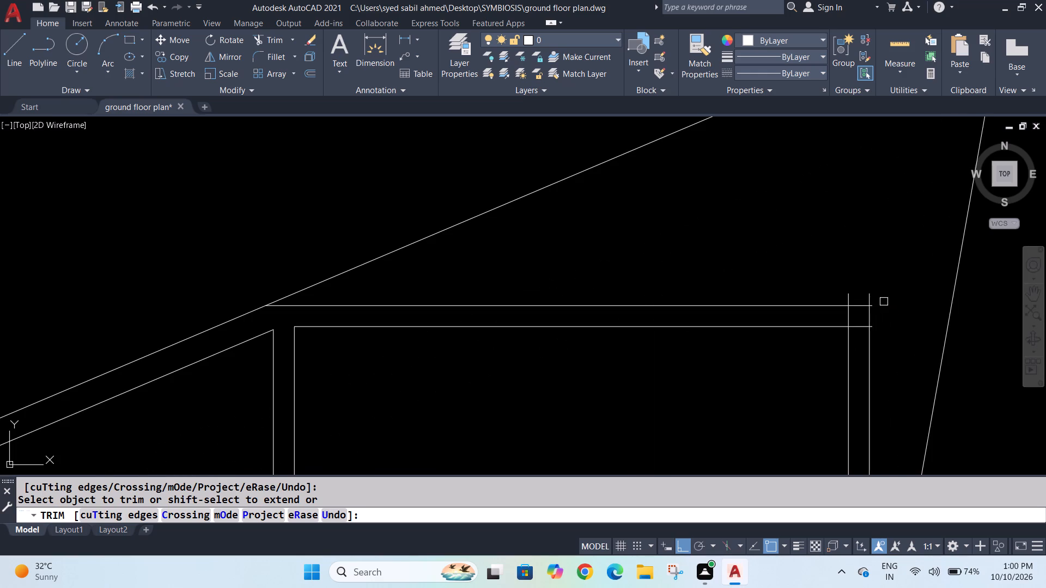
left_click(848, 294)
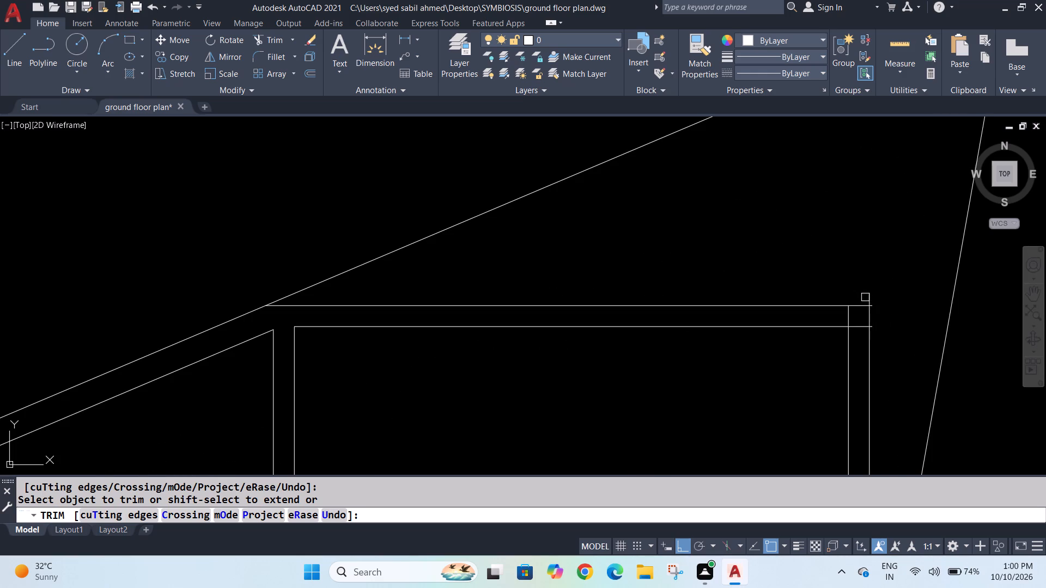
left_click(871, 298)
scroll(874, 305, "up", 4)
left_click(852, 310)
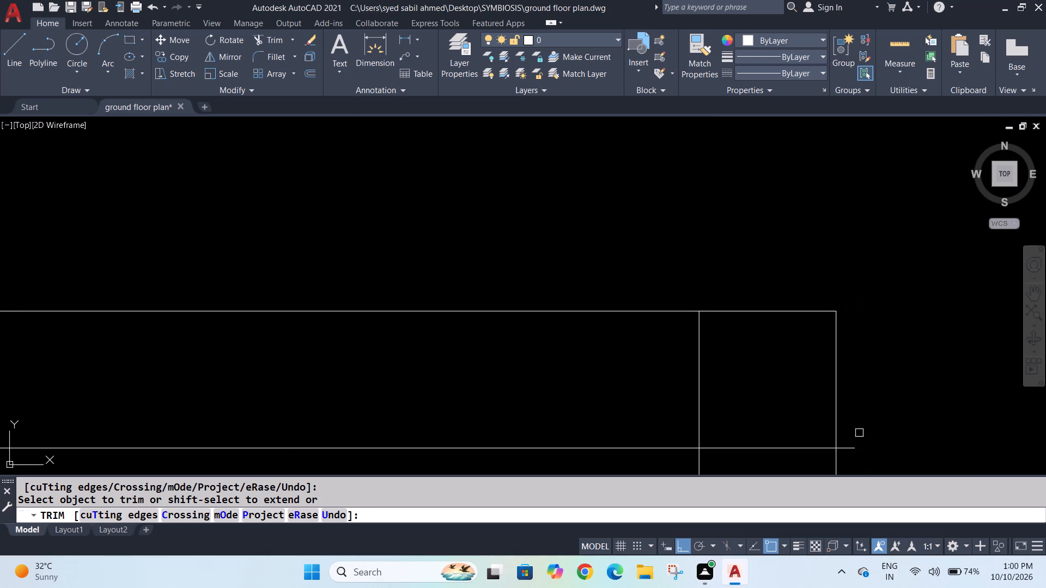
left_click(854, 449)
scroll(893, 356, "down", 5)
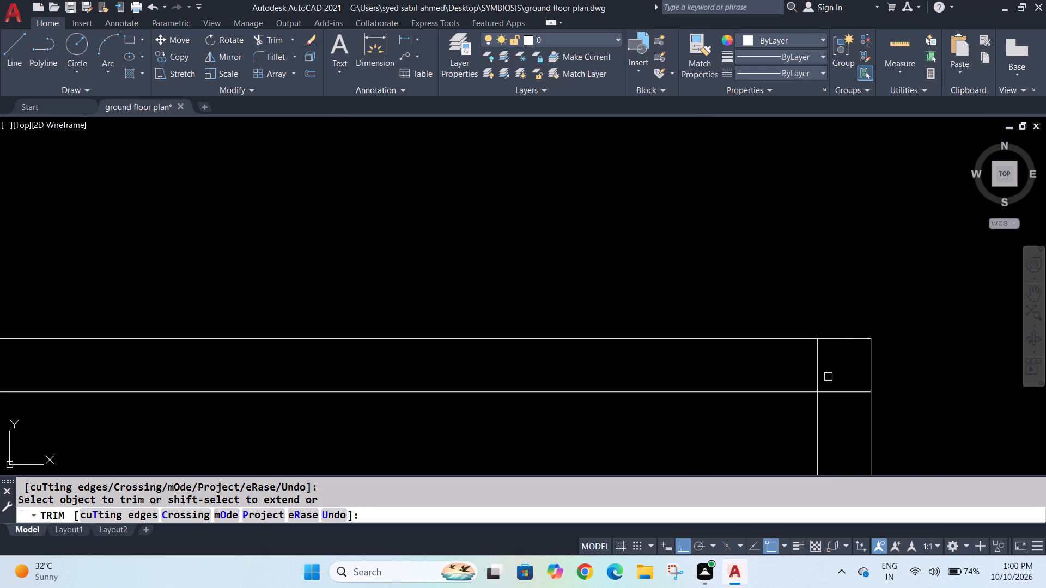
left_click(818, 373)
left_click(846, 396)
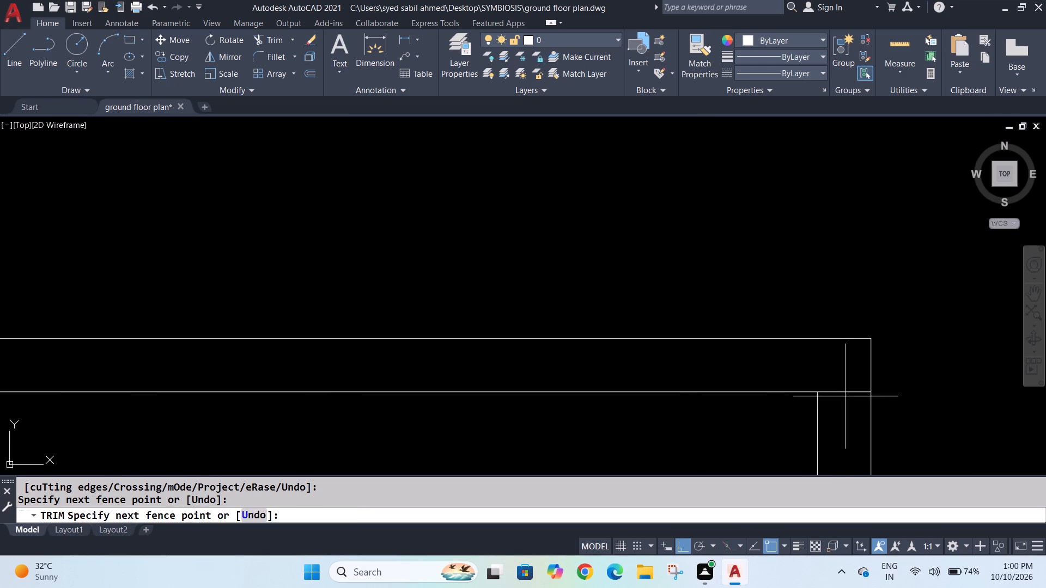
left_click(841, 393)
scroll(842, 356, "down", 3)
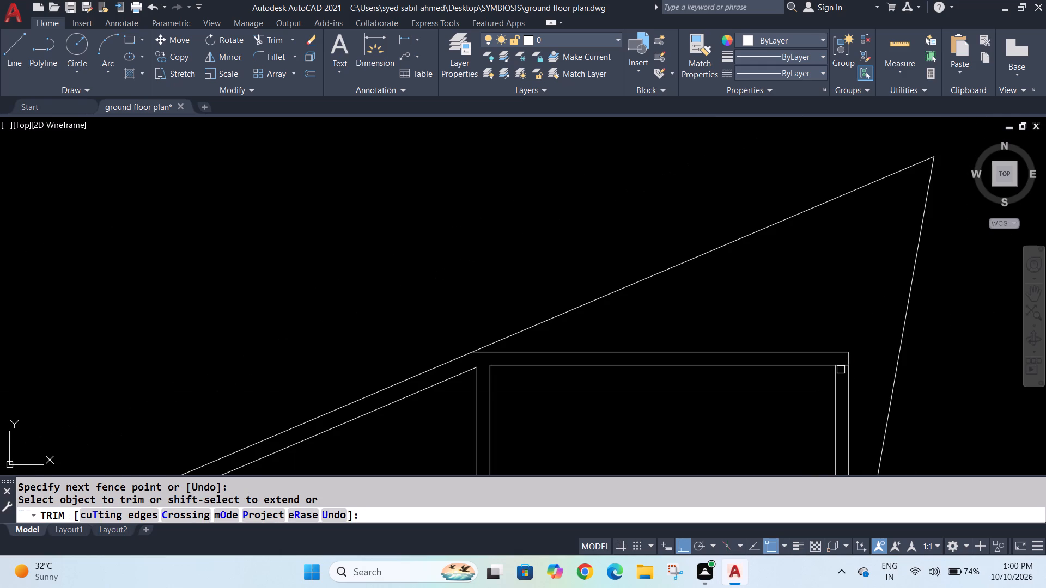
left_click(844, 368)
Examine the room's wall corners and the surrounding plan for remaining overlaps, and leave the Trim command.
scroll(814, 291, "down", 4)
scroll(813, 335, "up", 3)
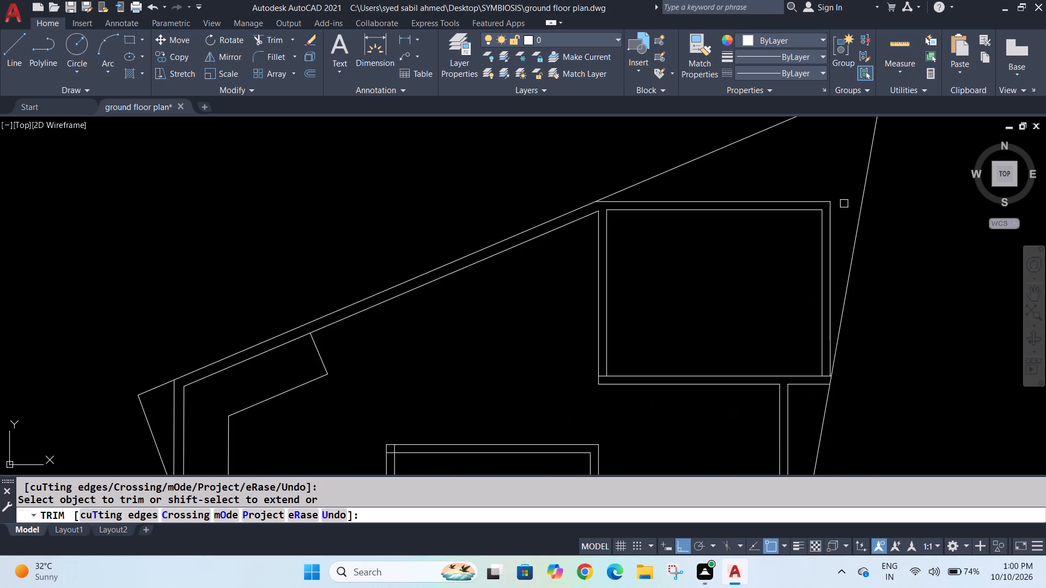
scroll(841, 202, "up", 1)
scroll(782, 232, "down", 3)
scroll(716, 284, "up", 2)
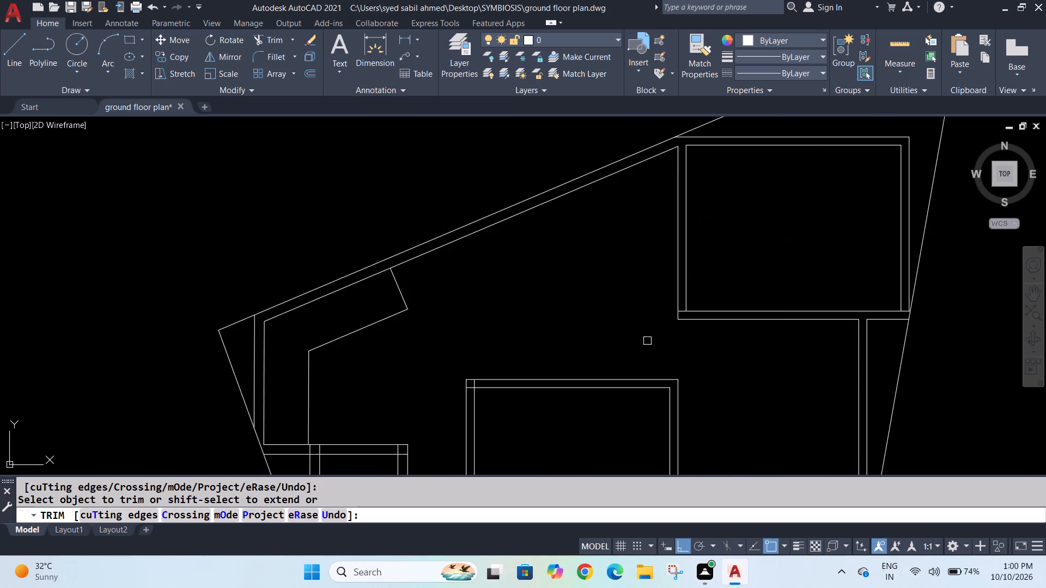
scroll(647, 342, "up", 3)
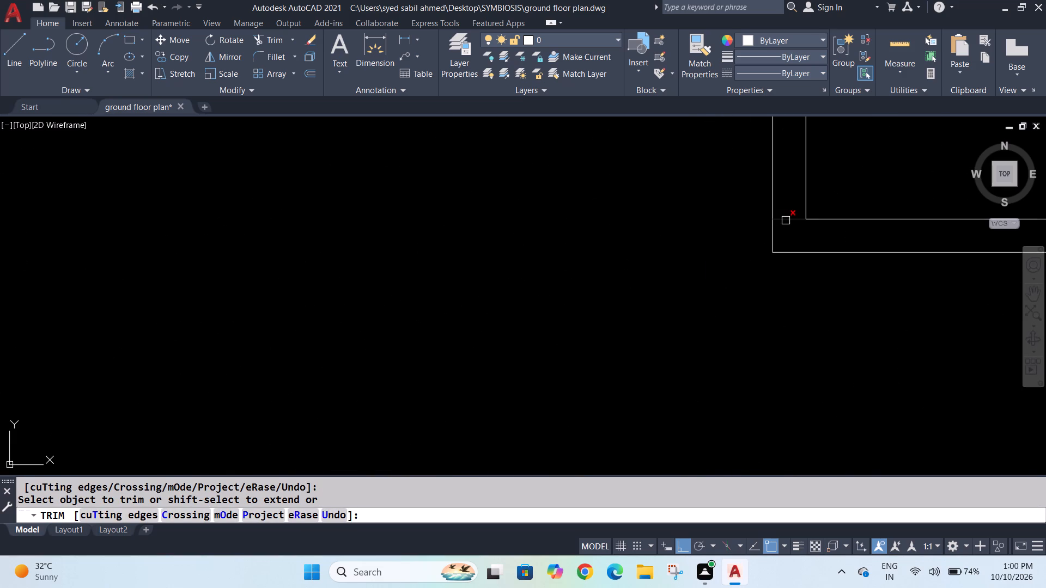
scroll(790, 225, "down", 5)
scroll(849, 204, "down", 3)
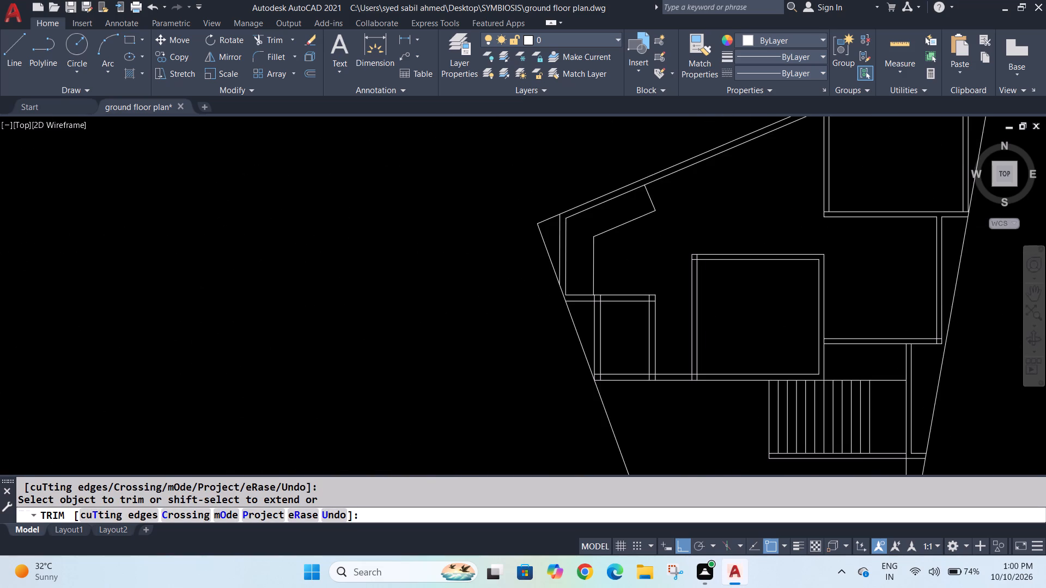
middle_click_drag(880, 190, 691, 334)
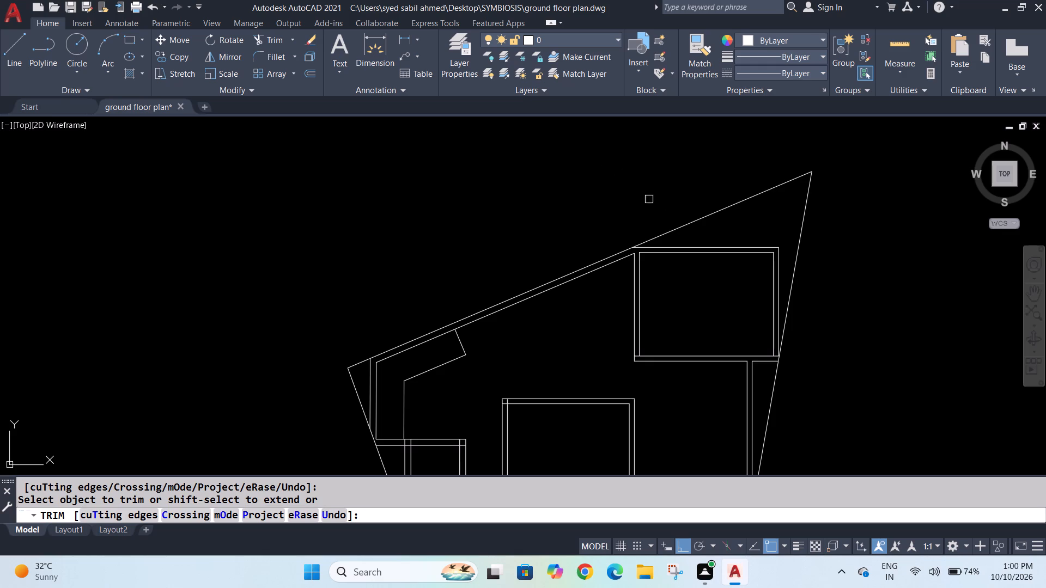
key("Escape")
key("Escape")
key("Escape")
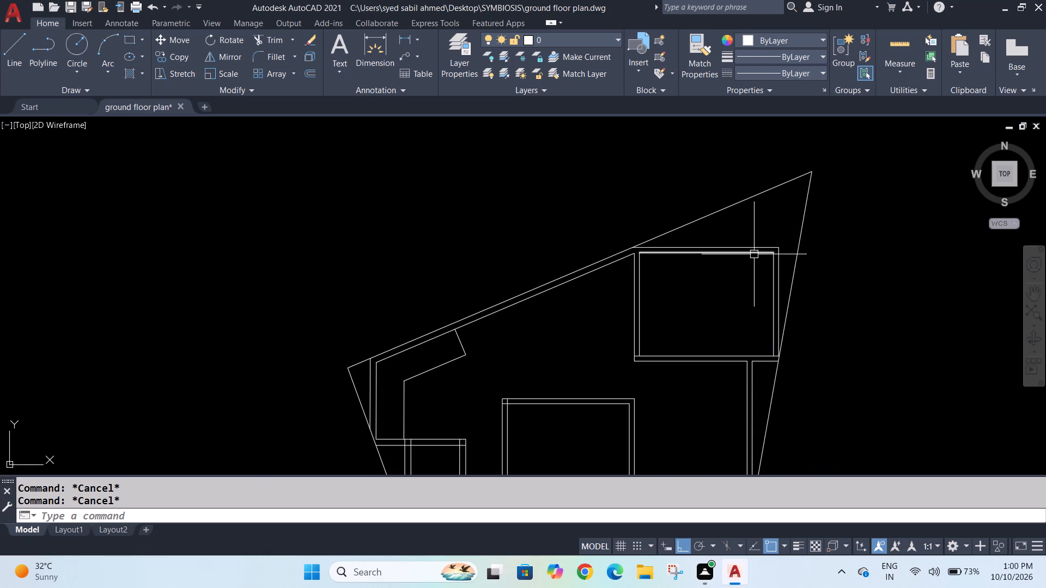
Extend both lines of the upper-right room's top wall to the slanted right boundary line.
scroll(753, 247, "up", 2)
key("e")
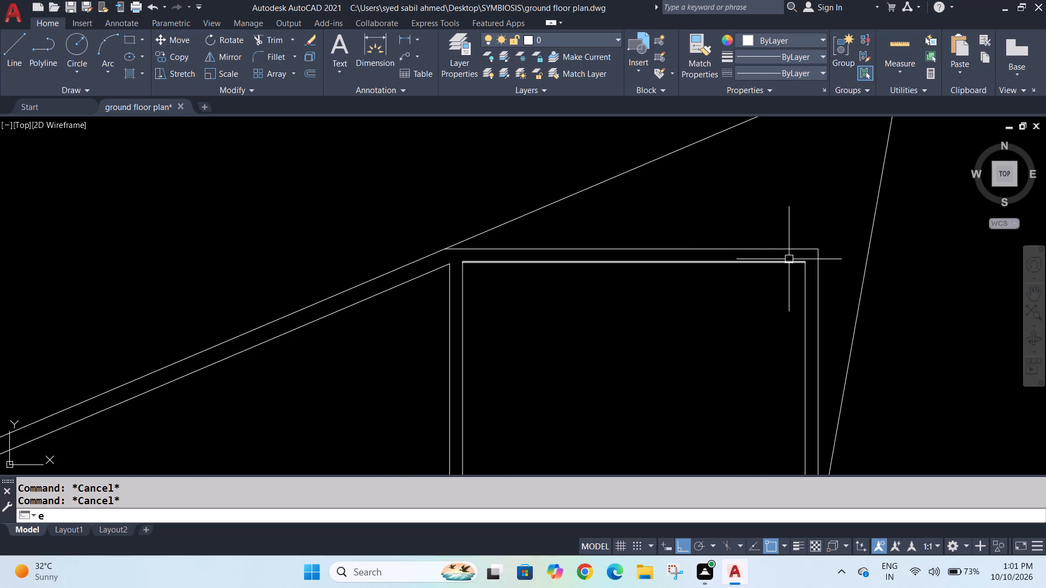
key("x")
key("Return")
left_click(799, 246)
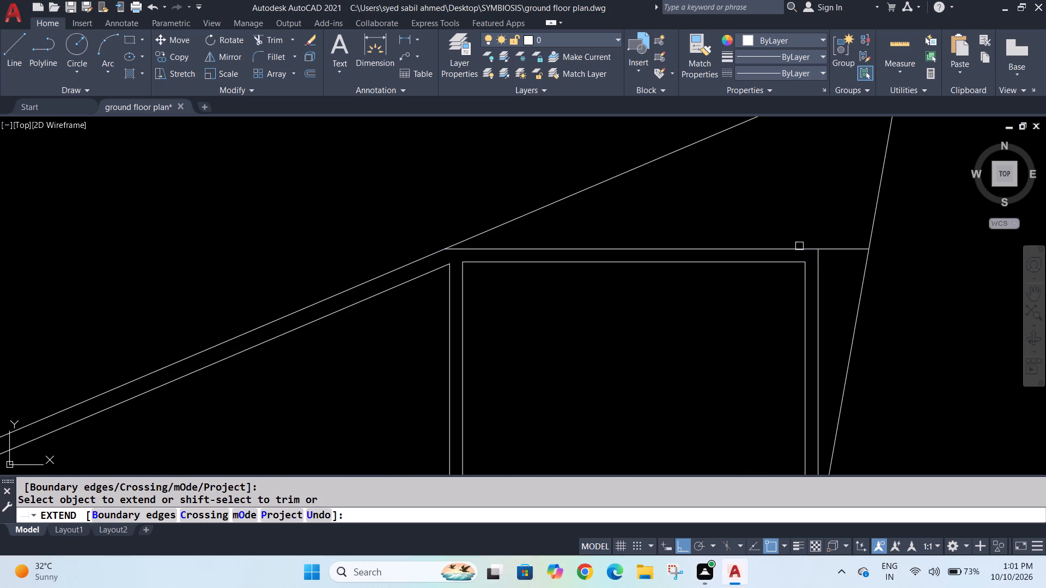
left_click(800, 265)
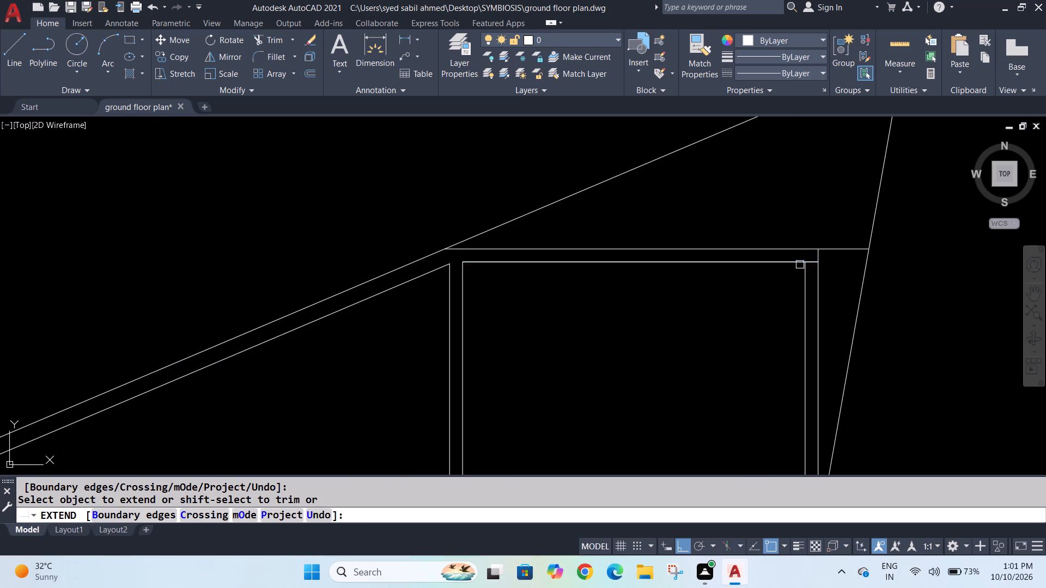
left_click(814, 263)
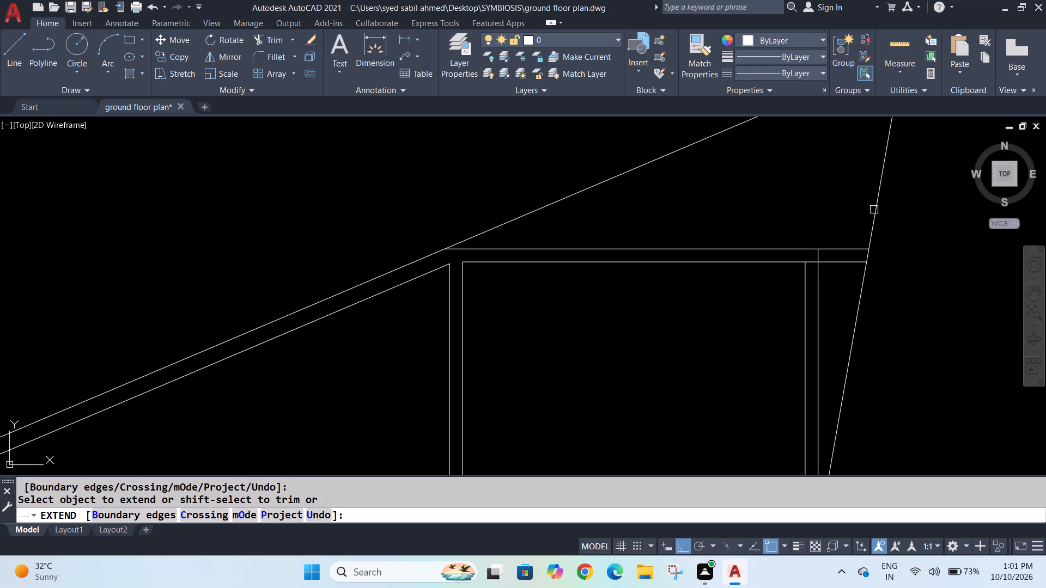
key("Escape")
key("Escape")
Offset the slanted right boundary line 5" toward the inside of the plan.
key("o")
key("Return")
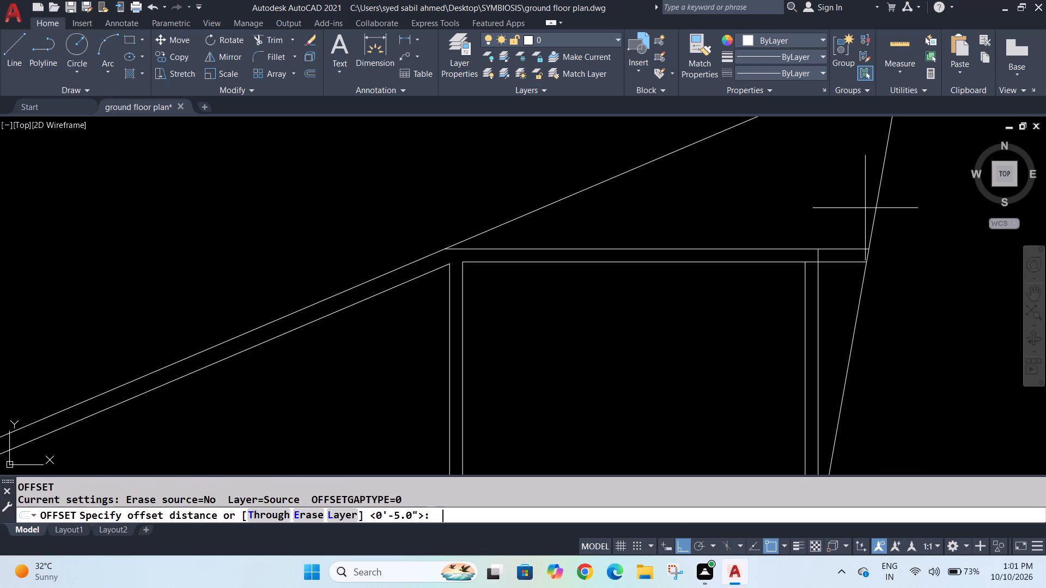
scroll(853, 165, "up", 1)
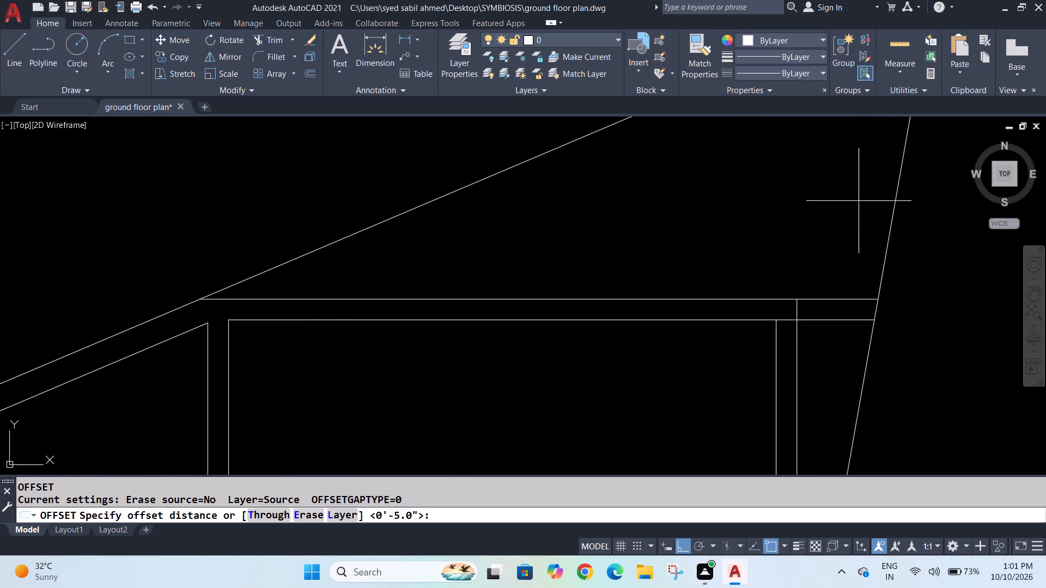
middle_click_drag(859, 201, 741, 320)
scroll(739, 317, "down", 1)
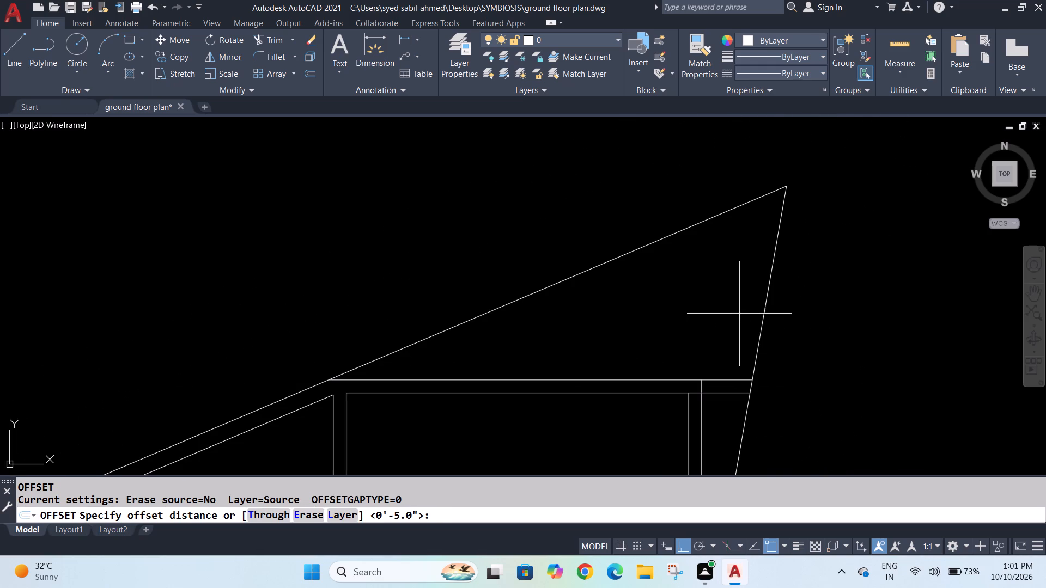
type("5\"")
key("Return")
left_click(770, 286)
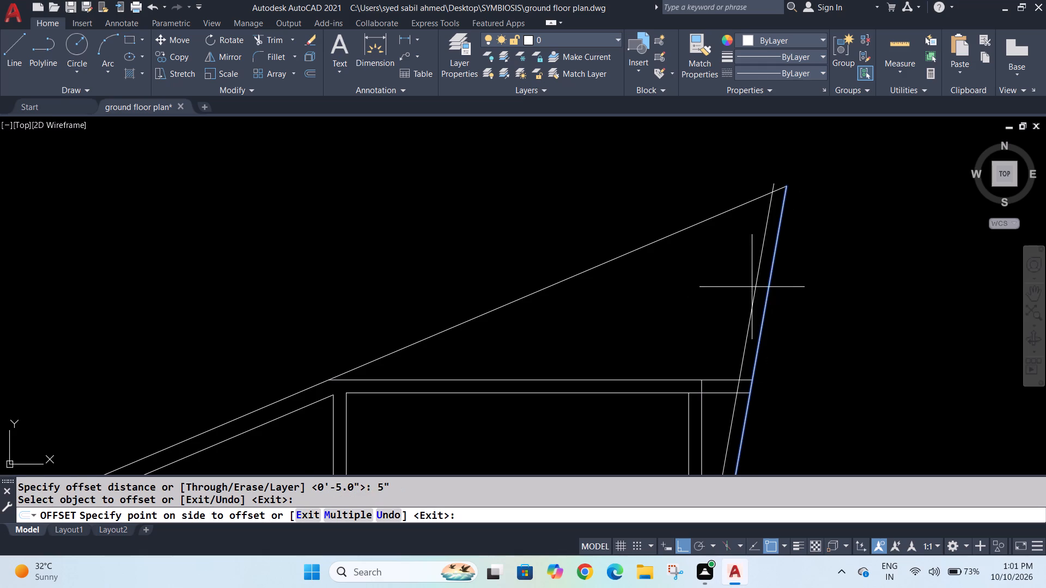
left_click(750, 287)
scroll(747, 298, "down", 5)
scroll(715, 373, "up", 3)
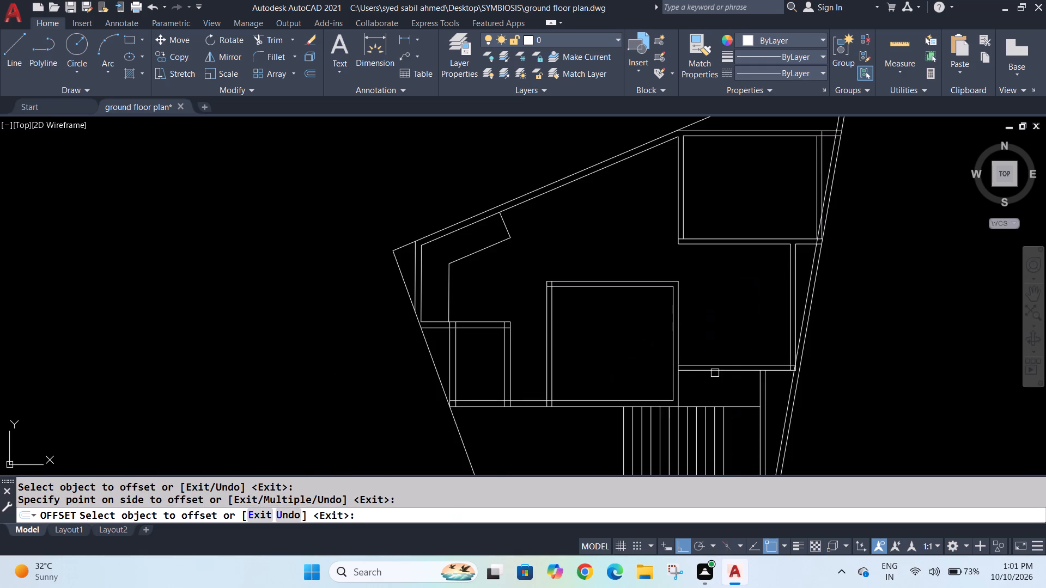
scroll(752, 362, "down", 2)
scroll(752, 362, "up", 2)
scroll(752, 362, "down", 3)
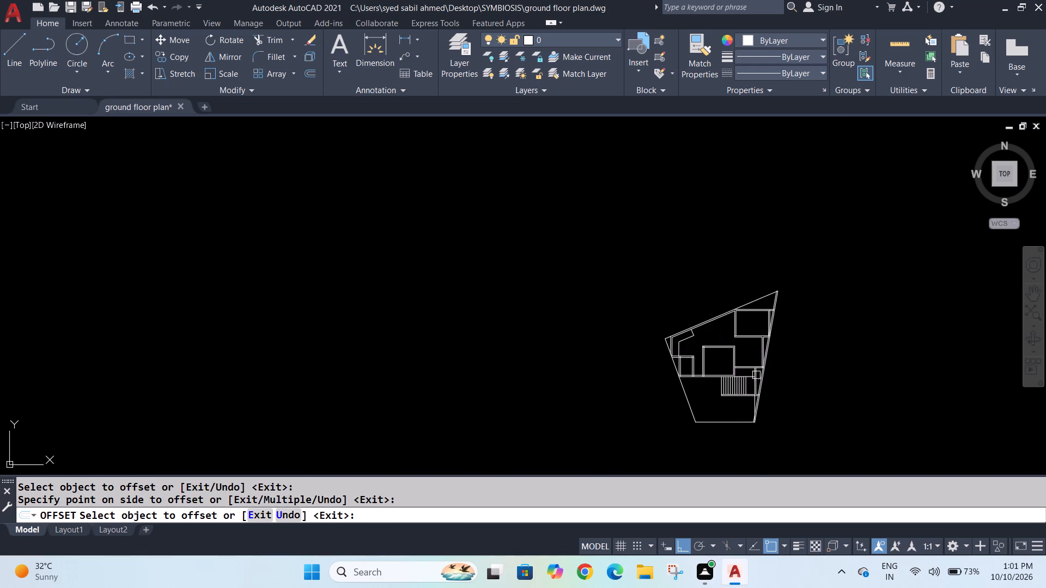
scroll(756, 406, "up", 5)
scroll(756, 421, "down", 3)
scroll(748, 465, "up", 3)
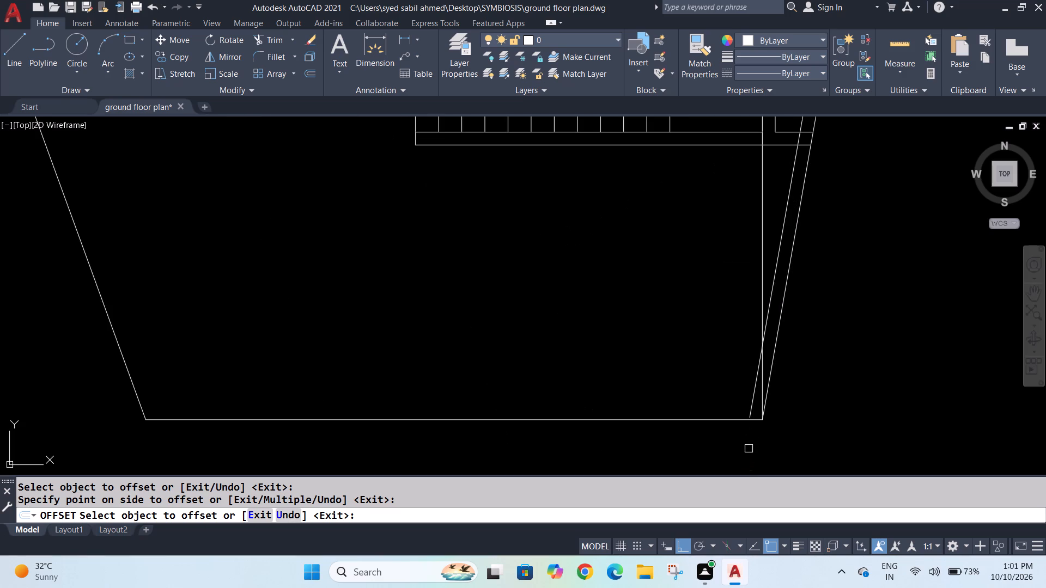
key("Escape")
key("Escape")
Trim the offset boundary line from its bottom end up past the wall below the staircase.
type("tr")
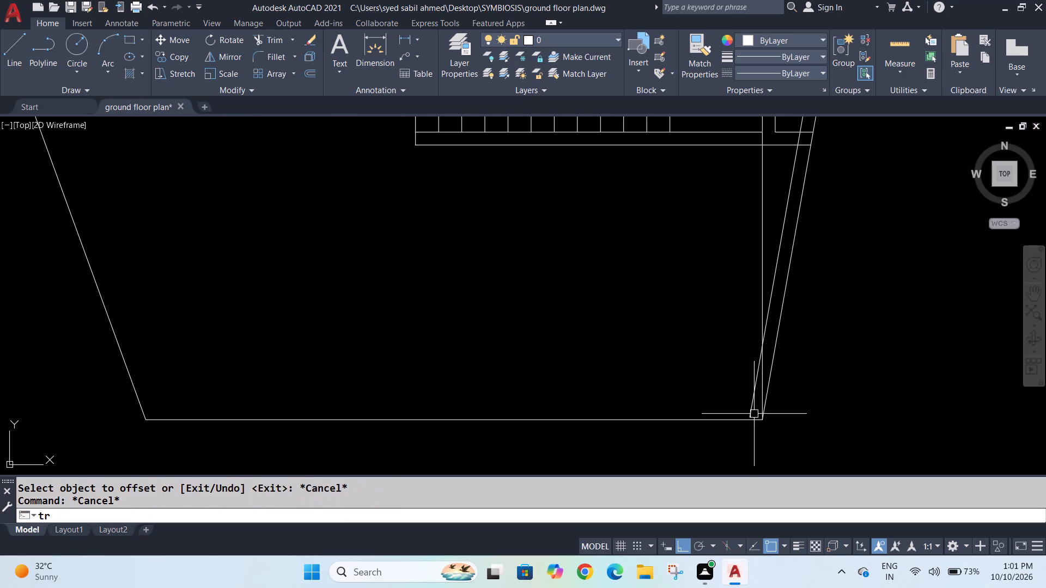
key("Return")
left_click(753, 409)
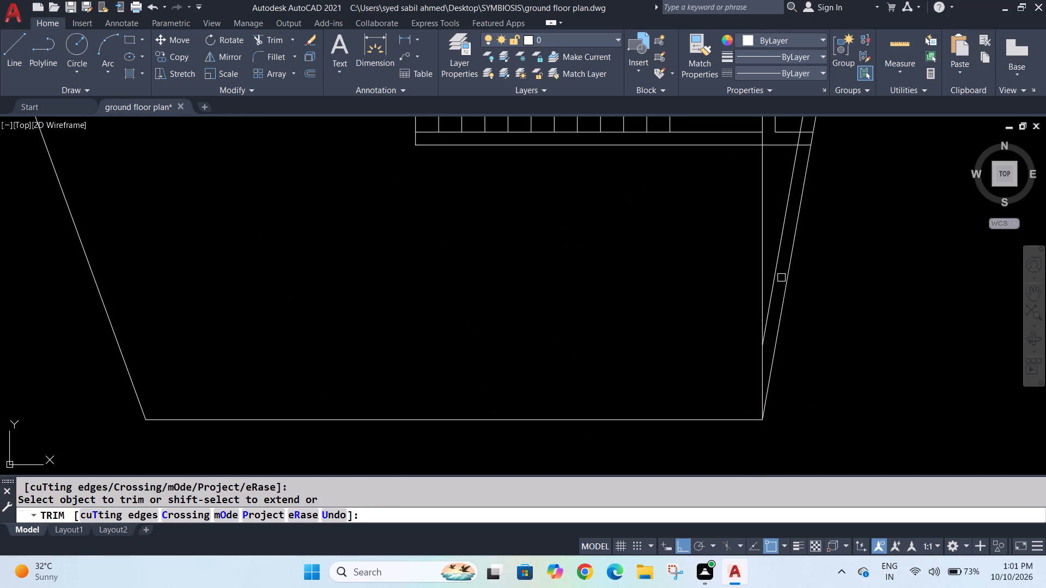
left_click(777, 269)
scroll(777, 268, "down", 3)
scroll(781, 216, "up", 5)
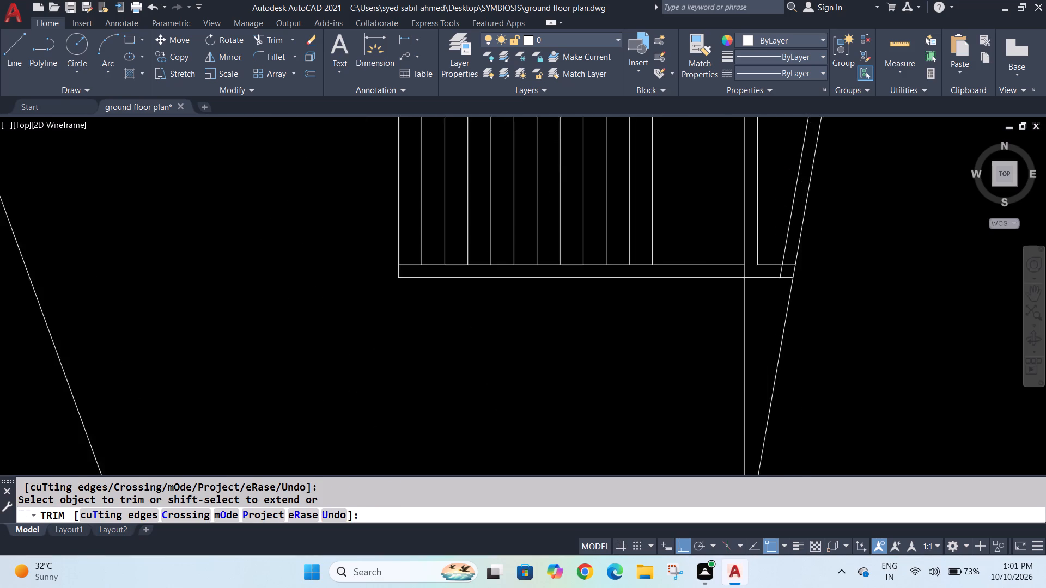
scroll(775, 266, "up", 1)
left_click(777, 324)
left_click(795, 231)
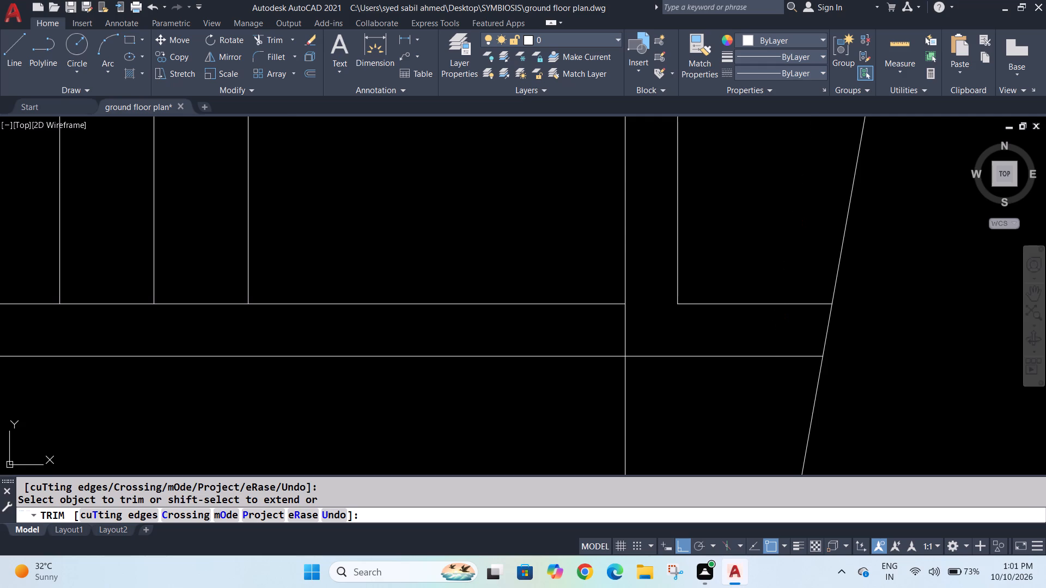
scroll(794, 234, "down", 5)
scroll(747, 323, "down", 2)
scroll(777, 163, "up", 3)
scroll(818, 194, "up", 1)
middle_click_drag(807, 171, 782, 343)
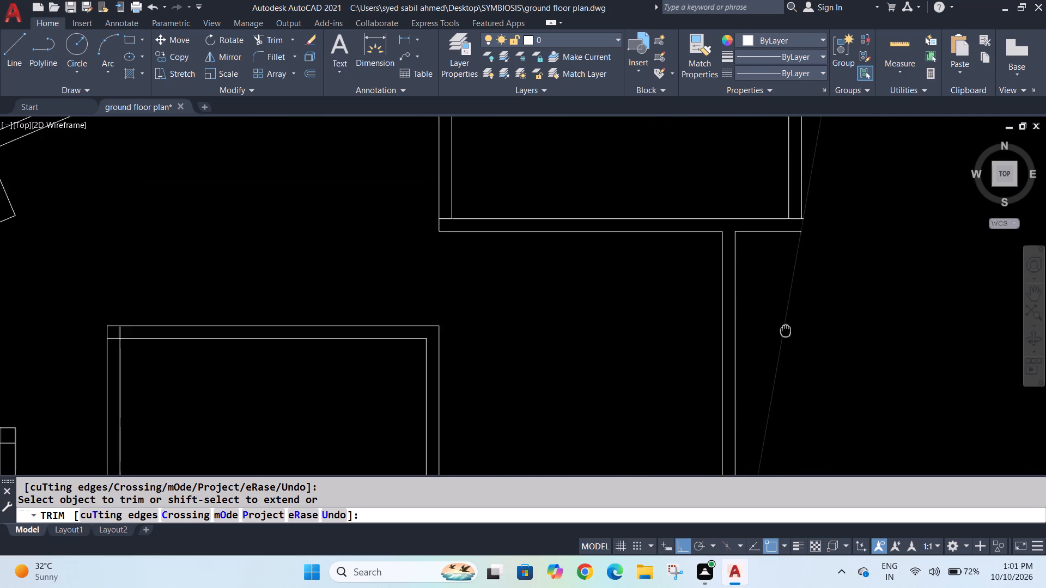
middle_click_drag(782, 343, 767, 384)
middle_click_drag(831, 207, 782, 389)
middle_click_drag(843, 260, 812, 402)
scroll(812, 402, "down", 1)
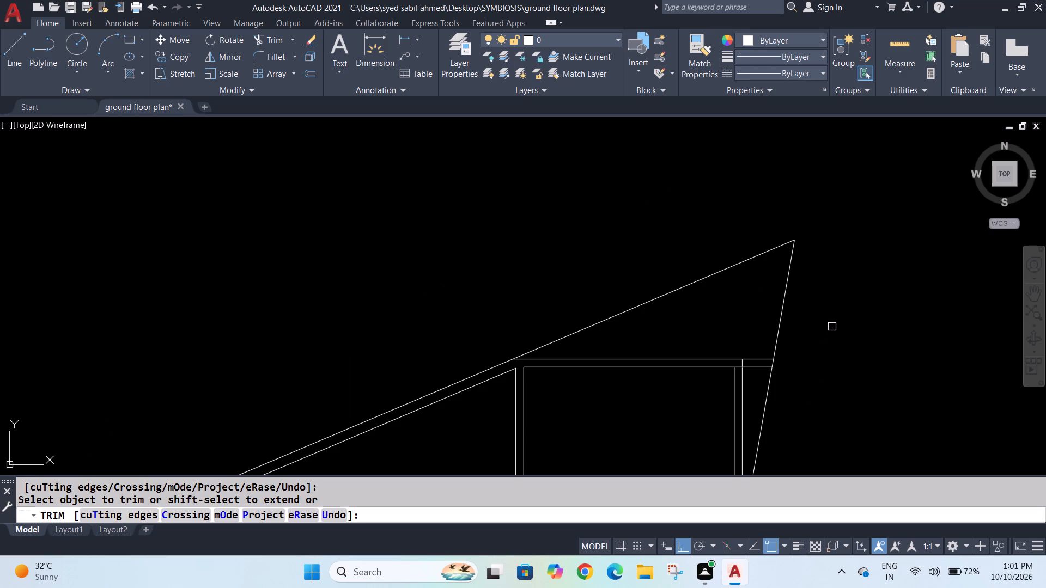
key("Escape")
Examine the slanted right boundary beside the upper-right room, up to its junction with the room's top wall.
scroll(831, 314, "down", 4)
scroll(844, 363, "up", 4)
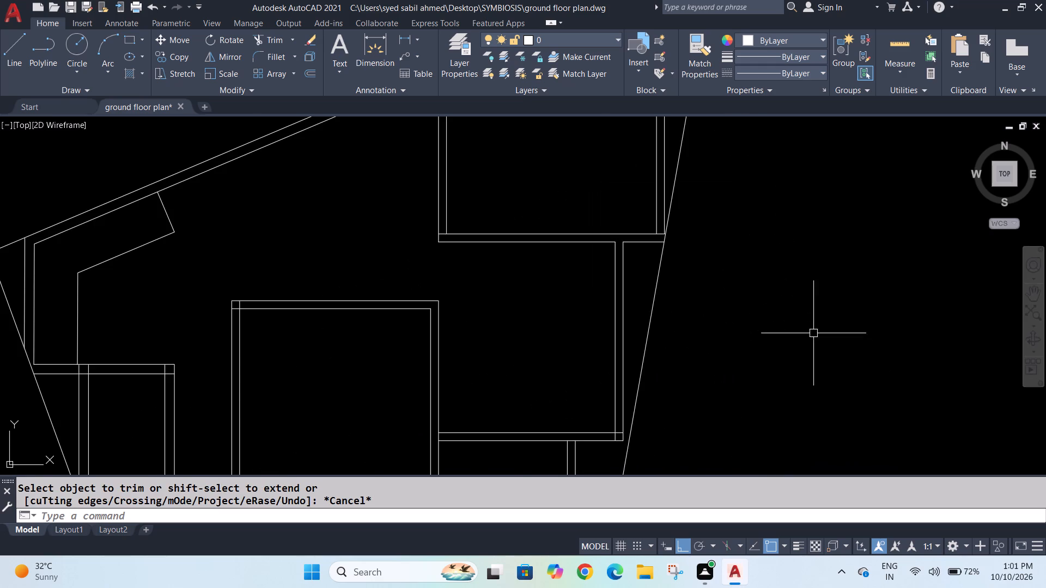
scroll(771, 256, "up", 2)
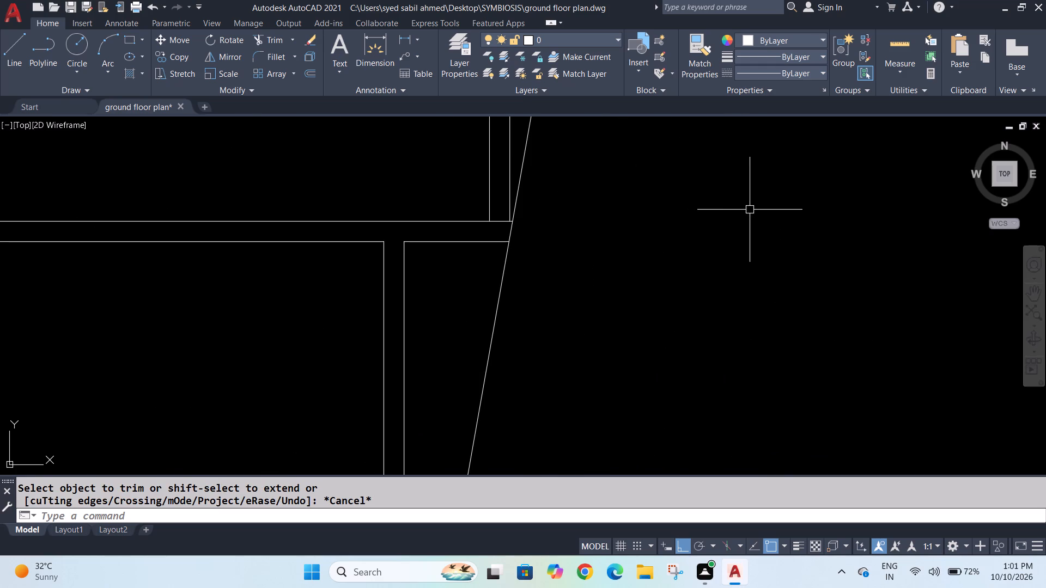
middle_click_drag(755, 189, 788, 396)
middle_click(788, 396)
middle_click_drag(720, 184, 705, 394)
scroll(710, 330, "down", 1)
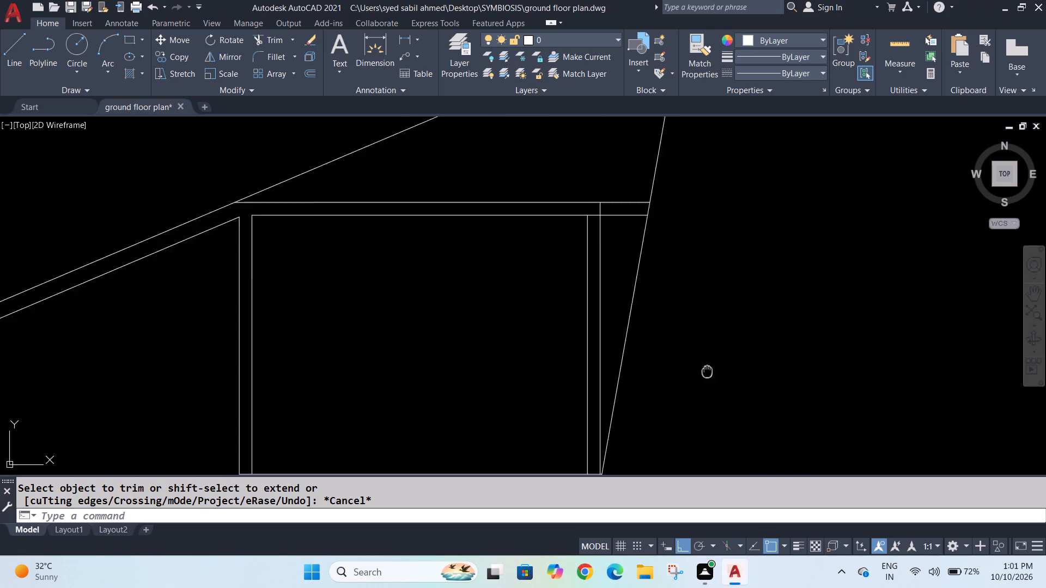
middle_click_drag(705, 394, 703, 425)
scroll(648, 290, "up", 4)
scroll(614, 357, "up", 3)
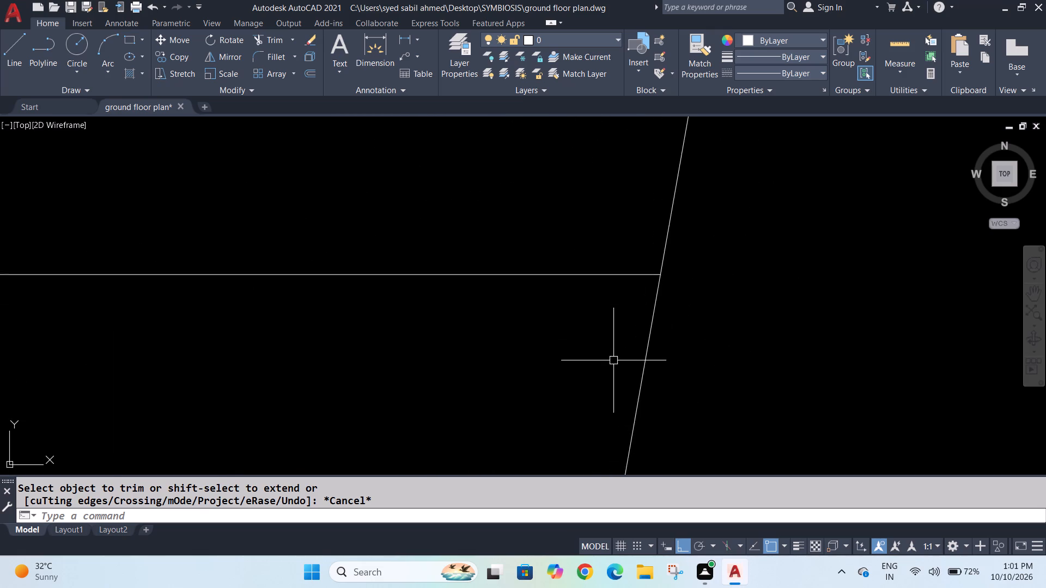
scroll(613, 361, "down", 6)
middle_click_drag(596, 262, 596, 273)
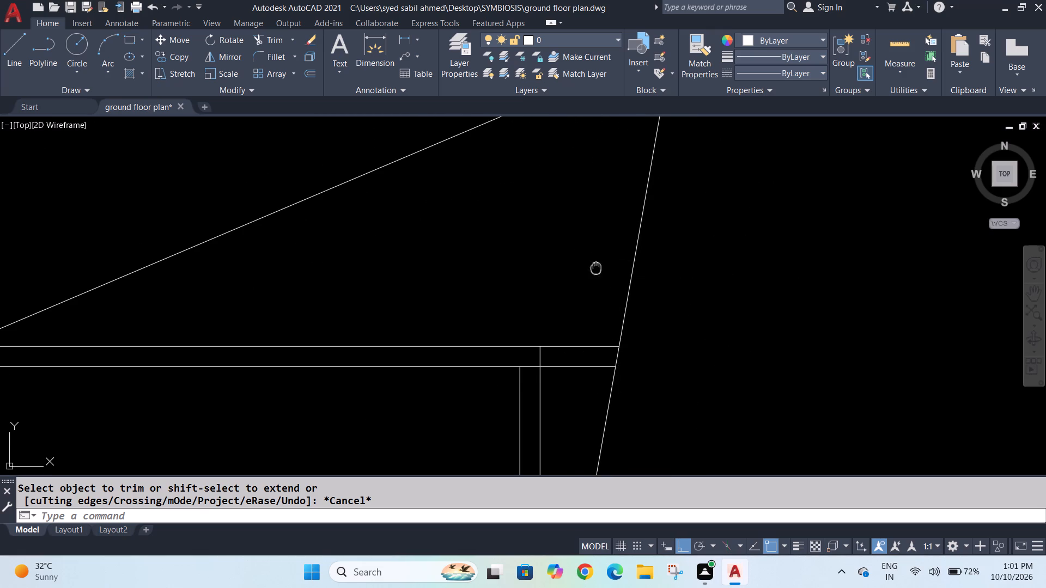
middle_click_drag(596, 273, 576, 314)
left_click(619, 277)
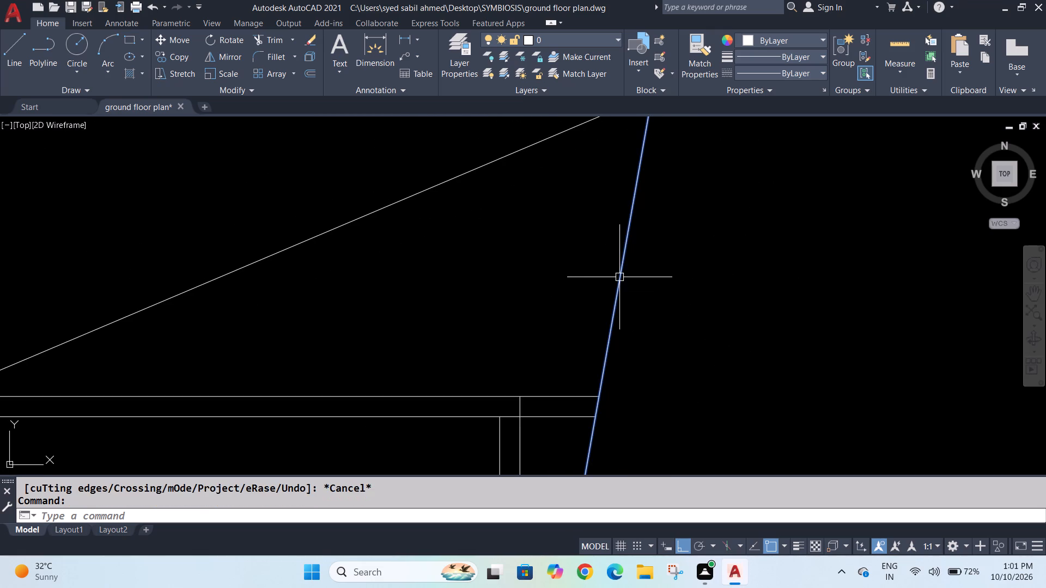
key("Escape")
key("Escape")
Offset the slanted right boundary line 5" inward, starting from its stretch above the upper-right room.
key("o")
key("Return")
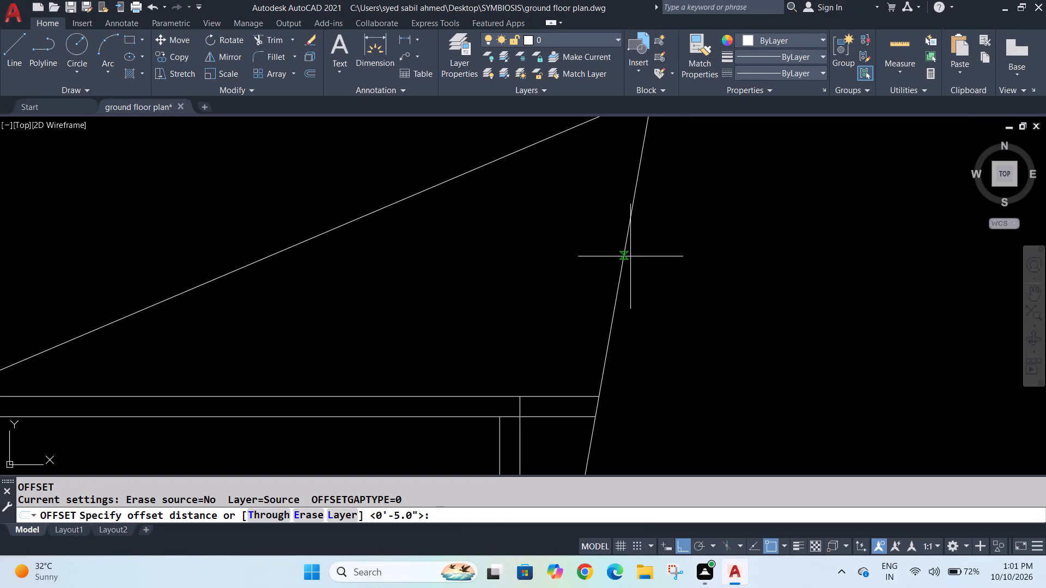
key("5")
key("shift+quotedbl")
key("Return")
left_click(626, 226)
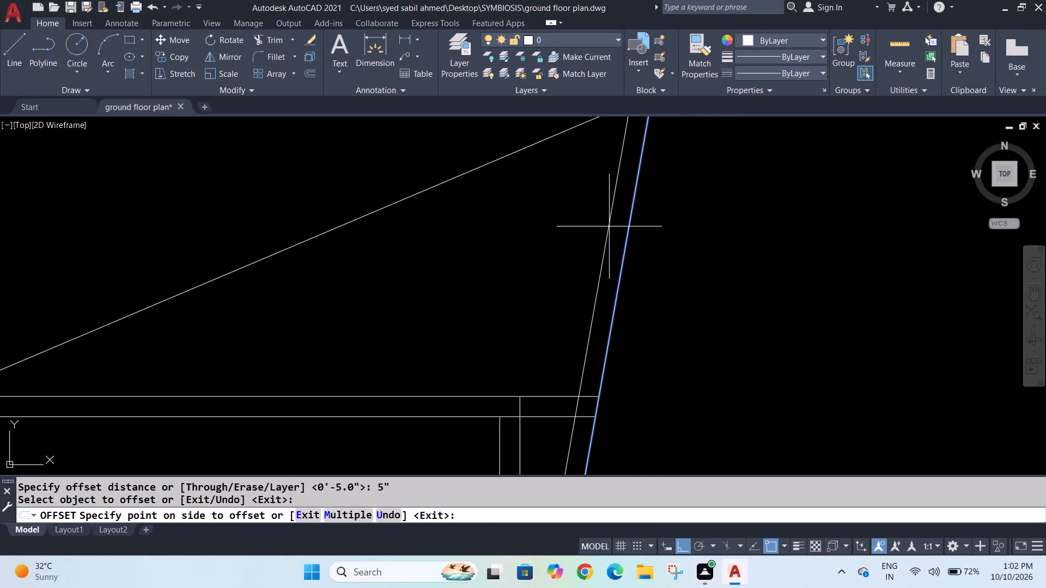
left_click(609, 226)
key("Escape")
key("Escape")
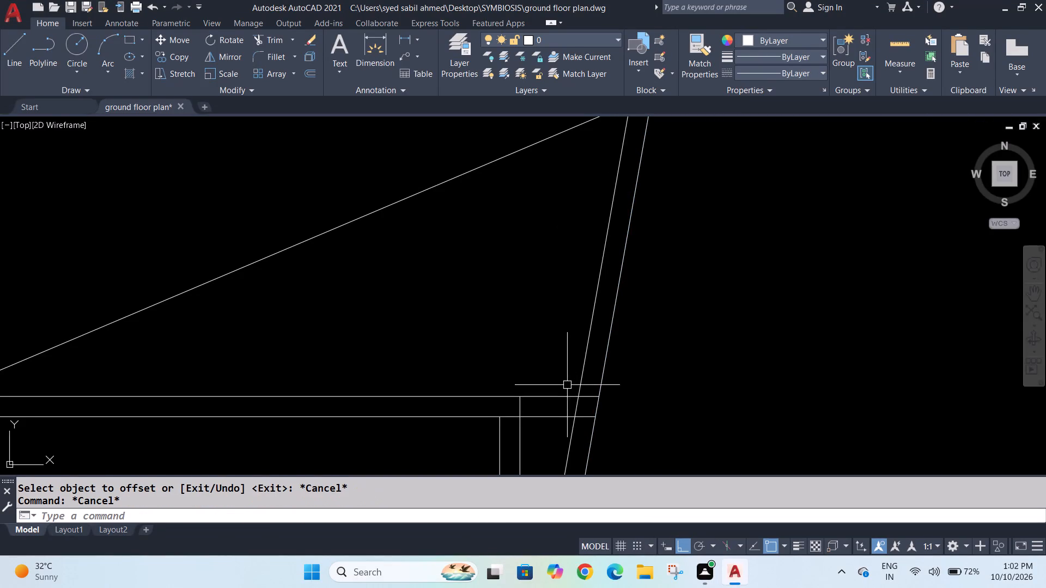
Trim the new inner boundary line within the room's top wall and from there down to its bottom wall.
type("tr")
key("Return")
left_click(576, 408)
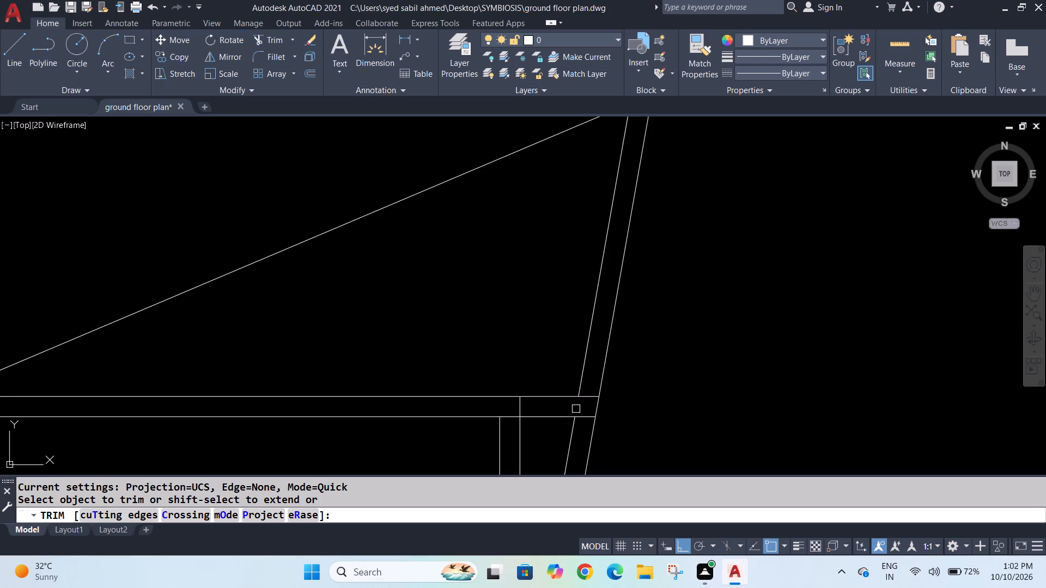
left_click(570, 438)
scroll(571, 423, "down", 6)
scroll(538, 527, "down", 2)
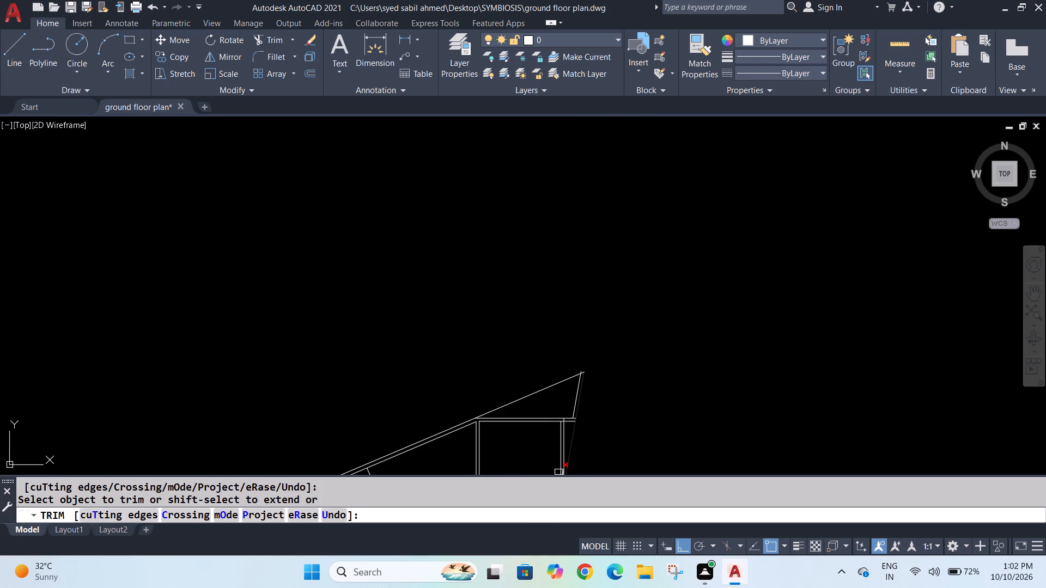
scroll(557, 496, "down", 1)
scroll(632, 378, "down", 4)
scroll(570, 495, "up", 8)
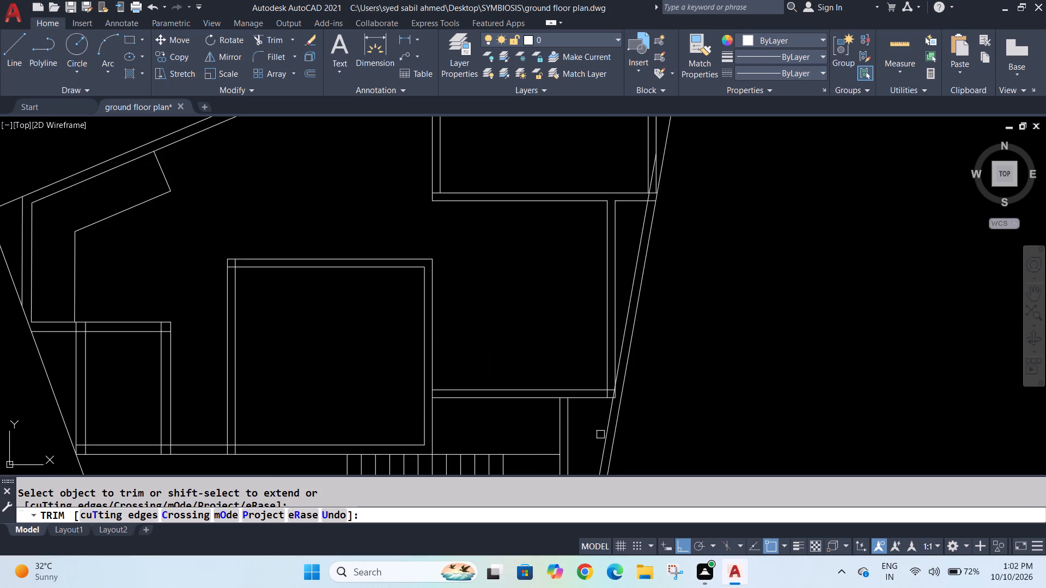
scroll(664, 175, "up", 1)
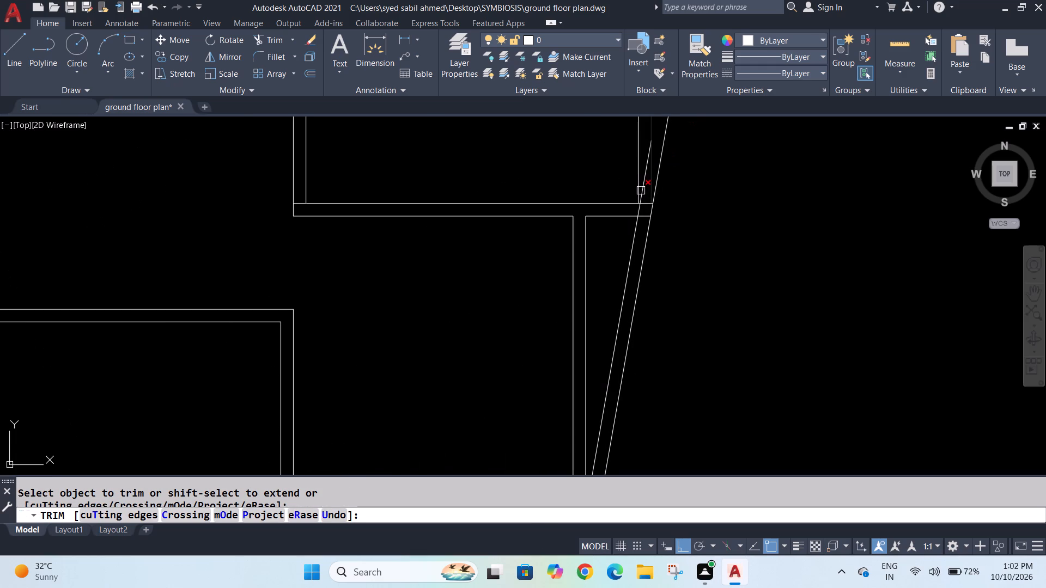
left_click(646, 178)
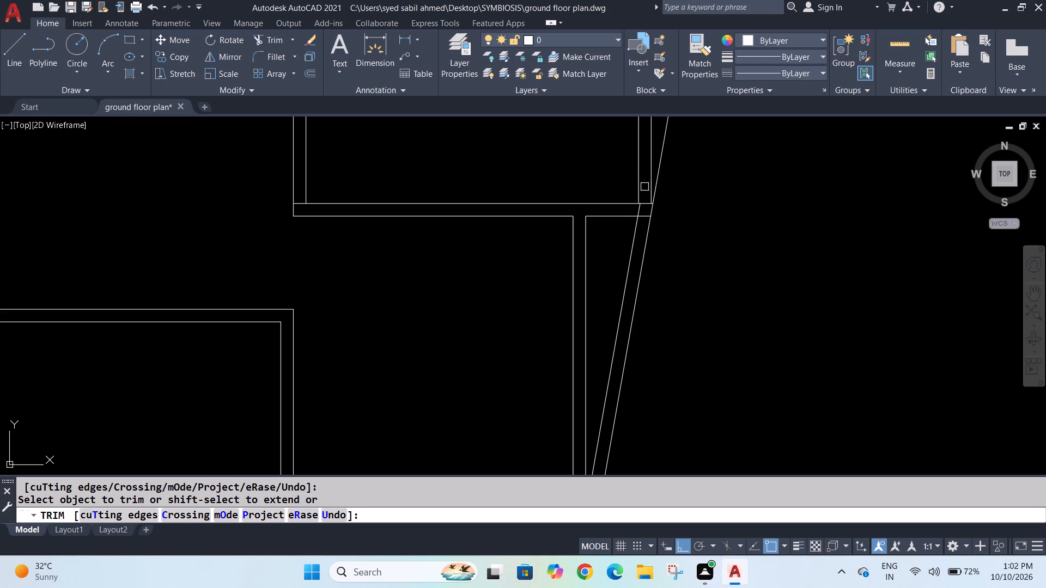
Trim the inner boundary line from within the upper-right room's bottom wall down through the bottom wall corner of the room beneath it.
scroll(635, 213, "up", 4)
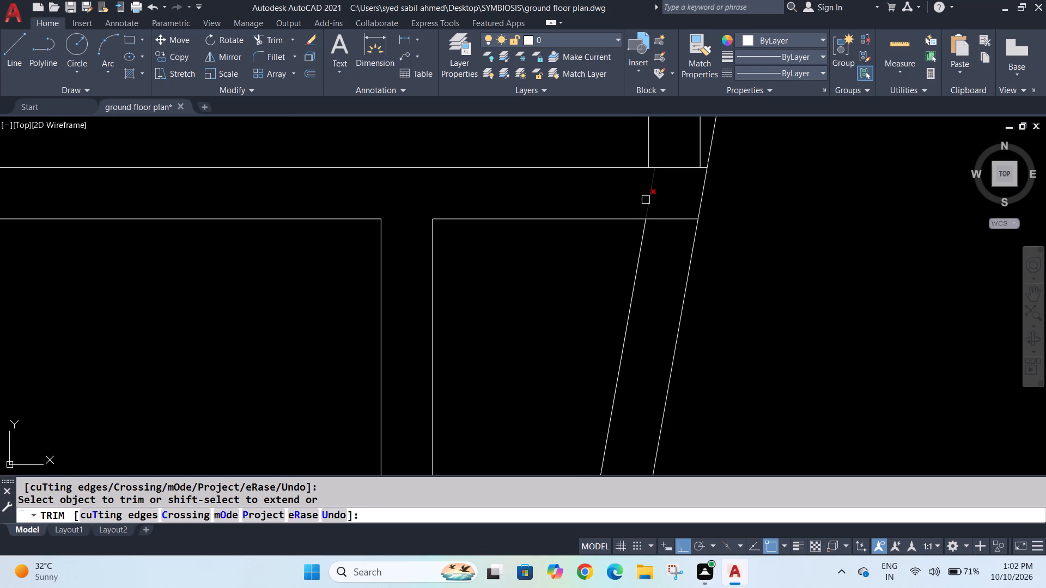
left_click(646, 200)
left_click(639, 268)
scroll(638, 269, "down", 6)
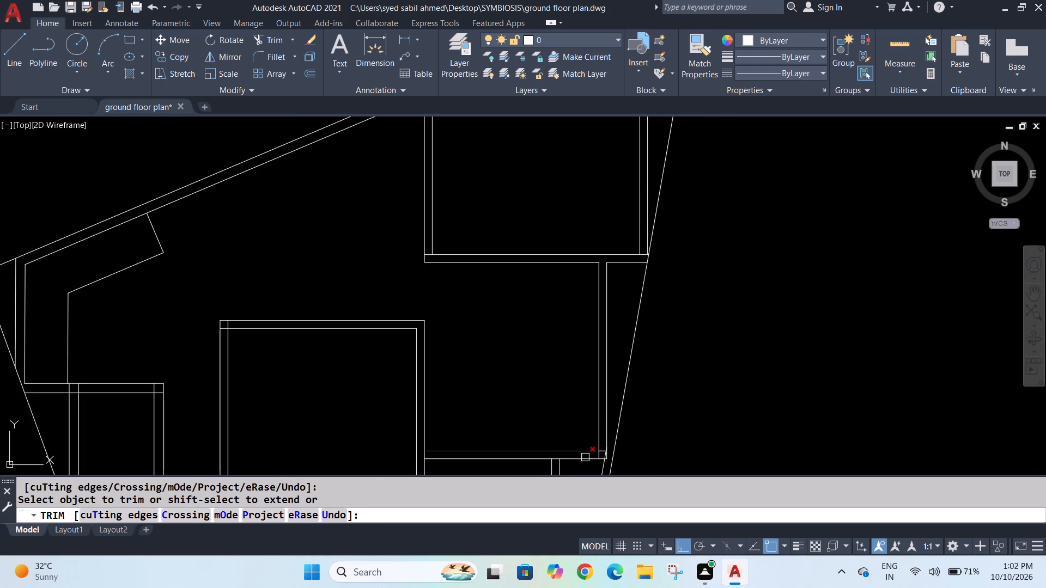
scroll(588, 458, "down", 5)
scroll(589, 461, "up", 6)
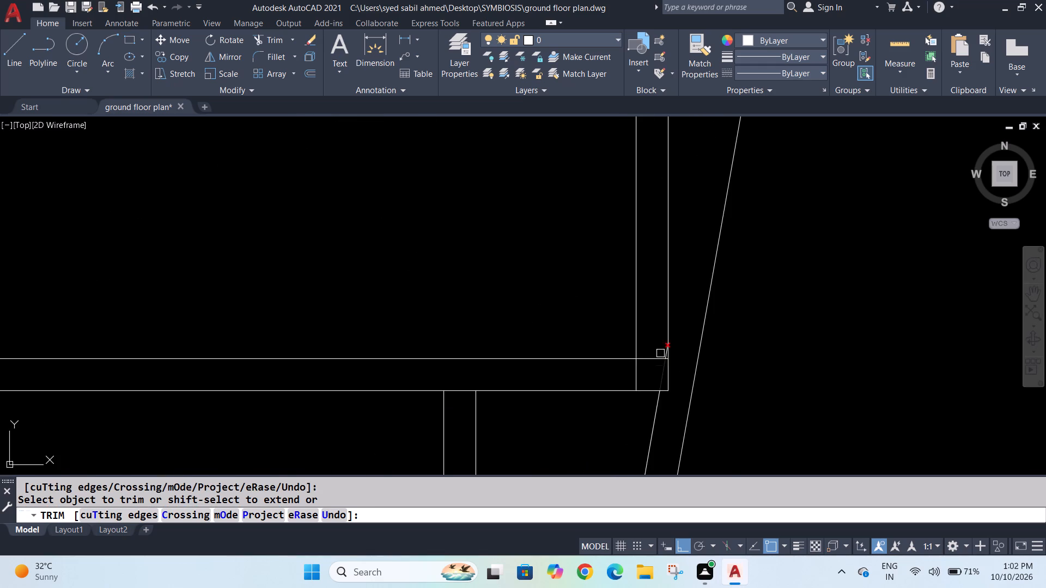
scroll(662, 353, "up", 5)
left_click(670, 356)
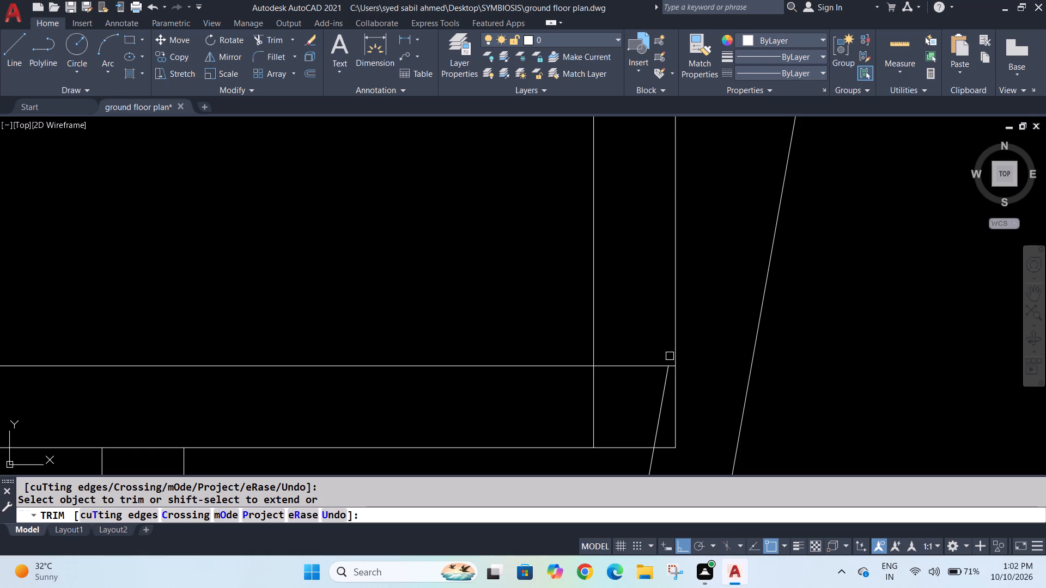
left_click(663, 391)
Trim the stretch of the inner boundary line beside the staircase, down to the wall below it.
scroll(662, 392, "down", 10)
scroll(639, 488, "up", 1)
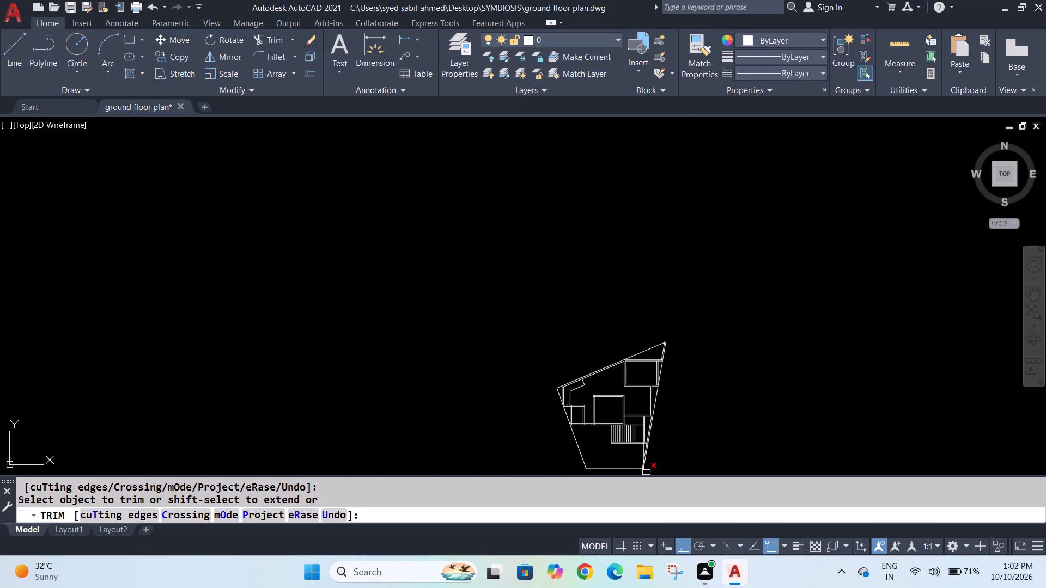
scroll(639, 488, "up", 9)
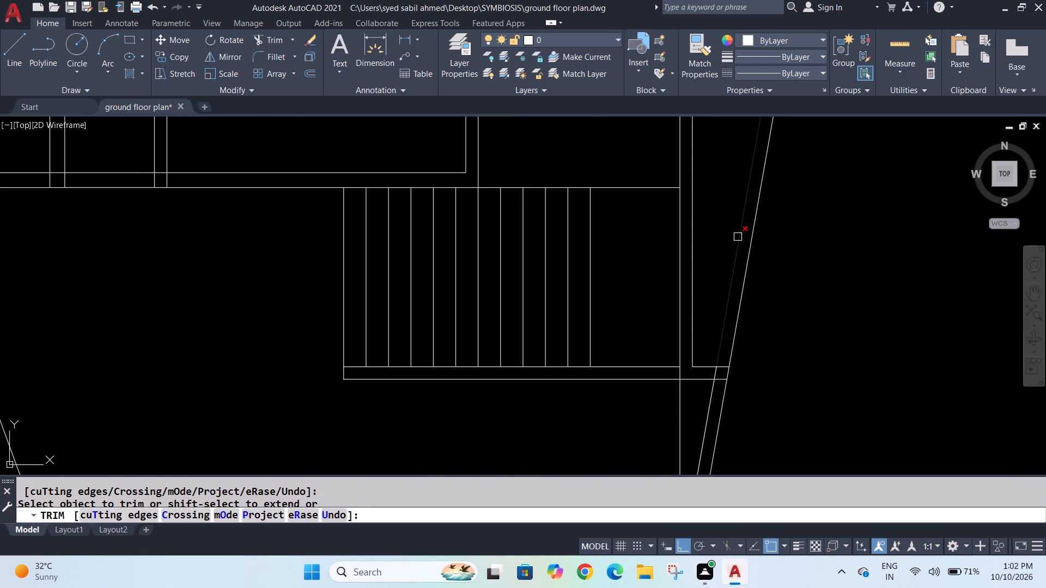
left_click(738, 238)
Trim the inner boundary line within the wall below the staircase and from there down to the plan's bottom edge.
scroll(738, 238, "down", 6)
scroll(739, 209, "up", 3)
scroll(737, 260, "up", 4)
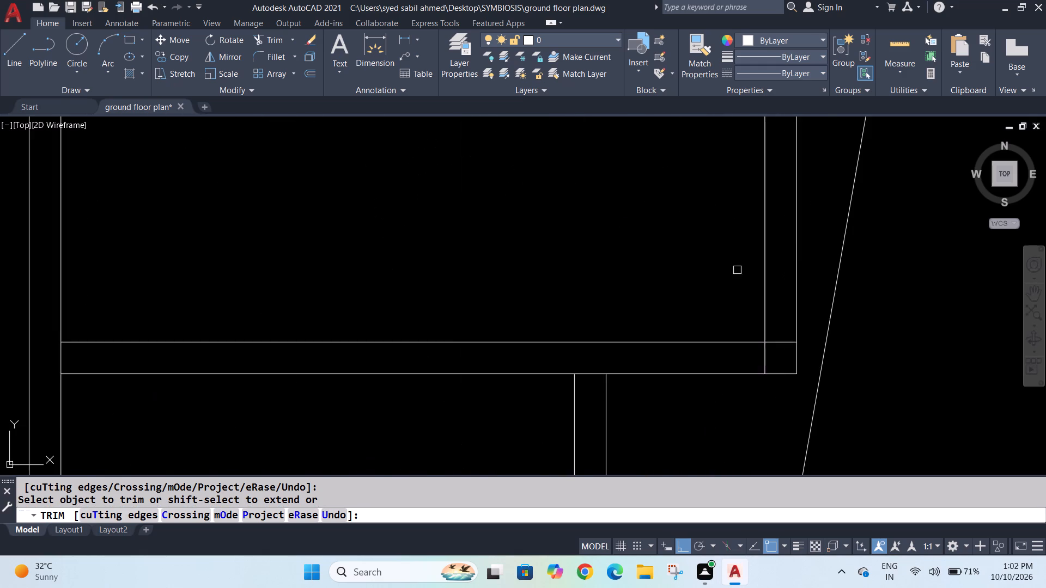
scroll(737, 275, "down", 10)
scroll(696, 441, "down", 3)
scroll(700, 454, "up", 6)
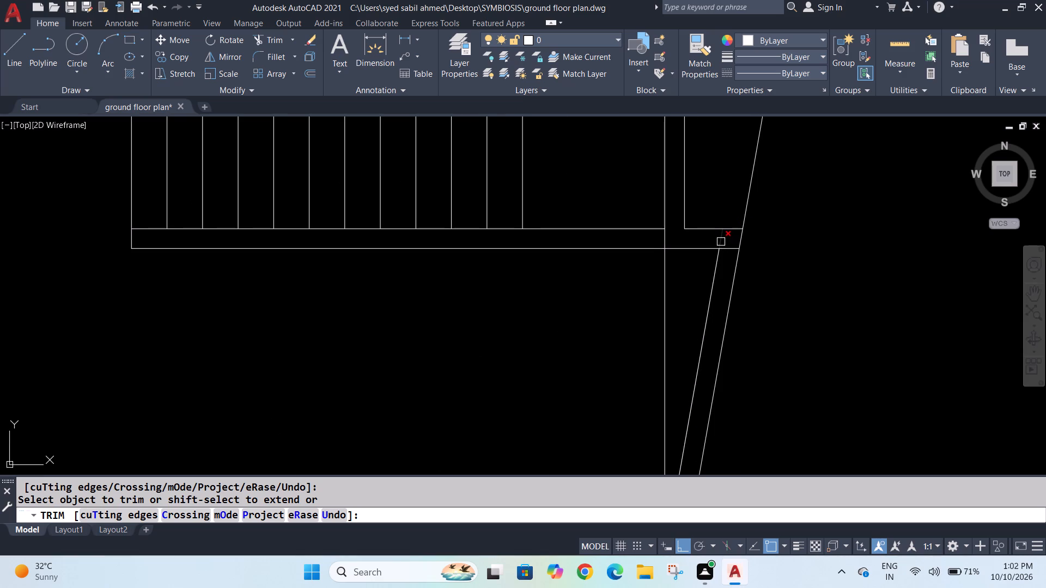
left_click(721, 242)
left_click(713, 288)
scroll(713, 291, "down", 6)
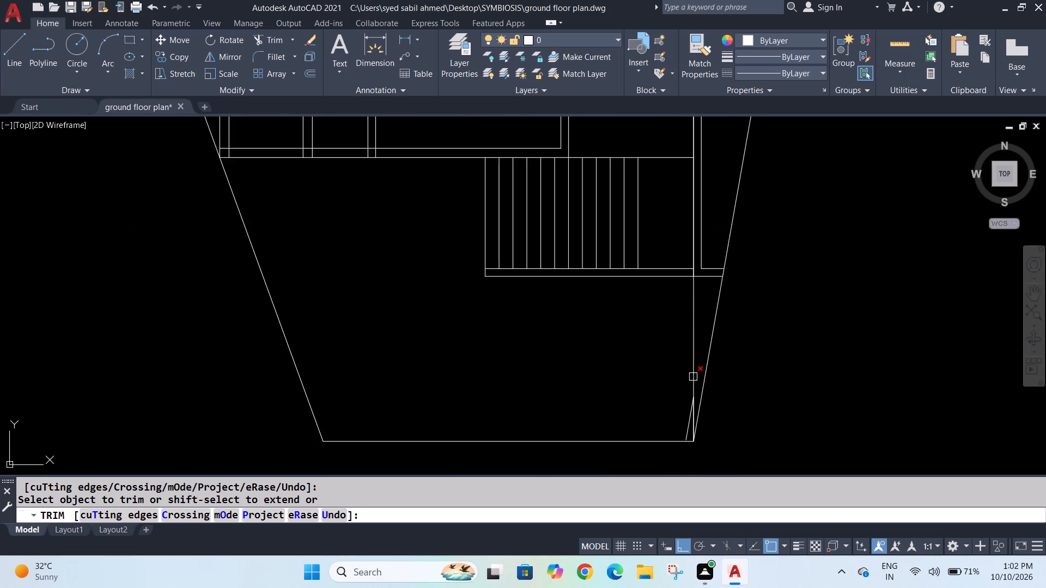
scroll(692, 402, "up", 6)
left_click(700, 437)
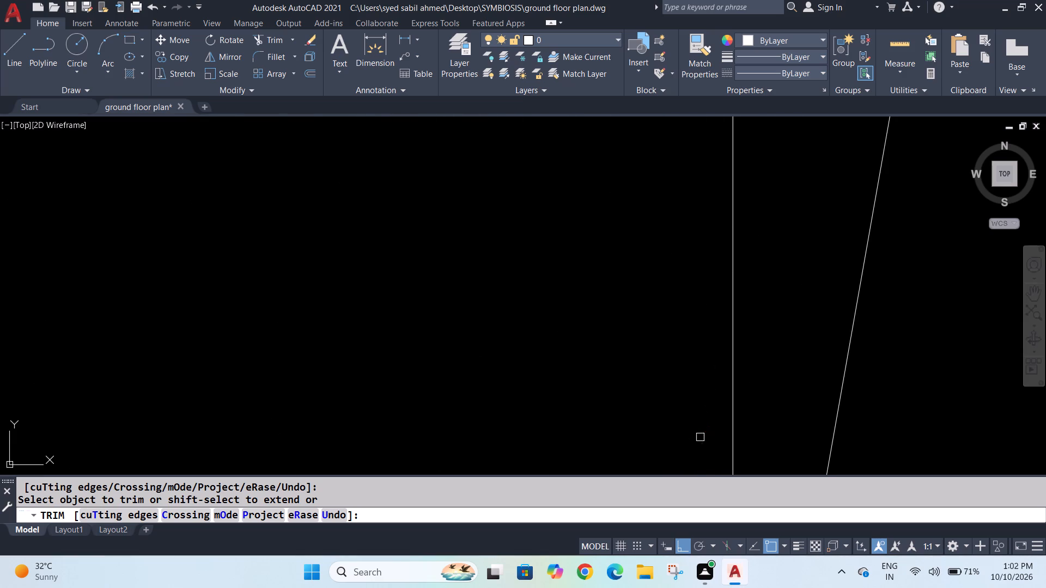
Trim the end of the inner boundary line that sticks out past the upper slanted boundary at the plan's top corner.
scroll(725, 352, "down", 6)
scroll(764, 248, "down", 13)
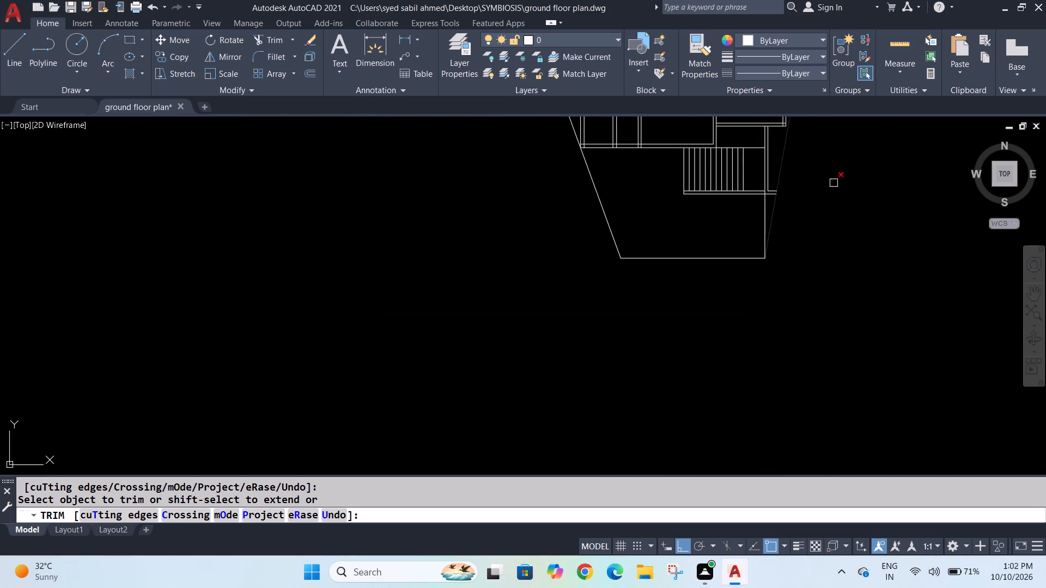
middle_click_drag(844, 171, 753, 379)
scroll(723, 133, "up", 6)
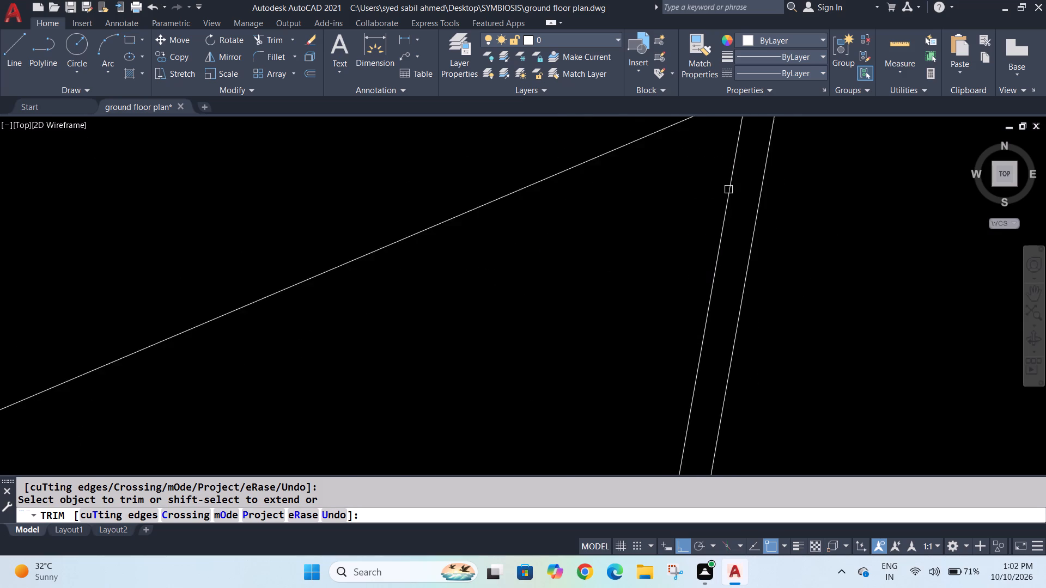
scroll(739, 162, "down", 1)
middle_click_drag(738, 224, 704, 355)
scroll(737, 237, "down", 1)
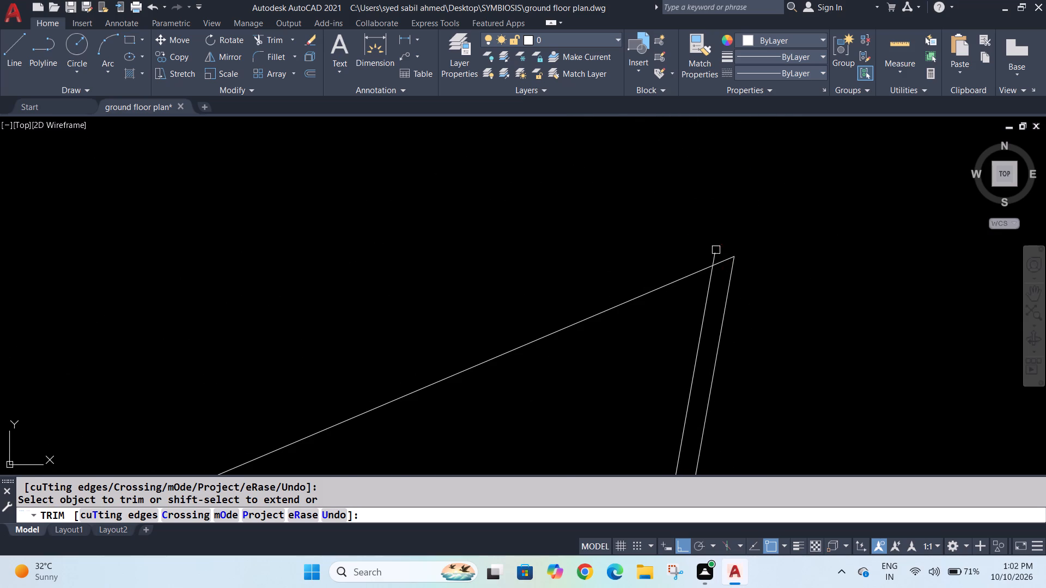
left_click(716, 250)
scroll(712, 246, "down", 4)
scroll(762, 270, "up", 1)
key("Escape")
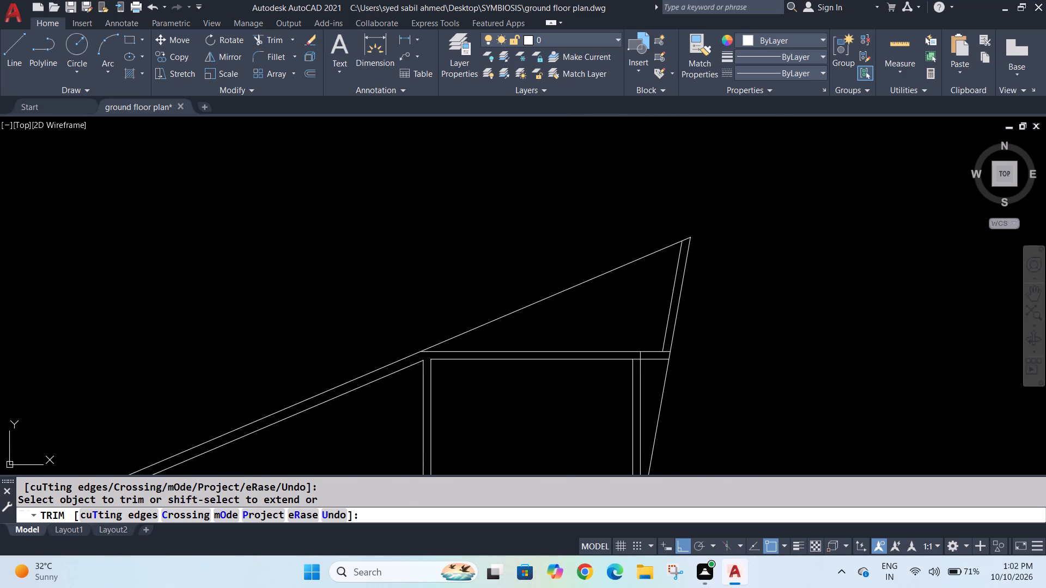
key("Escape")
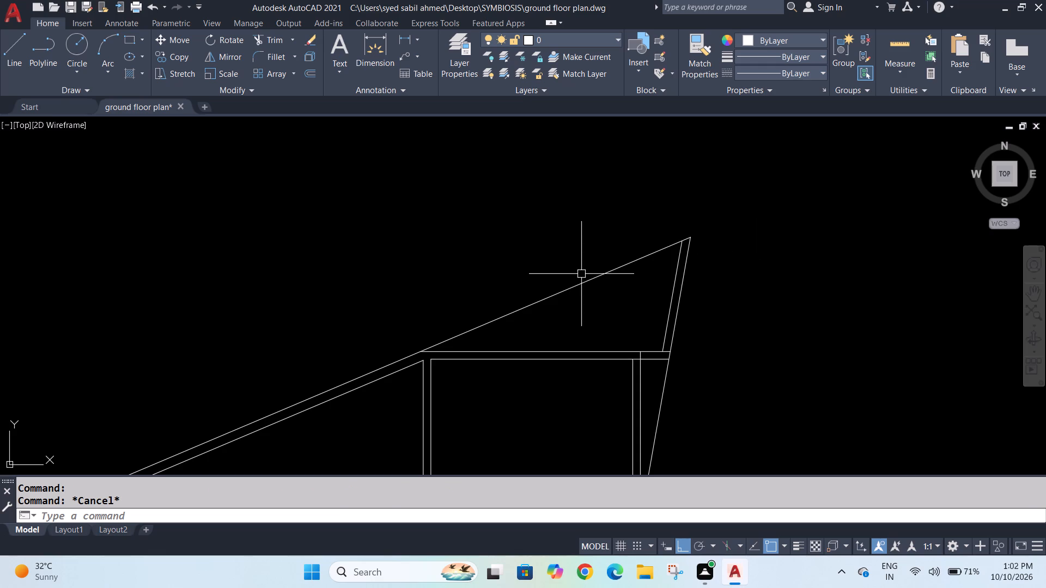
key("Escape")
key("Escape")
Trim the upper-right room's upper top-wall line between the inner and outer slanted boundary lines.
type("tr")
key("Return")
scroll(659, 352, "up", 4)
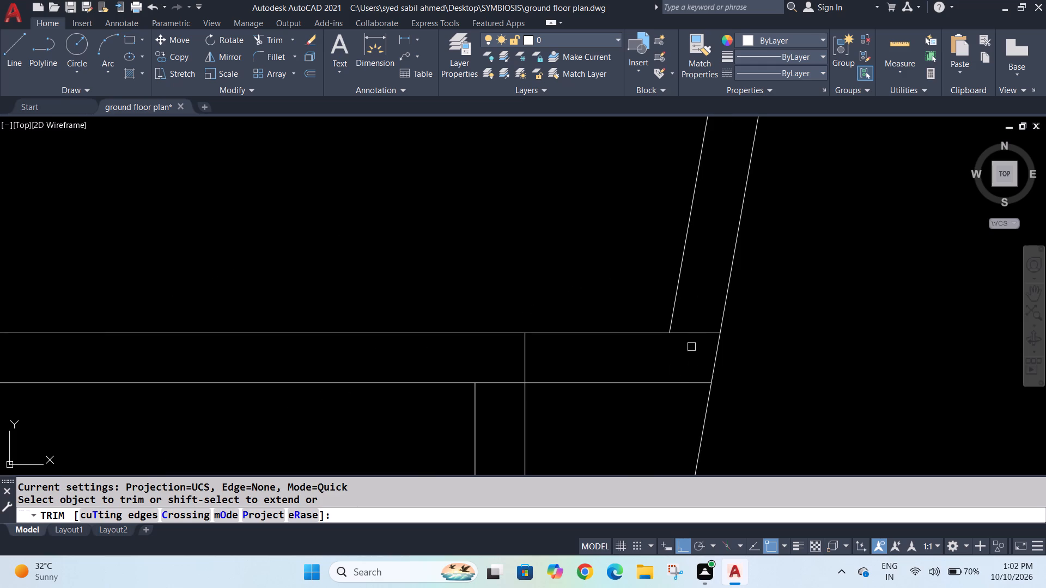
left_click(695, 334)
scroll(678, 354, "down", 3)
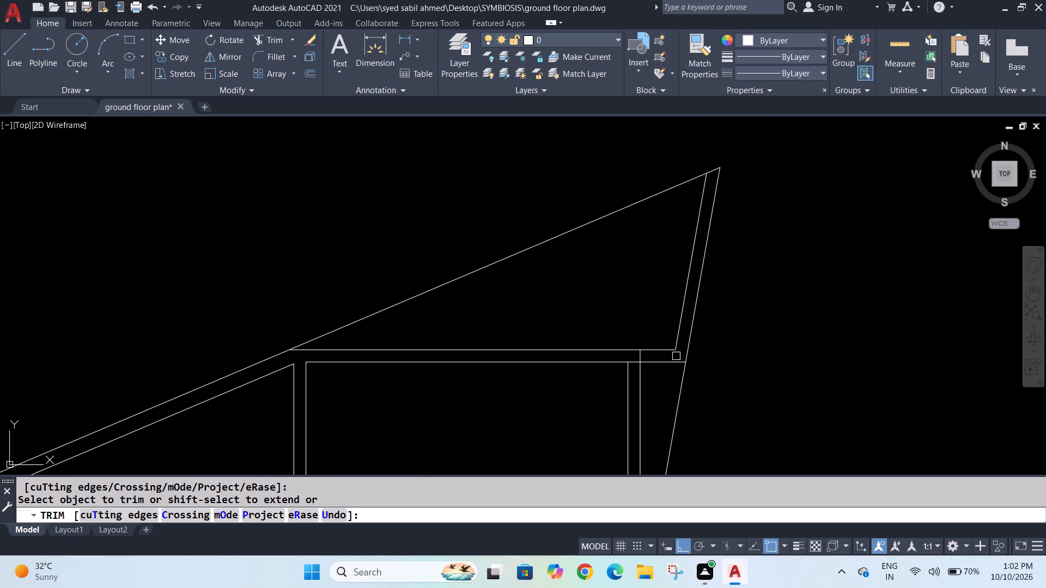
Trim the crossing lines where the upper-right room's right wall meets its top wall, leaving an open T-junction.
scroll(629, 361, "up", 3)
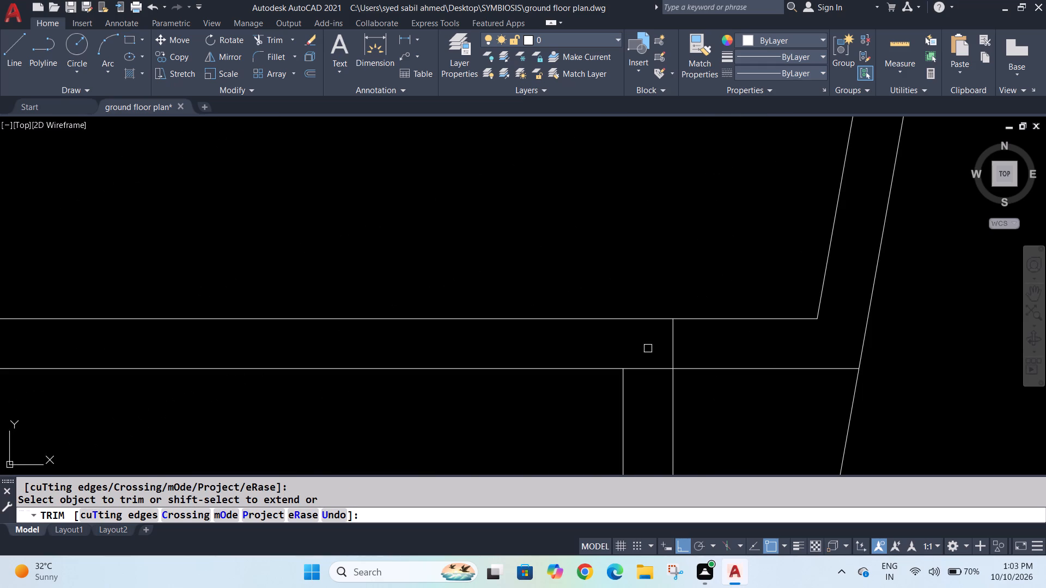
left_click(672, 342)
left_click(642, 367)
scroll(641, 367, "down", 4)
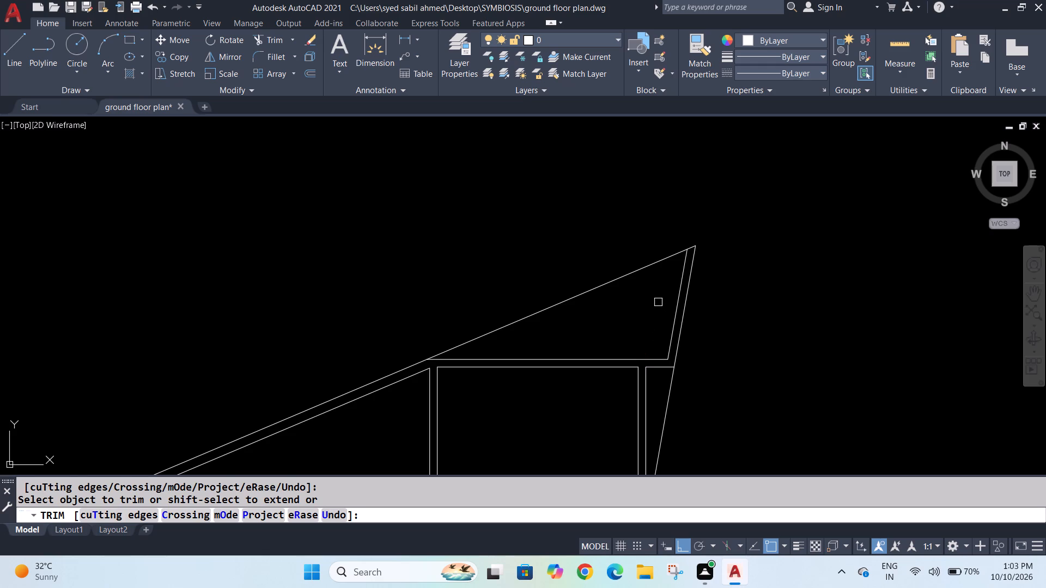
key("Escape")
key("Escape")
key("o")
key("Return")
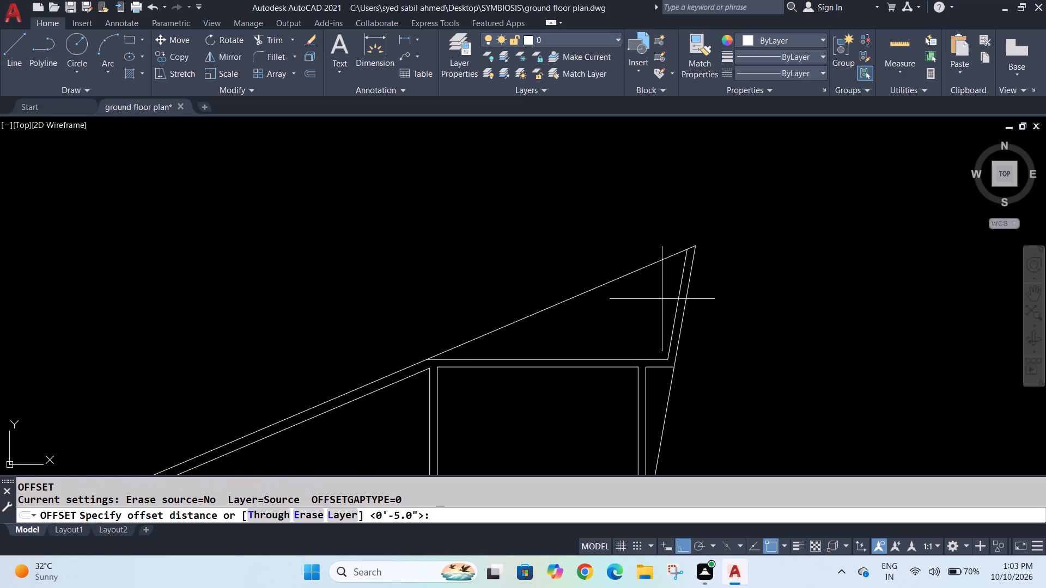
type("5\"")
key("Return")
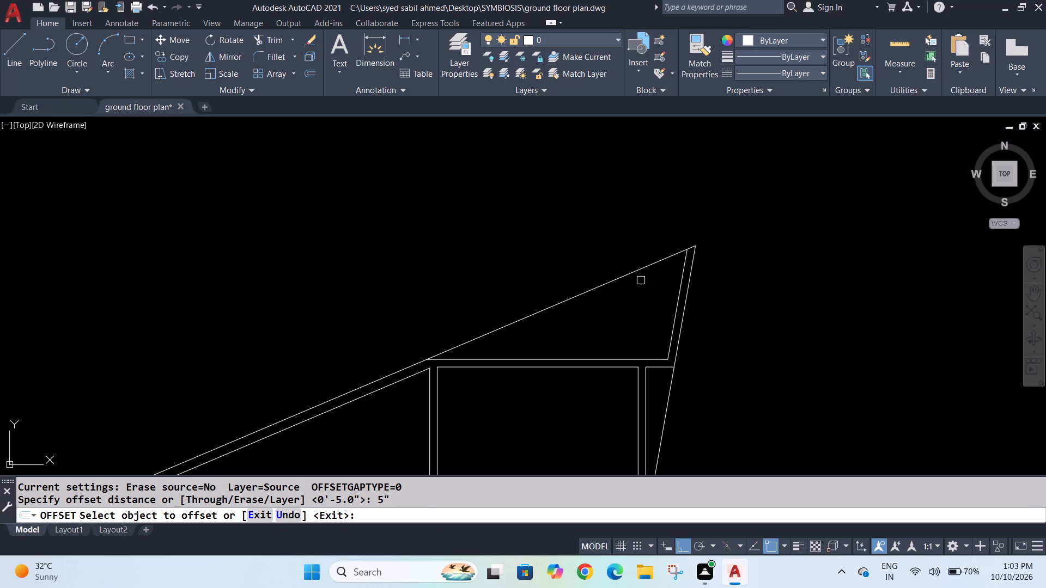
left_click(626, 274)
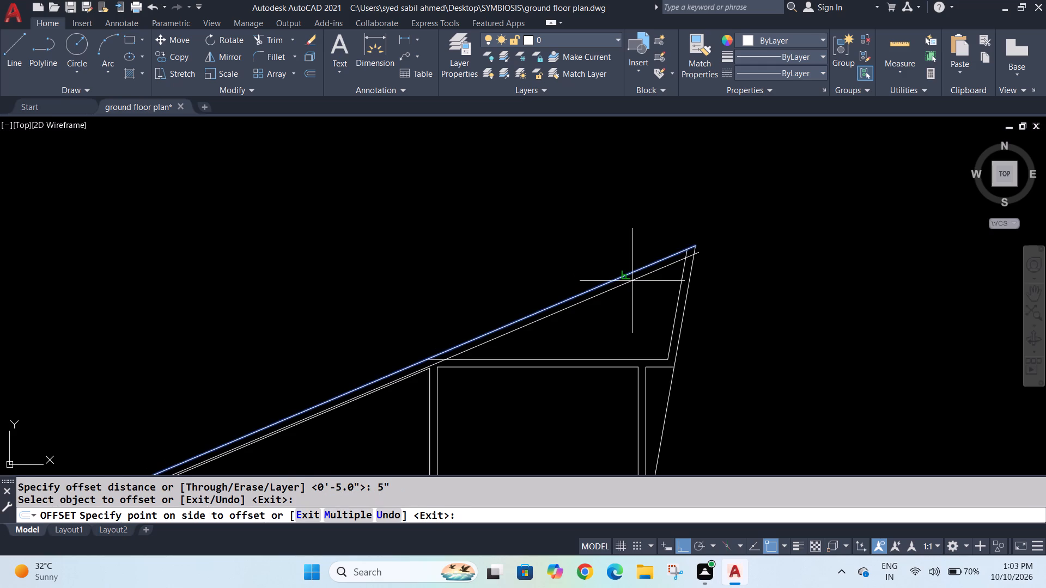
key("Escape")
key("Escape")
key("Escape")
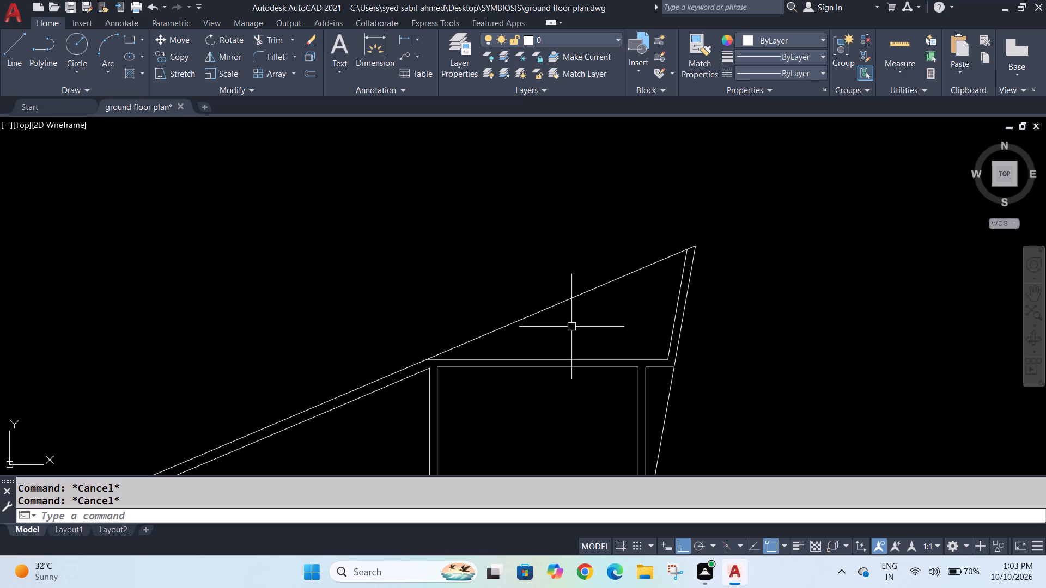
Examine the wall layout across the plan, from the staircase and central rooms to the upper-left boundary corner.
scroll(588, 365, "down", 5)
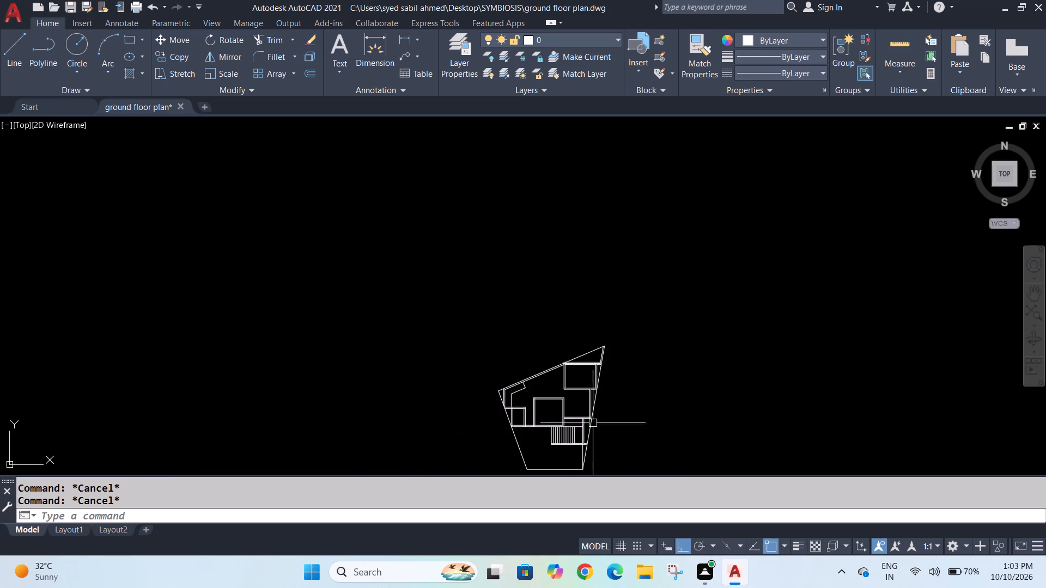
scroll(580, 432, "up", 5)
scroll(546, 331, "down", 1)
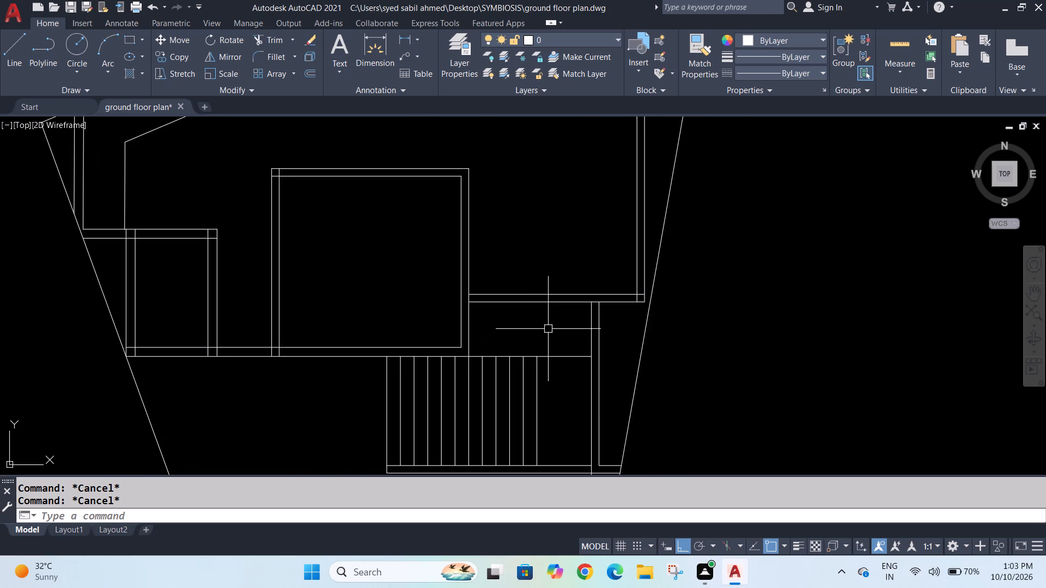
scroll(548, 329, "down", 1)
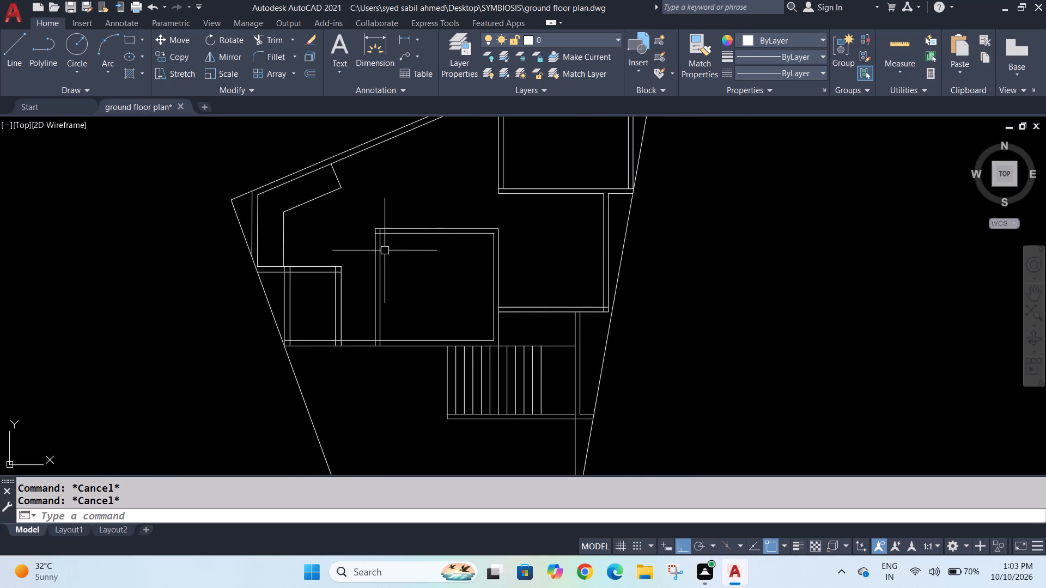
scroll(424, 182, "up", 3)
scroll(340, 211, "down", 5)
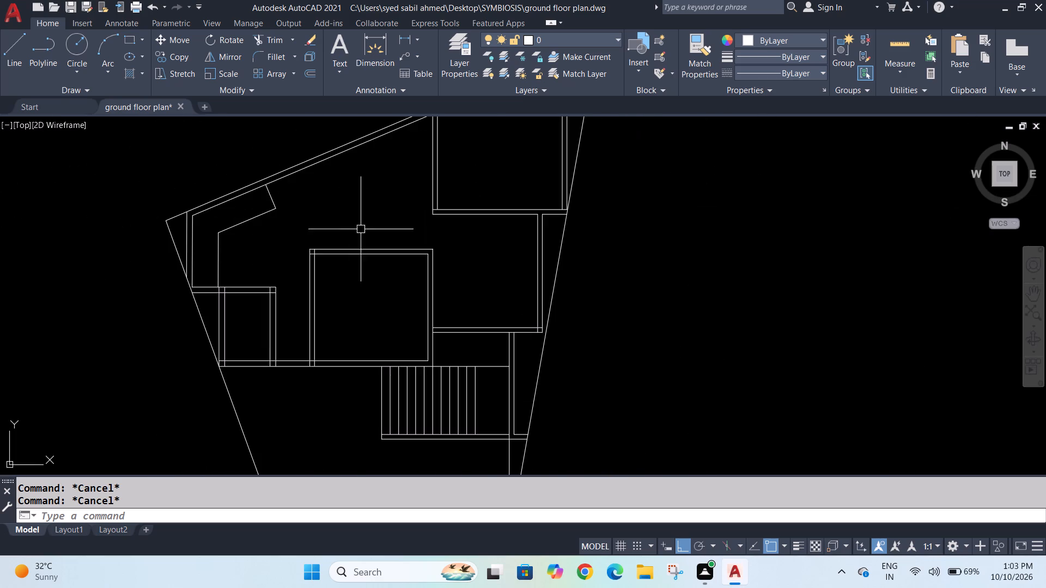
scroll(208, 220, "up", 6)
middle_click_drag(180, 213, 184, 219)
scroll(180, 213, "down", 7)
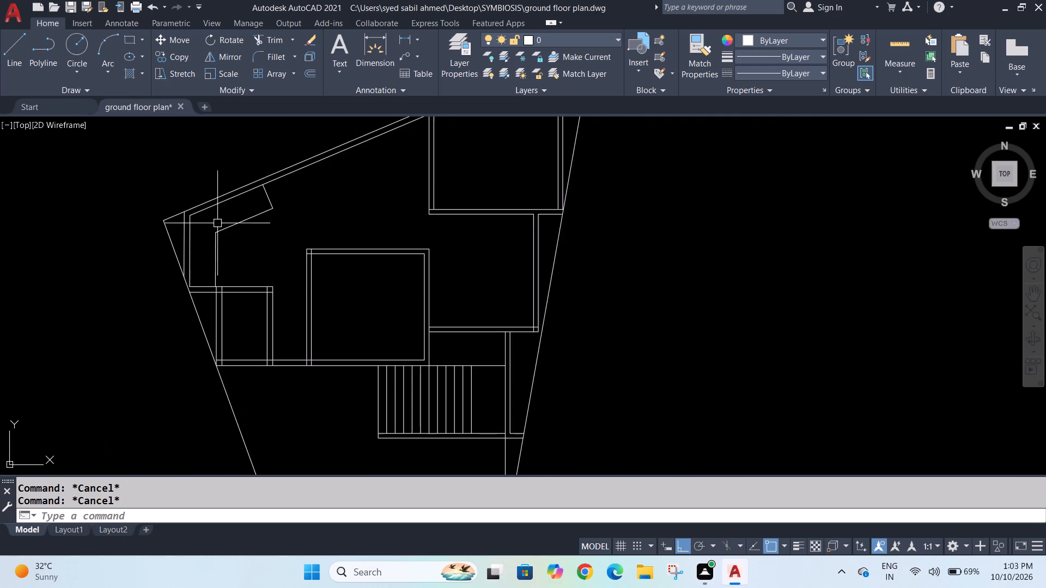
Add an aligned dimension across the gap between the two parallel lines of the upper-left slanted wall.
scroll(203, 215, "up", 5)
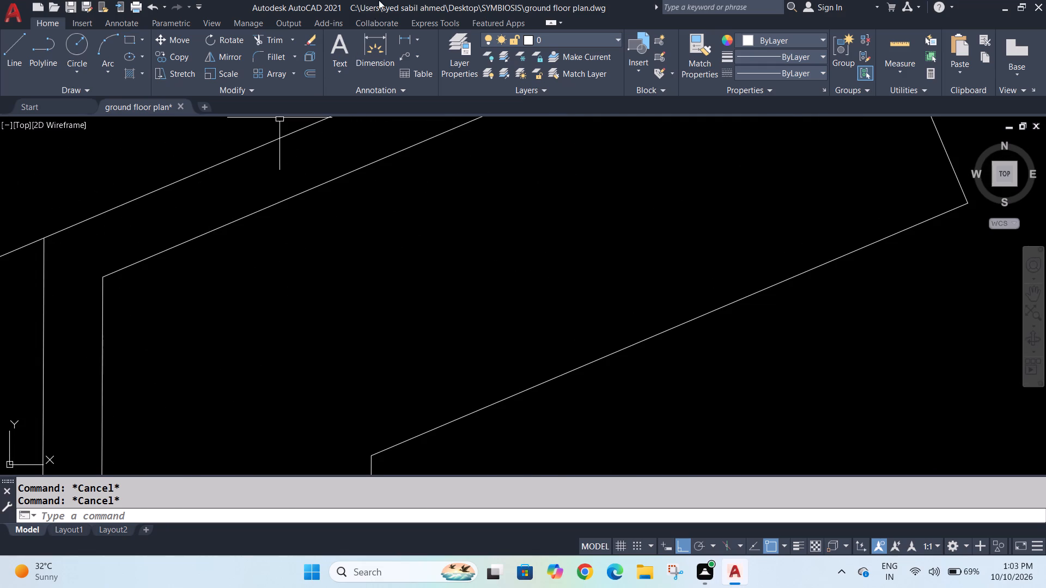
left_click(407, 41)
left_click(212, 164)
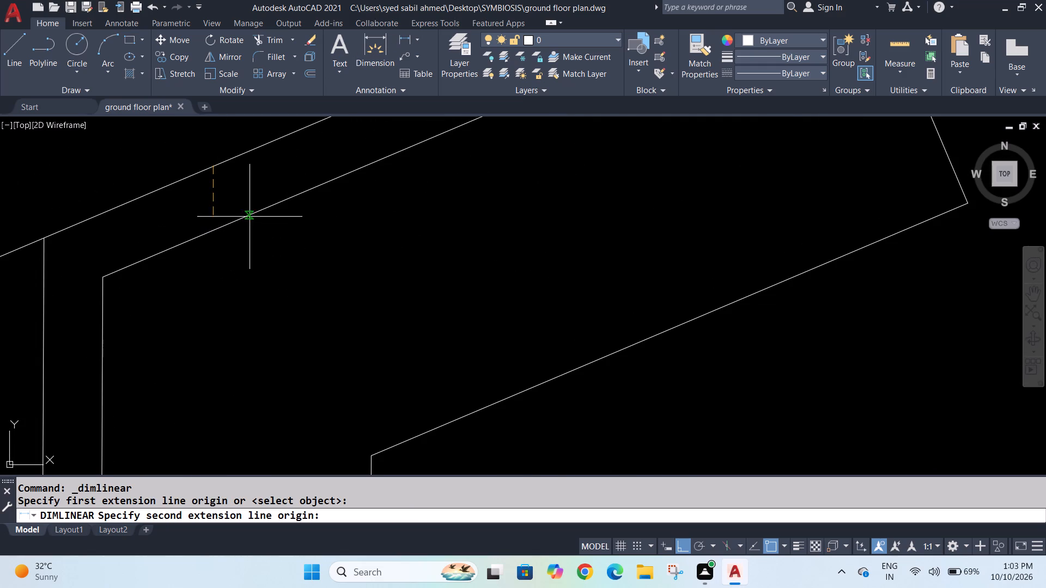
left_click(417, 40)
left_click(424, 89)
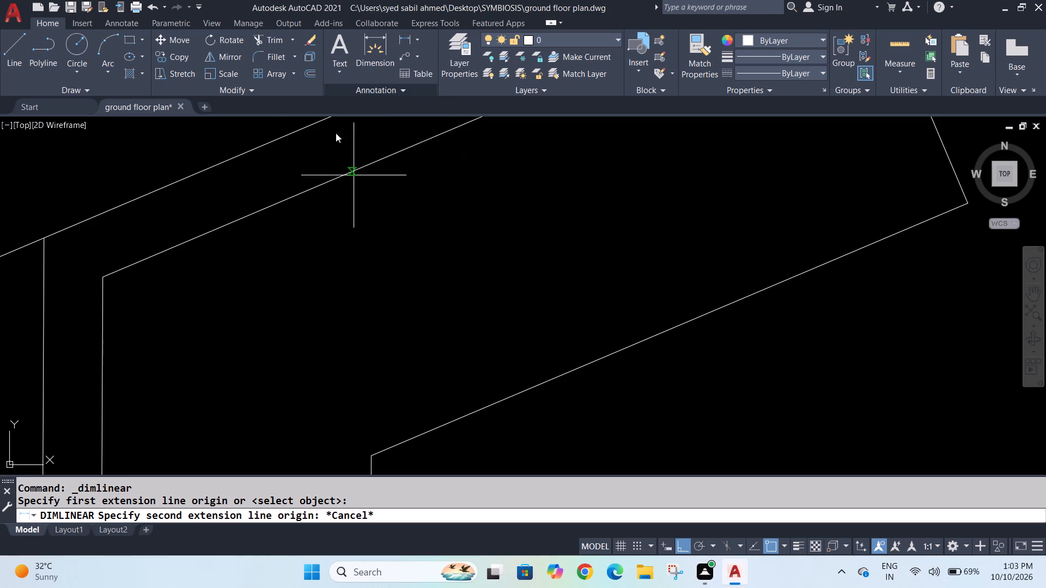
left_click(223, 161)
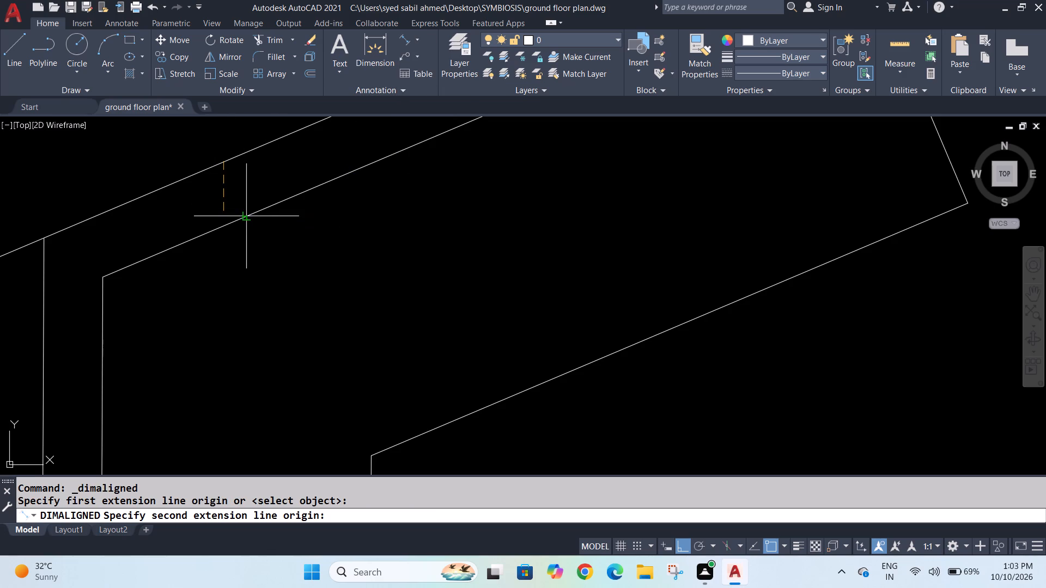
left_click(246, 220)
left_click(245, 213)
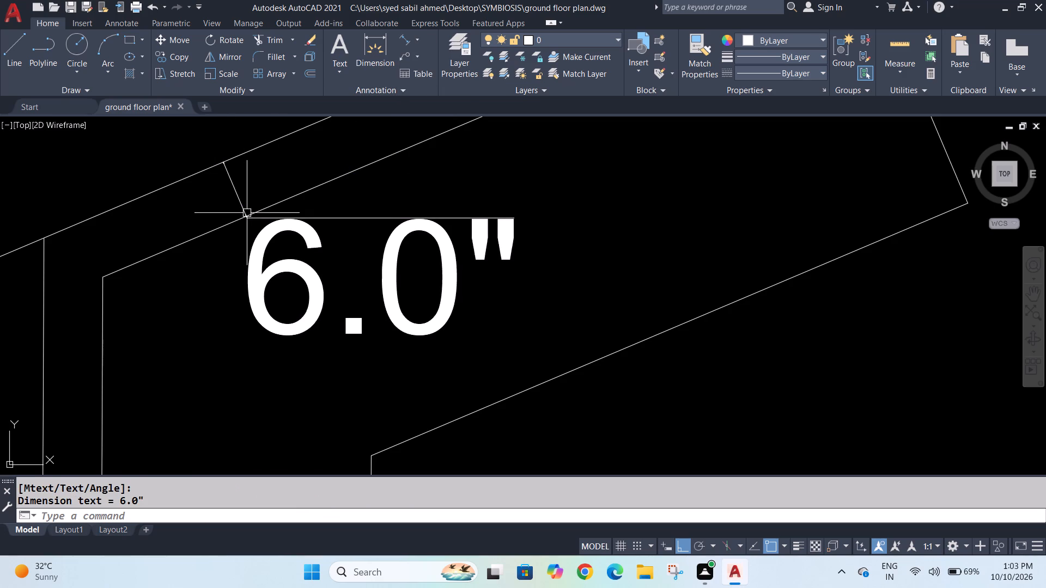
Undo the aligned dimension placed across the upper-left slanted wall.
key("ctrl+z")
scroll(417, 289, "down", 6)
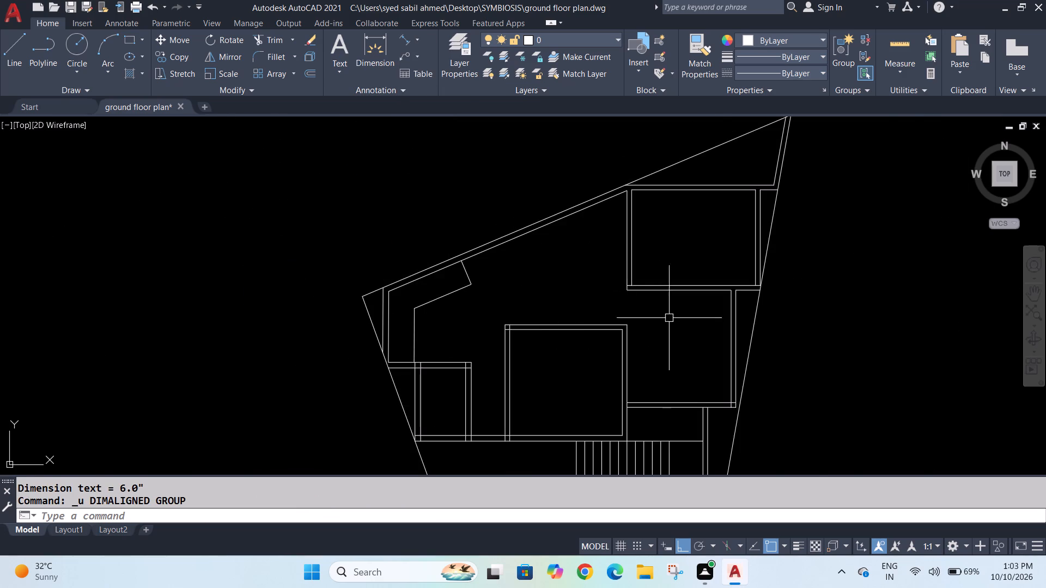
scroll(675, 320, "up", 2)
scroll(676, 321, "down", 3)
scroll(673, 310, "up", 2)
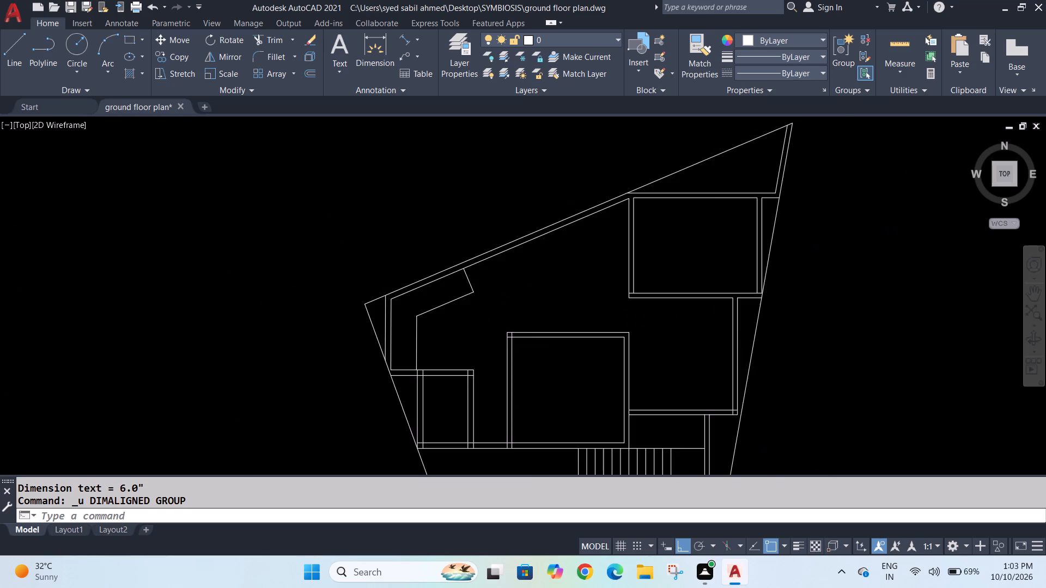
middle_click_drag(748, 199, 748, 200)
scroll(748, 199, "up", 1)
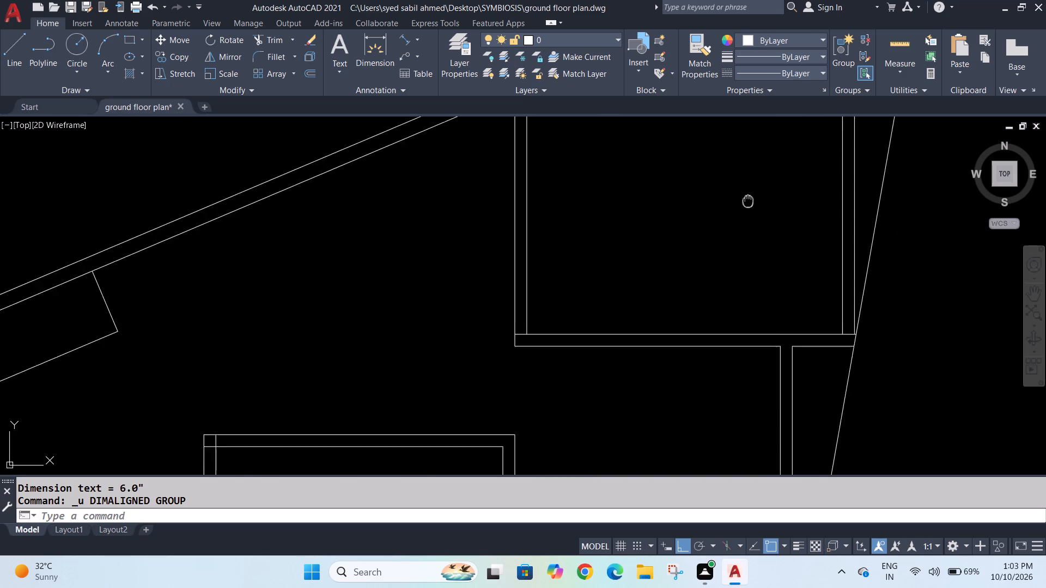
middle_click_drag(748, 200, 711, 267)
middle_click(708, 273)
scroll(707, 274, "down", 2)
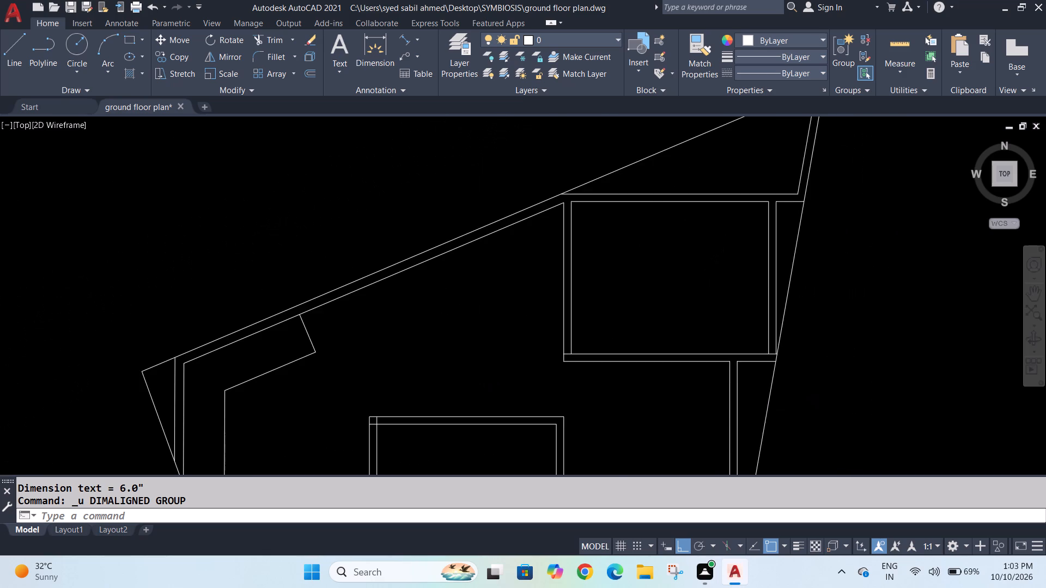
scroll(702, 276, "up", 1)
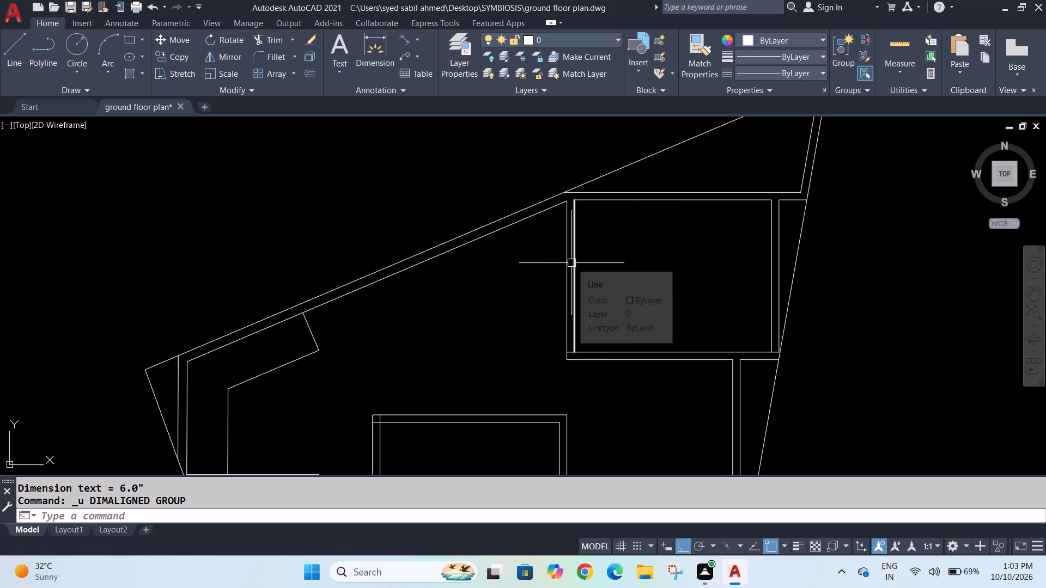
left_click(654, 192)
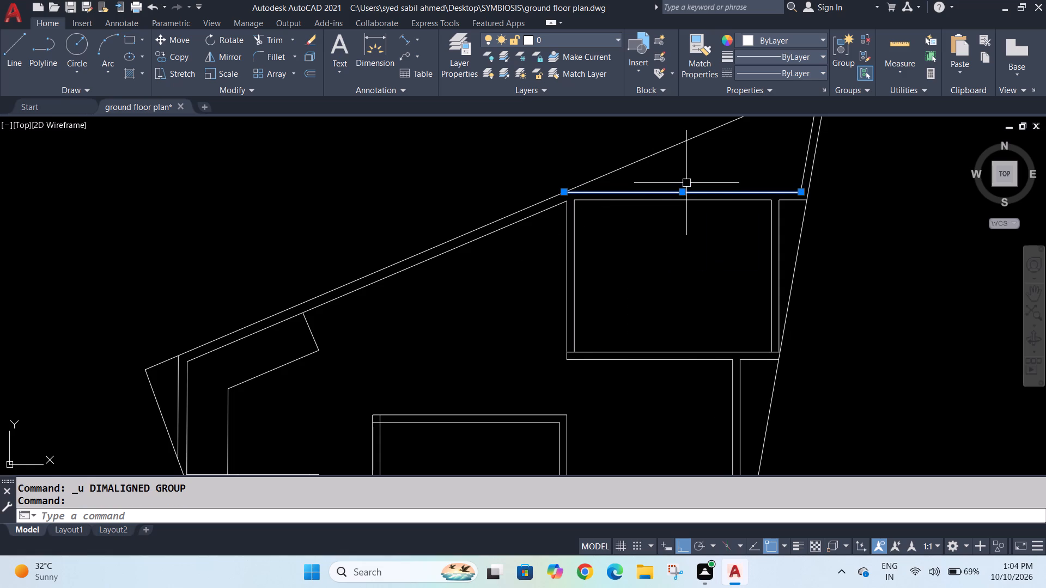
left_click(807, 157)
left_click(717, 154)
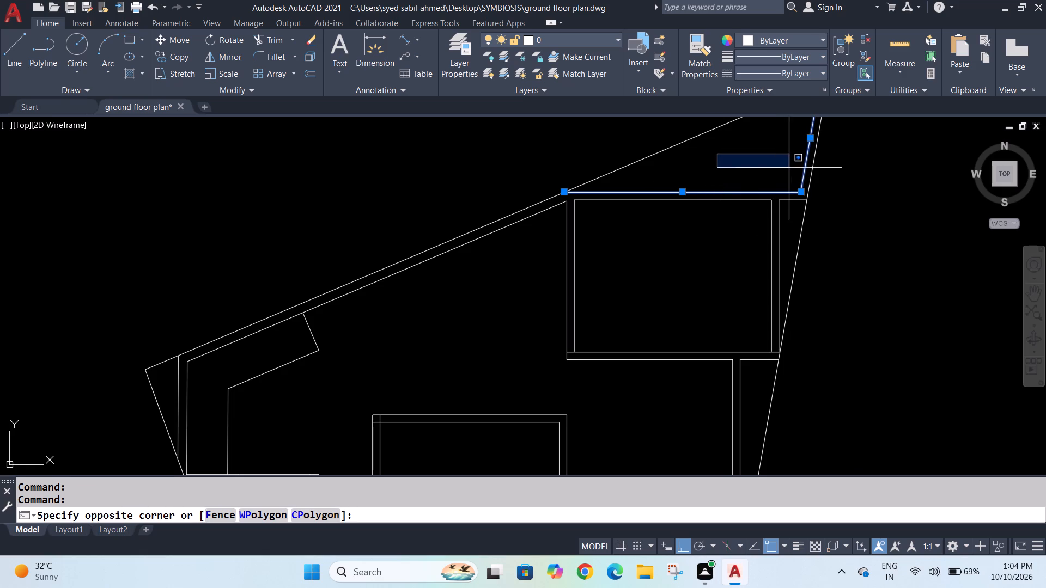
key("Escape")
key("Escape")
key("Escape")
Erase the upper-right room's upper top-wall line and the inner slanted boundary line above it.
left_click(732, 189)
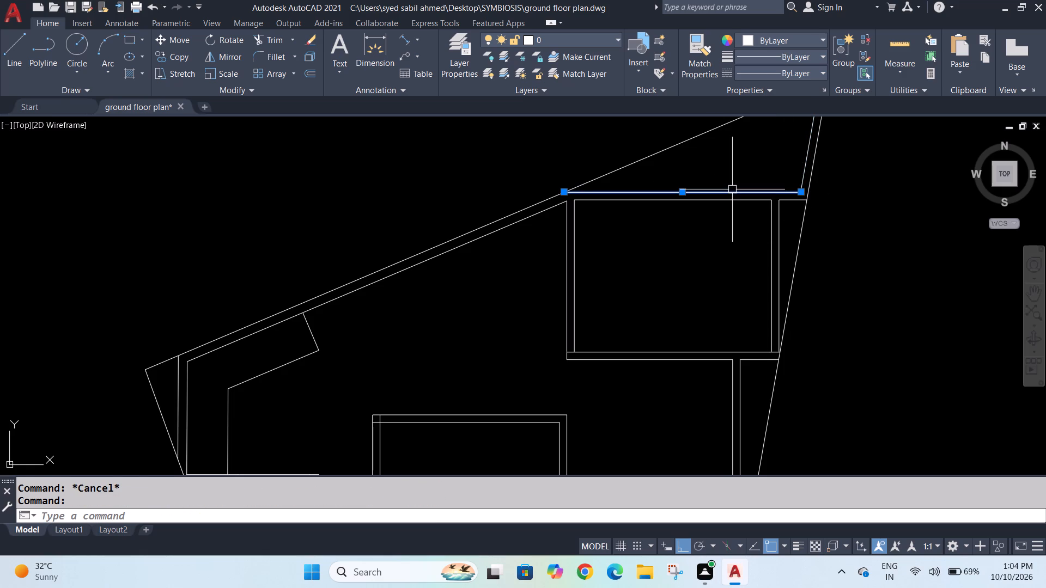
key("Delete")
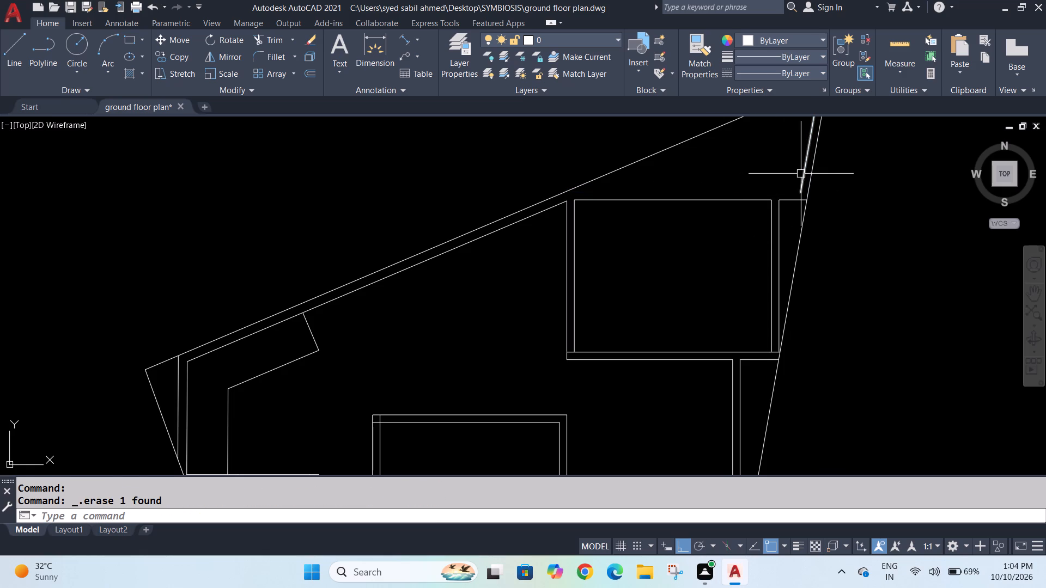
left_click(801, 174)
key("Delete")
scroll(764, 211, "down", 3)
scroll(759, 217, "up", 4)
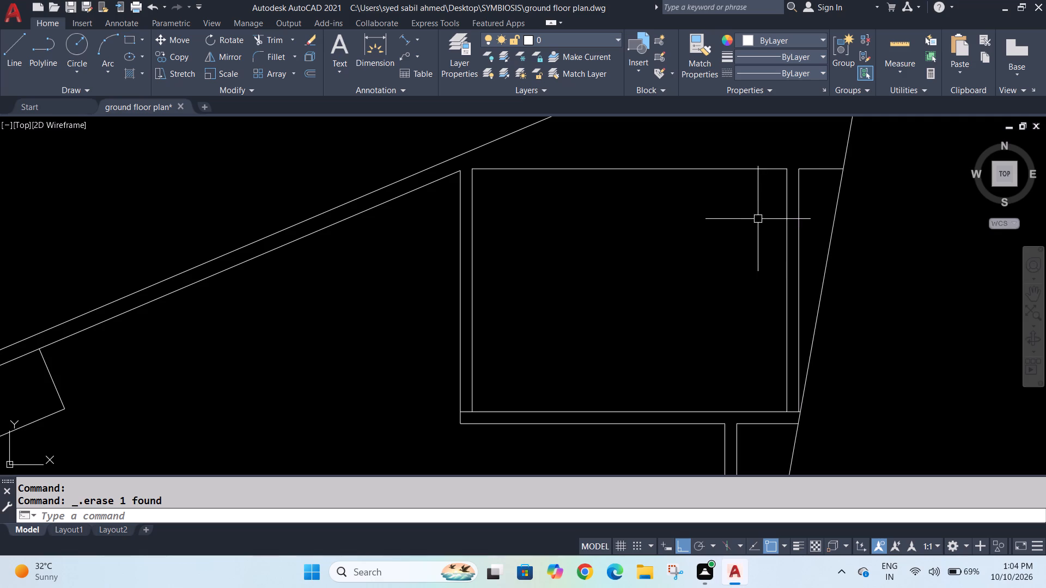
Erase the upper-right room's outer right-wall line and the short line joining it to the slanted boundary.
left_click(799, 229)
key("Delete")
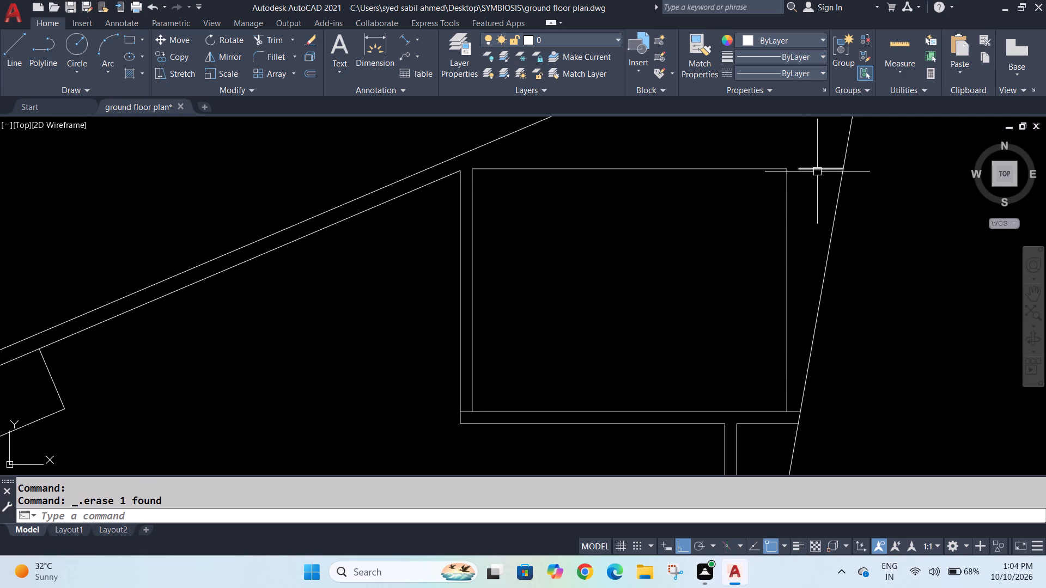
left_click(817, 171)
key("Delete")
Measure the thickness of the wall below the staircase at its left end with a linear dimension, without placing it.
scroll(666, 360, "down", 4)
scroll(646, 411, "up", 4)
scroll(402, 223, "down", 3)
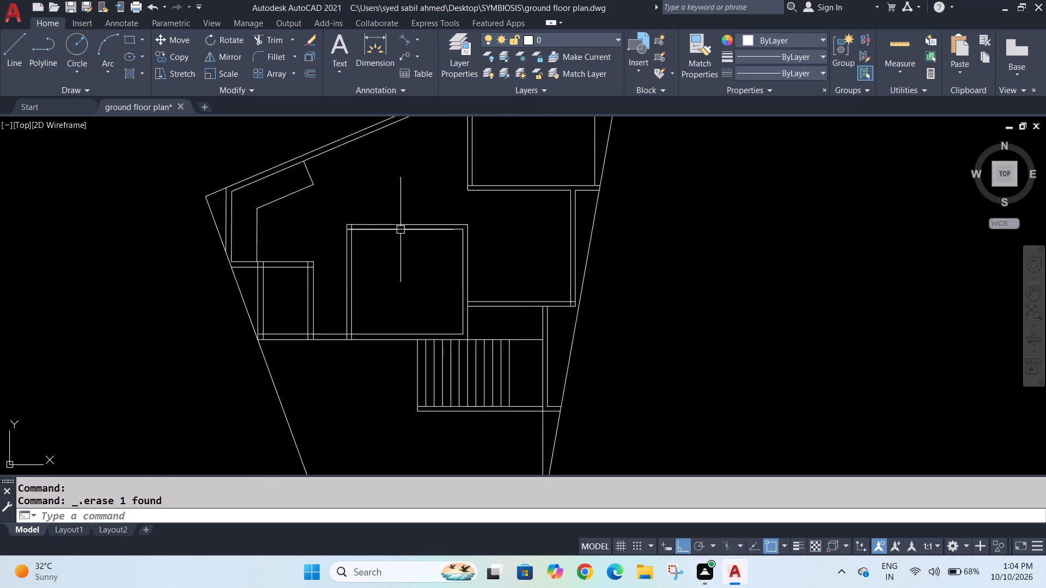
scroll(397, 246, "up", 1)
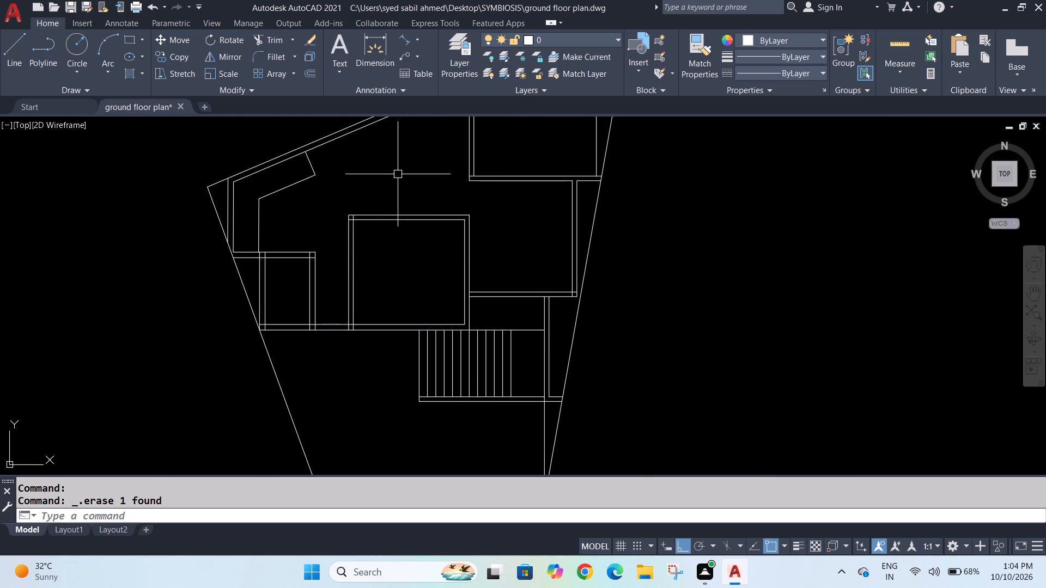
left_click(408, 36)
left_click(414, 41)
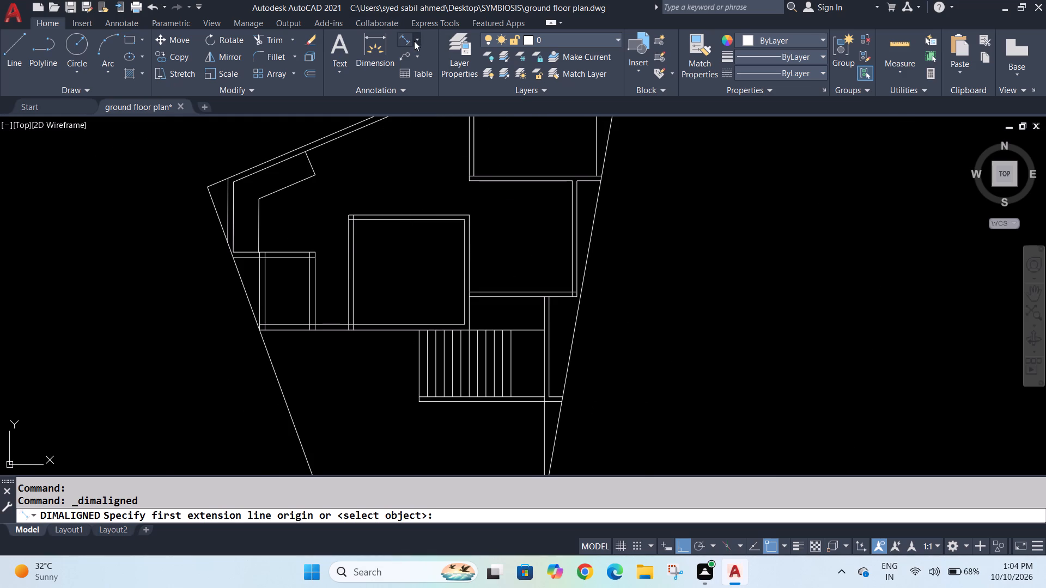
left_click(419, 59)
scroll(117, 438, "up", 2)
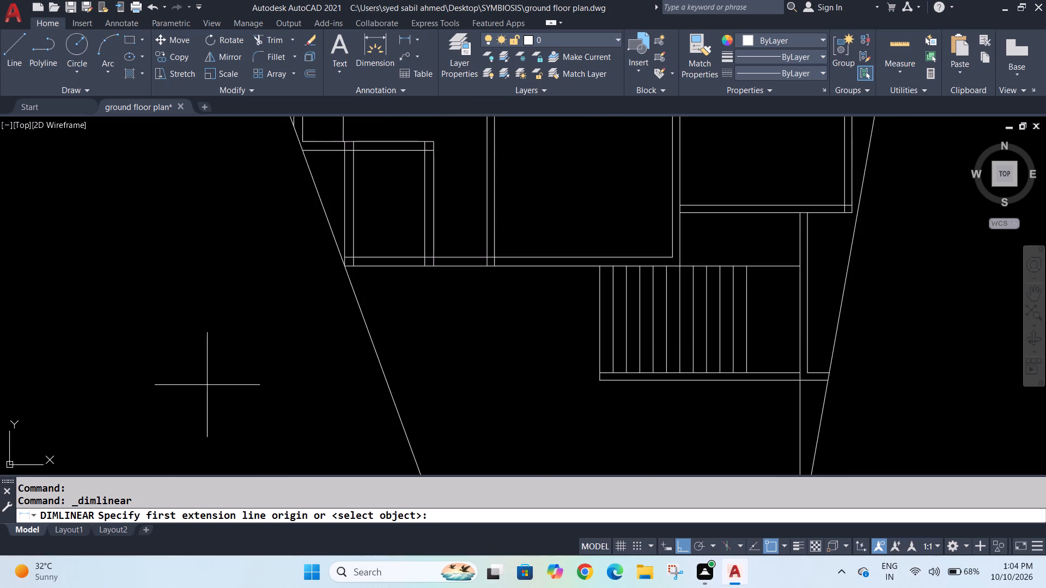
scroll(216, 378, "up", 1)
scroll(277, 430, "down", 1)
middle_click_drag(530, 409, 504, 433)
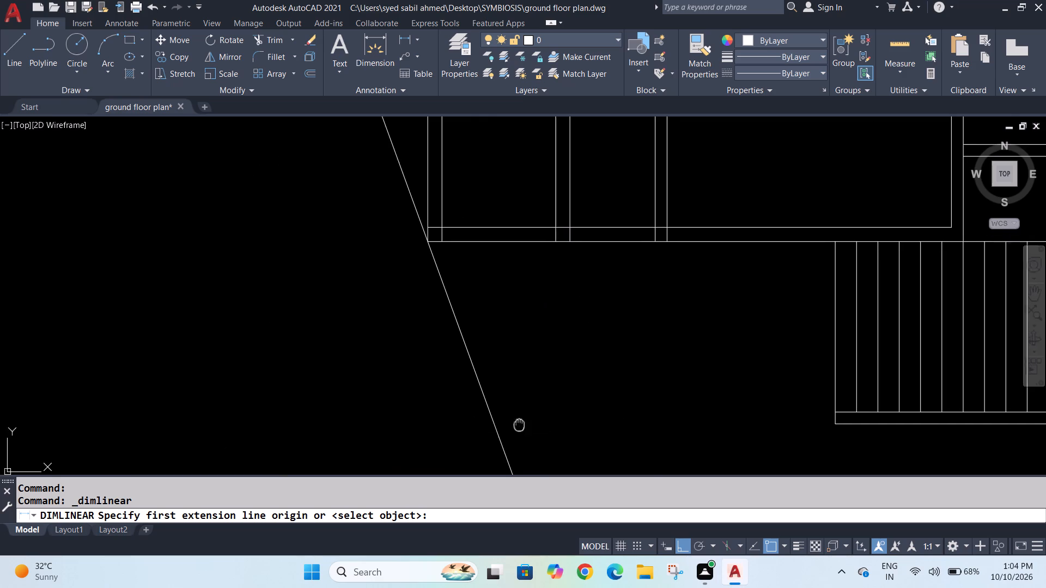
middle_click_drag(504, 433, 86, 400)
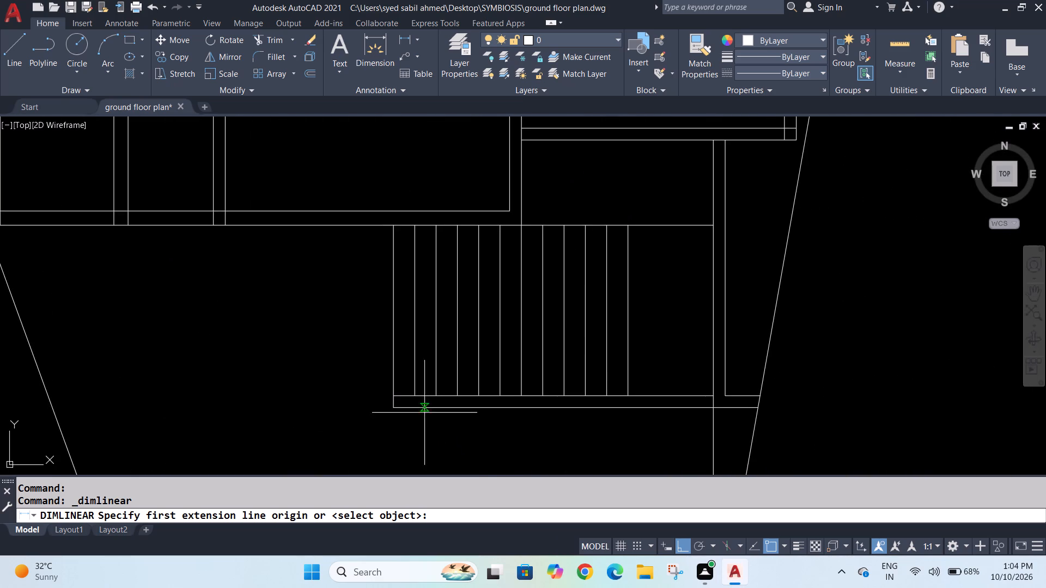
scroll(397, 408, "up", 4)
left_click(380, 407)
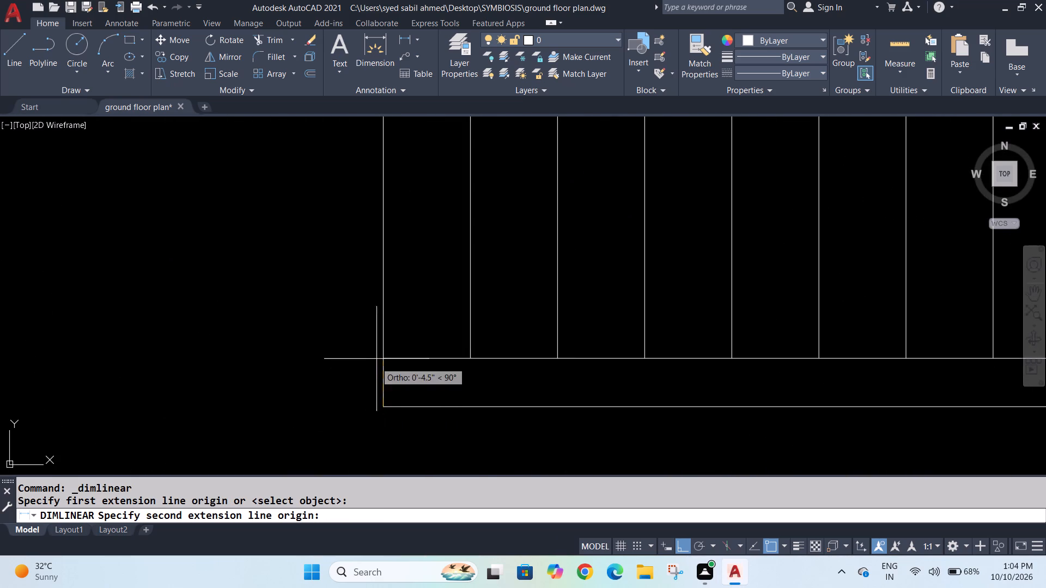
left_click(381, 357)
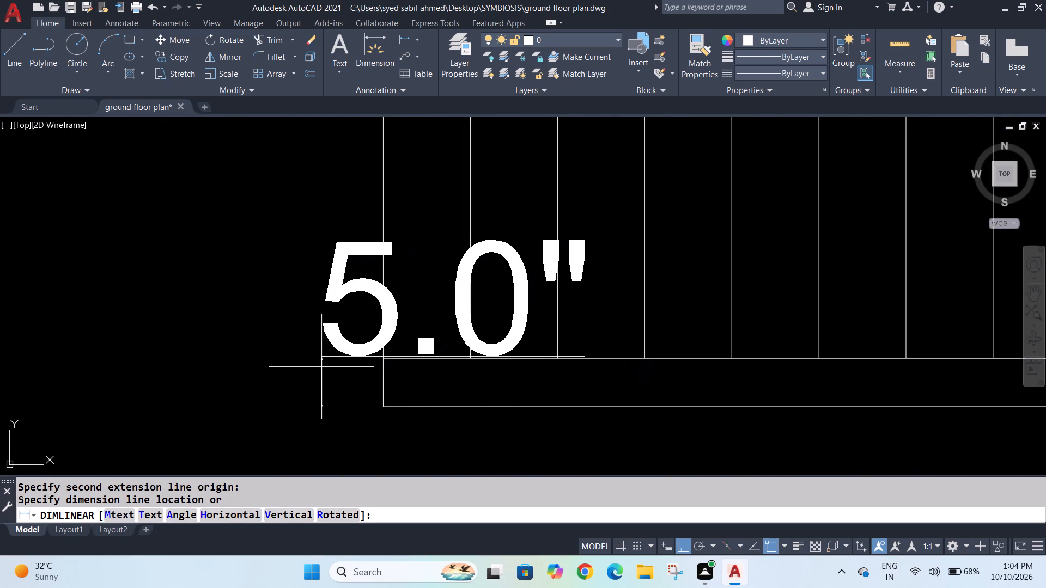
key("Escape")
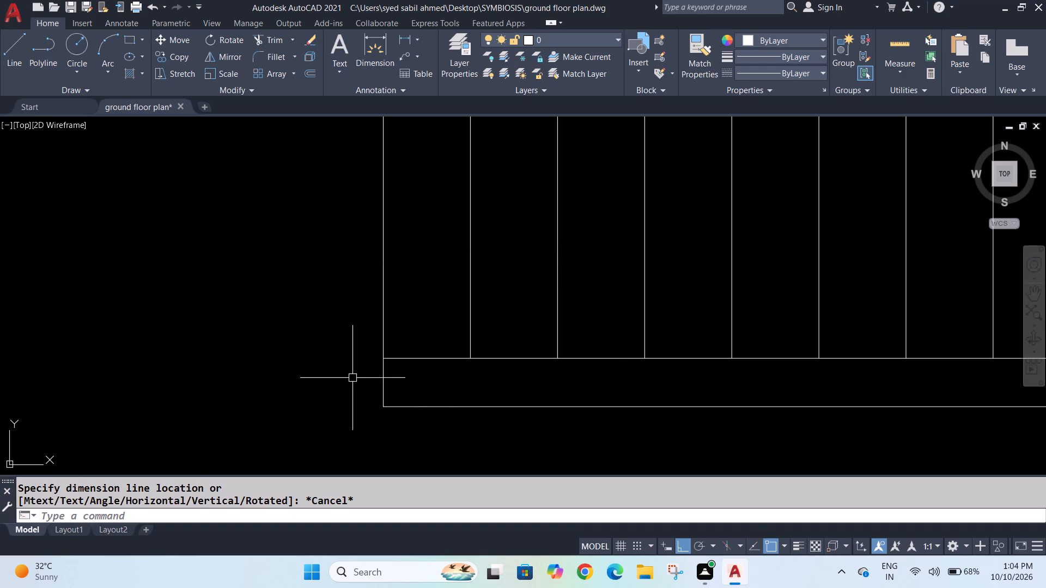
Undo the dimension command and the line erasures around the upper-right room.
key("ctrl+z")
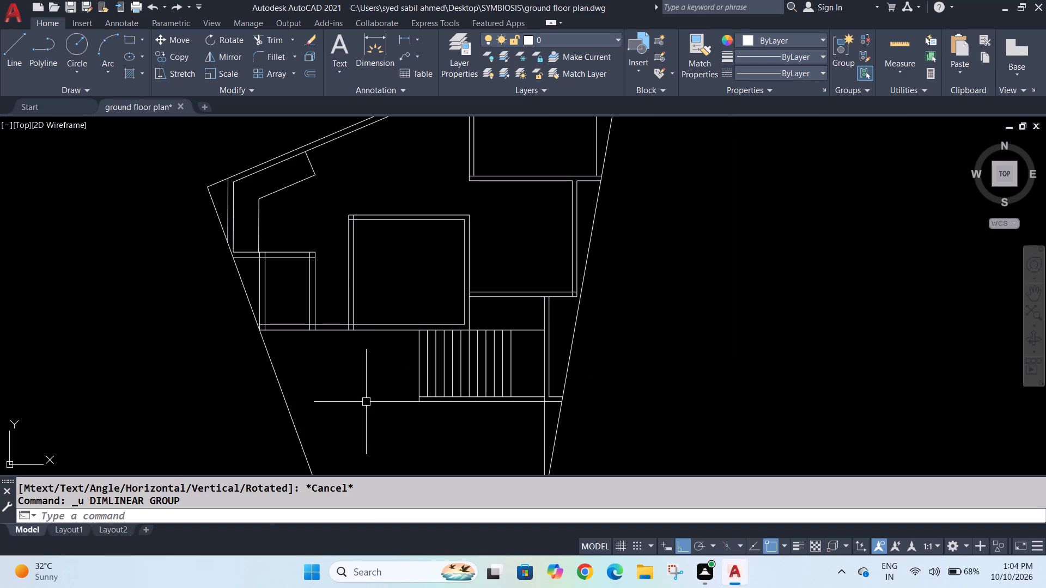
key("ctrl+z")
key("ctrl+z")
key("ctrl+z")
key("ctrl+z")
key("ctrl+z")
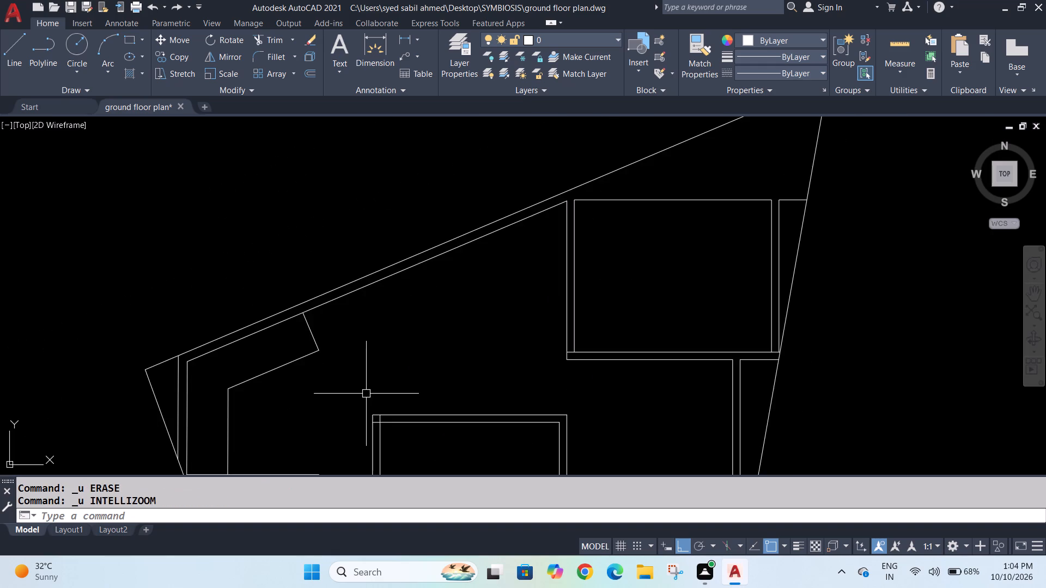
key("ctrl+z")
key("ctrl+z")
key("ctrl+z")
key("ctrl+z")
key("ctrl+z")
scroll(390, 377, "down", 5)
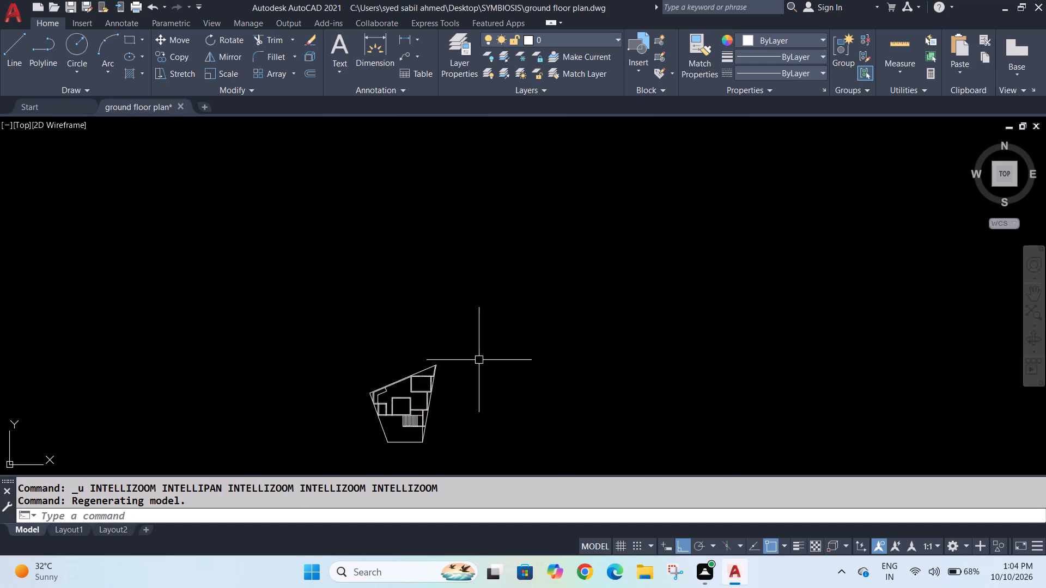
scroll(423, 411, "up", 3)
Undo the inner slanted right boundary line and the wall-junction trims and extensions around the upper-right room.
key("ctrl+z")
key("ctrl+z")
key("ctrl+z")
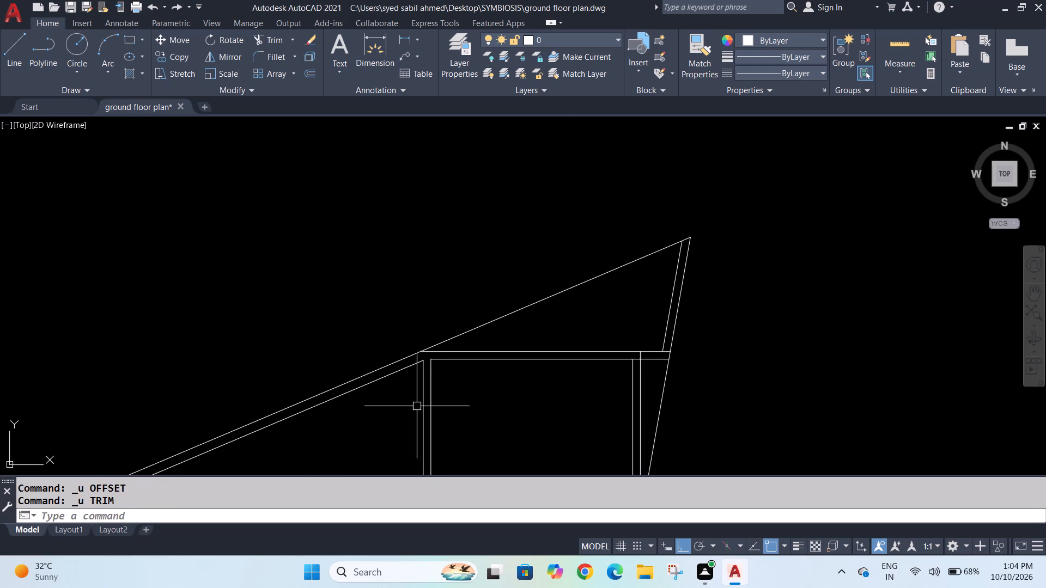
key("ctrl+z")
key("ctrl+z")
key("ctrl+z")
key("ctrl+z")
key("ctrl+z")
scroll(457, 313, "down", 3)
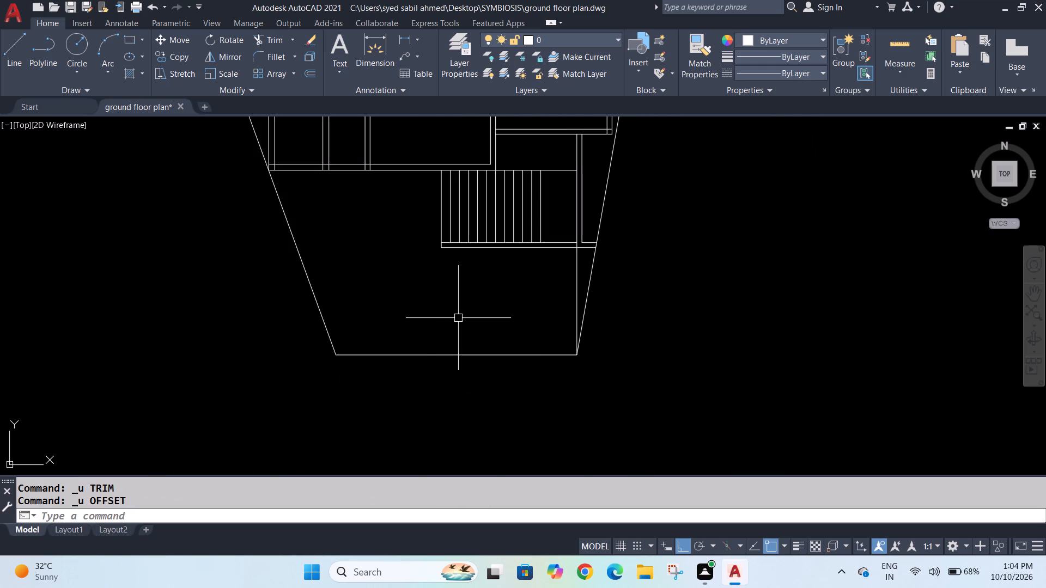
scroll(489, 310, "down", 3)
key("ctrl+z")
key("ctrl+z")
key("ctrl+z")
key("ctrl+z")
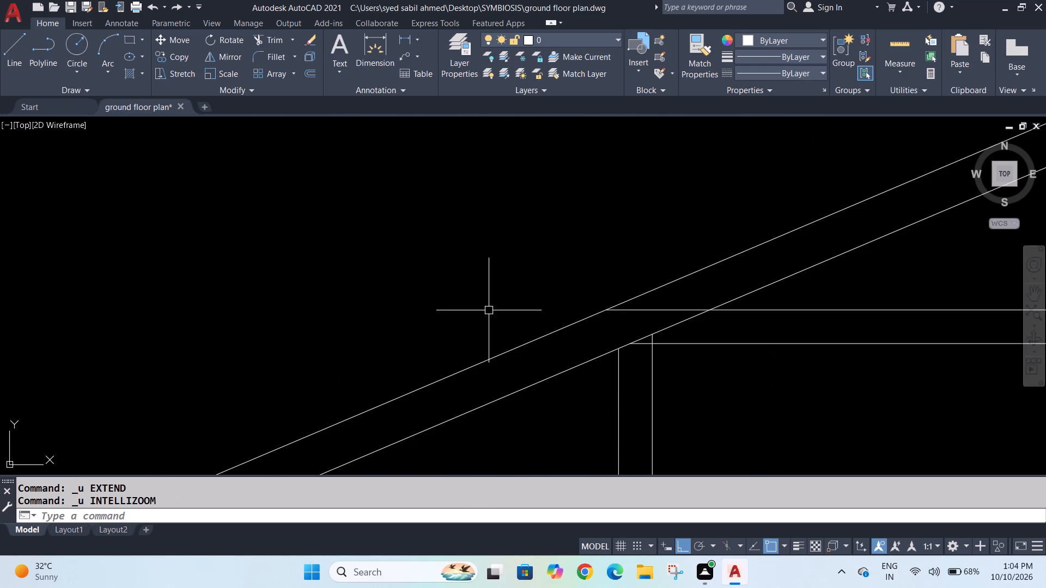
Undo the drawing of the upper-right room's top and right walls, keeping its left and bottom walls.
key("ctrl+z")
key("ctrl+z")
key("ctrl+z")
key("ctrl+z")
key("ctrl+z")
key("ctrl+z")
key("ctrl+z")
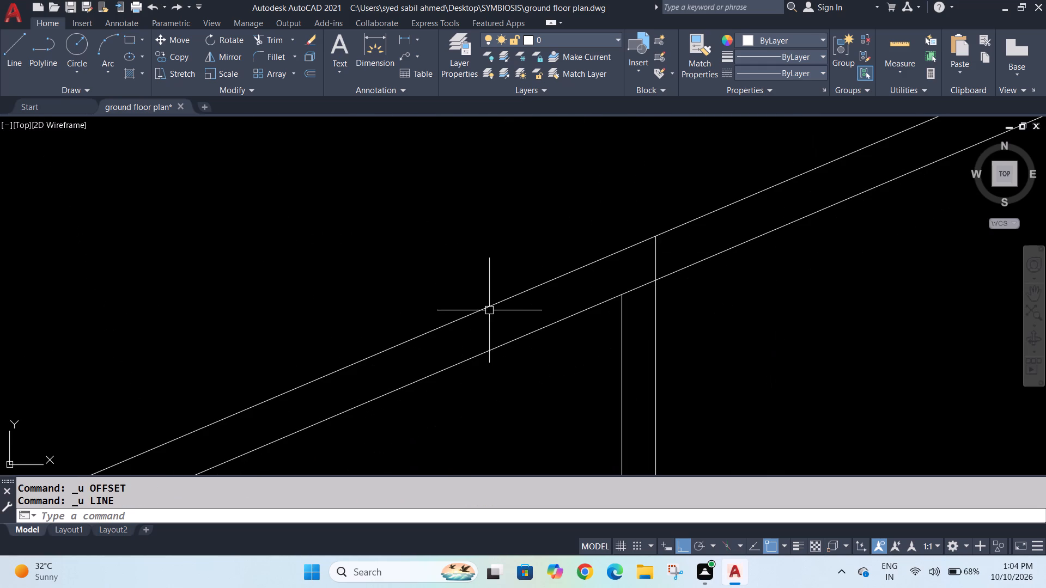
key("ctrl+z")
key("ctrl+z")
key("ctrl+z")
scroll(490, 310, "down", 7)
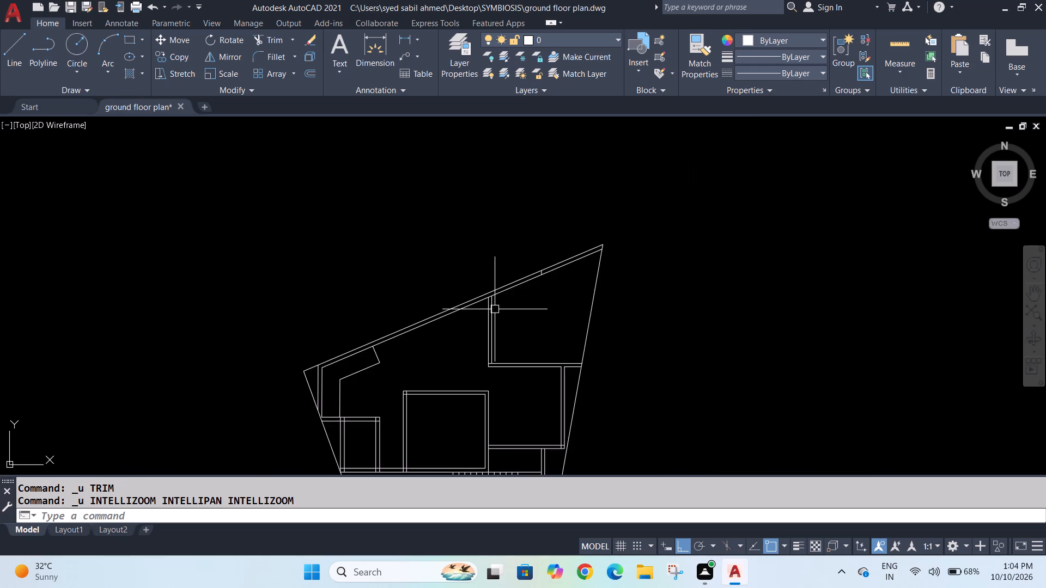
Undo the upper-right room's left wall, going back to its bottom wall alone.
key("ctrl+z")
key("ctrl+z")
key("ctrl+z")
key("ctrl+z")
key("ctrl+z")
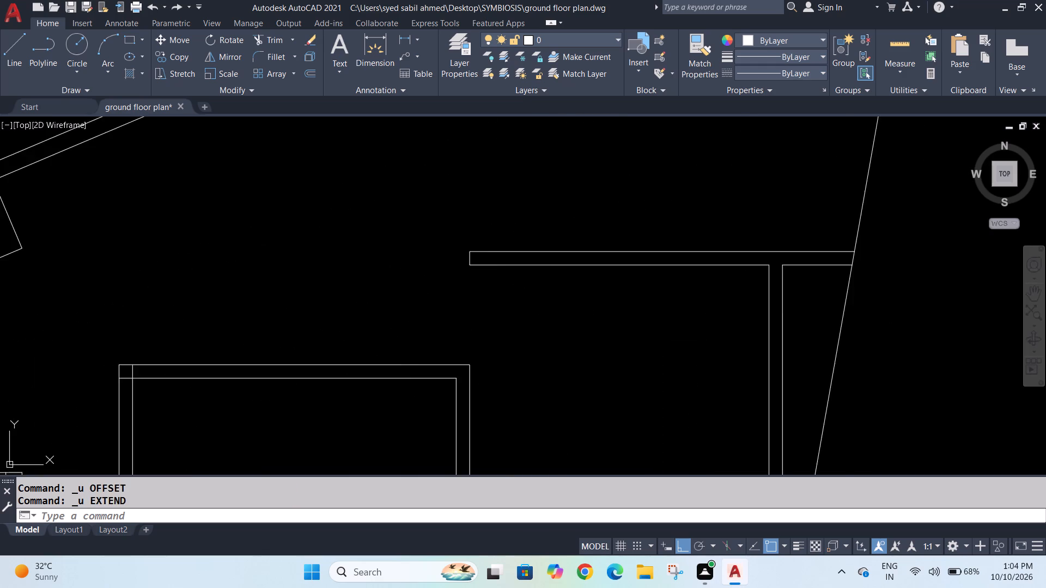
key("ctrl+z")
key("ctrl+z")
key("ctrl+z")
scroll(498, 310, "down", 7)
key("ctrl+z")
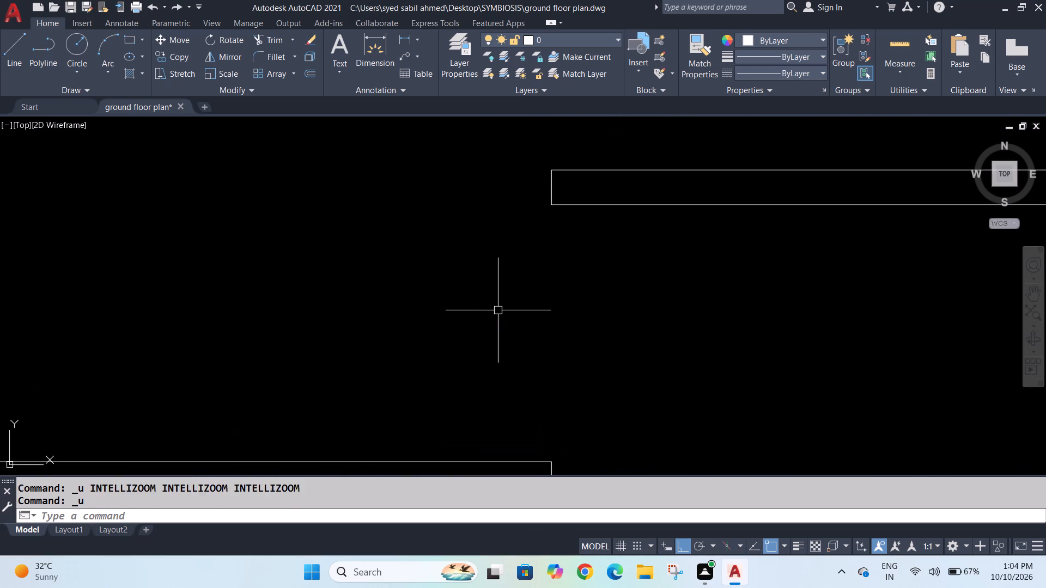
Undo the offset and trims of the wall between the upper-right and middle-right rooms.
key("ctrl+z")
key("ctrl+z")
key("ctrl+z")
key("ctrl+z")
key("ctrl+z")
key("ctrl+z")
key("ctrl+z")
scroll(499, 310, "down", 1)
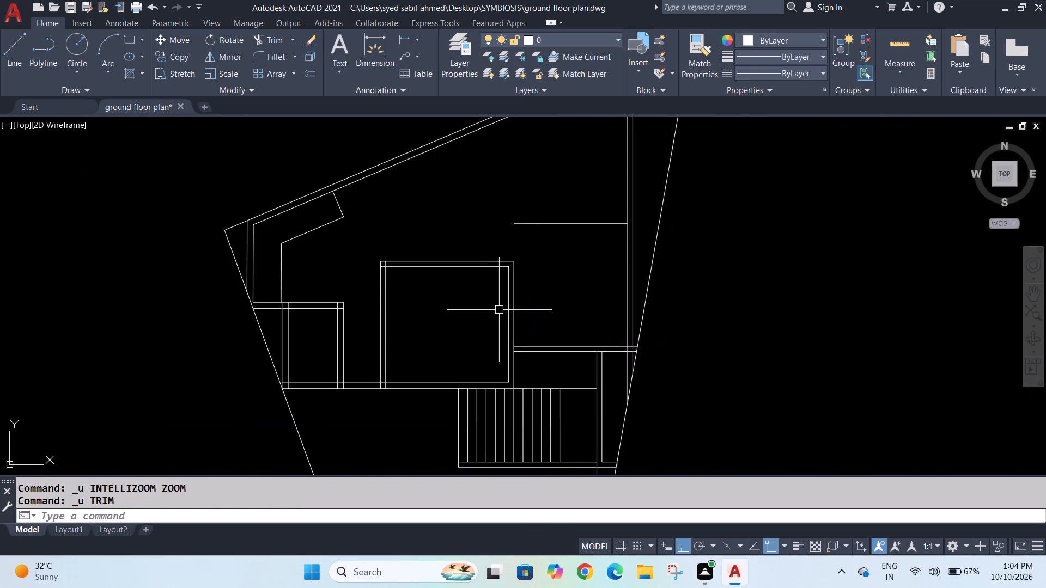
Undo the middle-right room's top wall line and the offset and trims of its bottom wall.
key("ctrl+z")
key("ctrl+z")
key("ctrl+z")
key("ctrl+z")
key("ctrl+z")
key("ctrl+z")
key("ctrl+z")
key("ctrl+z")
key("ctrl+z")
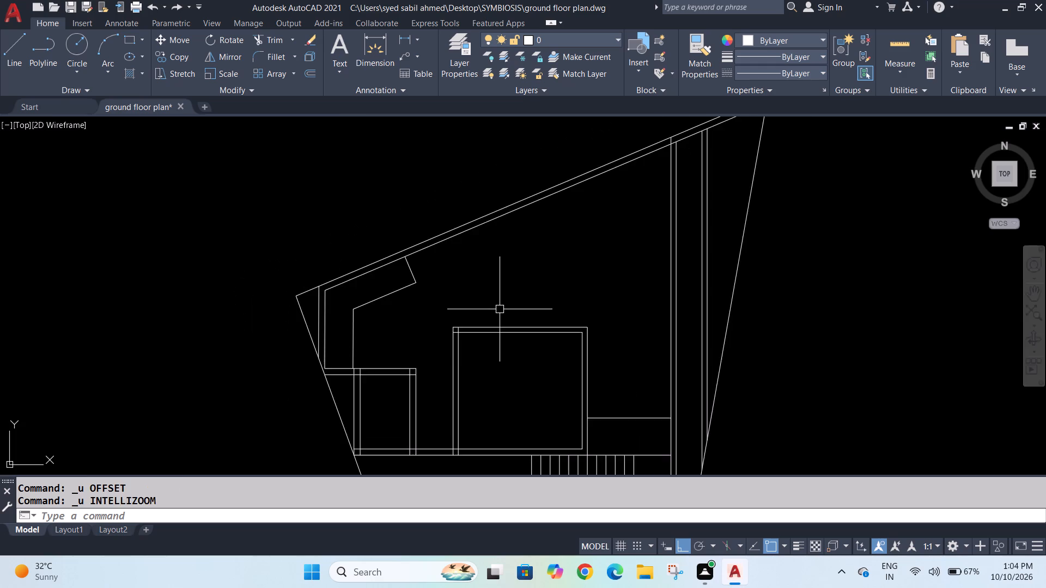
key("ctrl+z")
key("ctrl+z")
scroll(500, 309, "down", 4)
Undo the middle-right room's remaining bottom-wall line and the upward extension of the staircase's right wall.
key("ctrl+z")
key("ctrl+z")
key("ctrl+z")
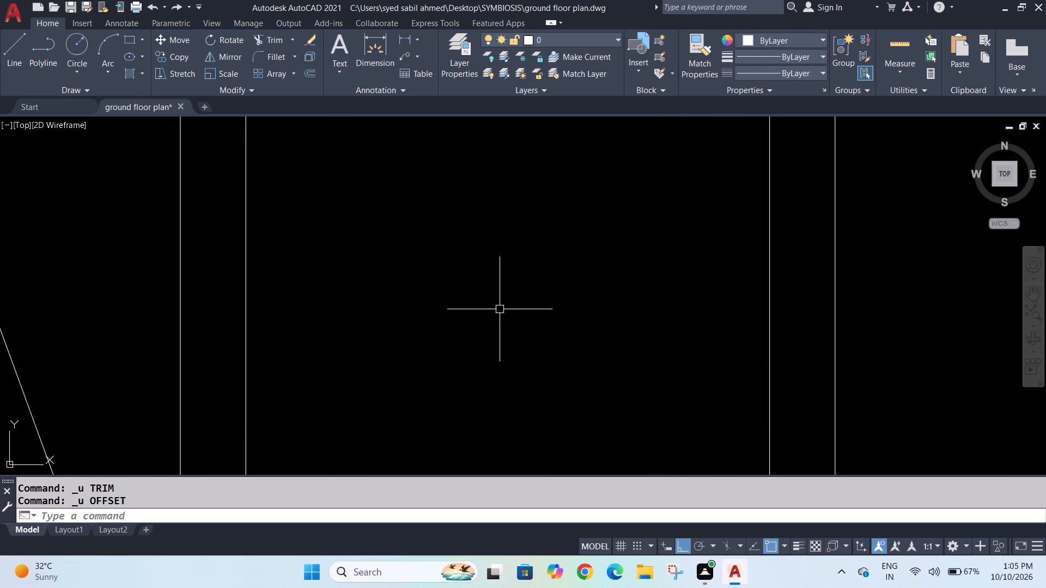
key("ctrl+z")
key("ctrl+z")
key("ctrl+z")
key("ctrl+z")
key("ctrl+z")
scroll(501, 308, "down", 5)
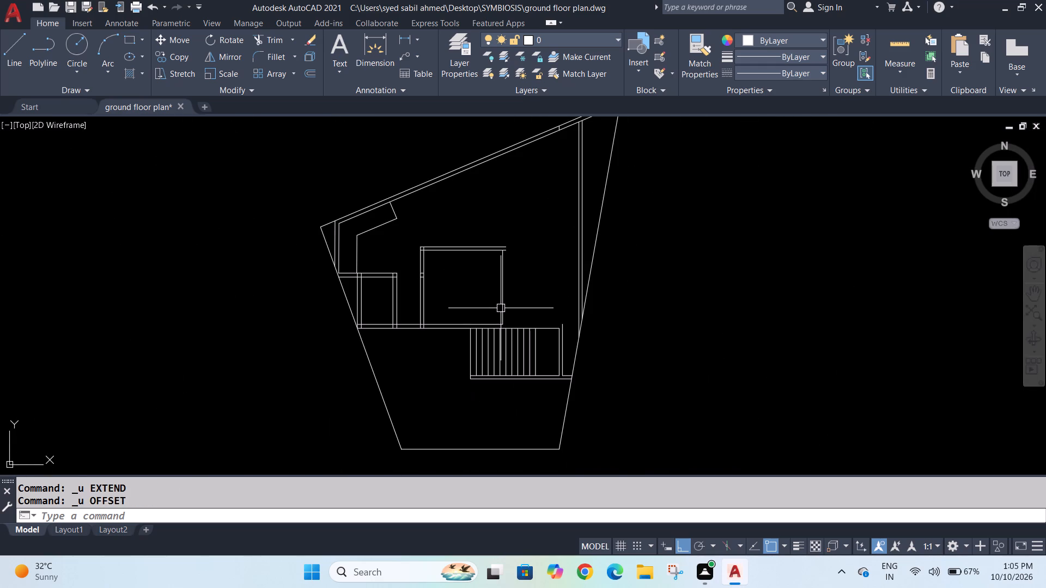
Undo the staircase treads and outline, going back to the full-width wall lines and vertical lines on the right side.
key("ctrl+z")
key("ctrl+z")
key("ctrl+z")
key("ctrl+z")
key("ctrl+z")
key("ctrl+z")
key("ctrl+z")
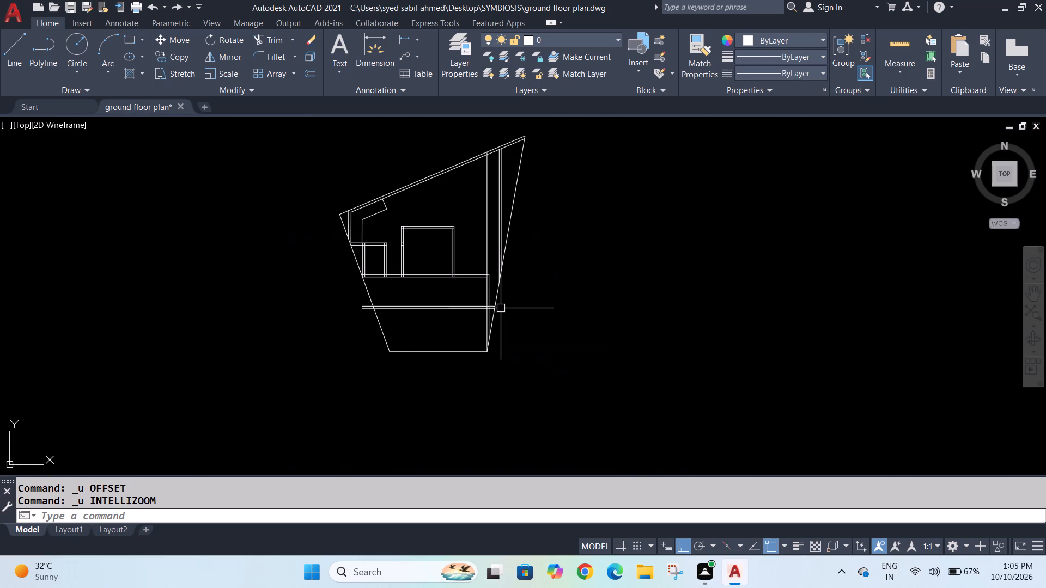
Undo the double horizontal wall line across the lower area and the extra vertical line on the right side.
key("ctrl+z")
key("ctrl+z")
key("ctrl+z")
key("ctrl+z")
key("ctrl+z")
key("ctrl+z")
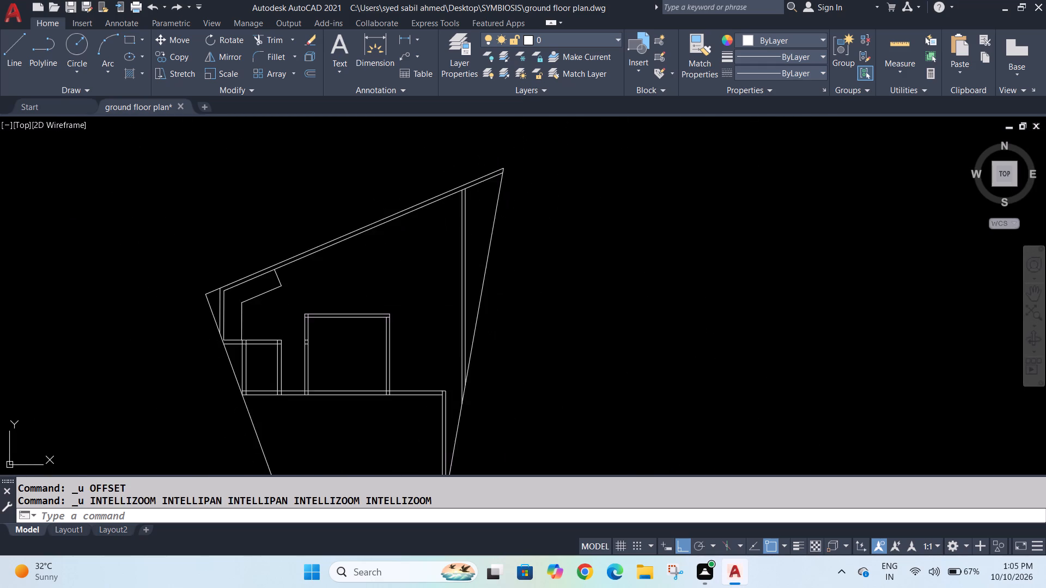
Undo the tall right-side wall and the offset of the lower area's right wall, leaving a single vertical line there.
key("ctrl+z")
key("ctrl+z")
key("ctrl+z")
key("ctrl+z")
key("ctrl+z")
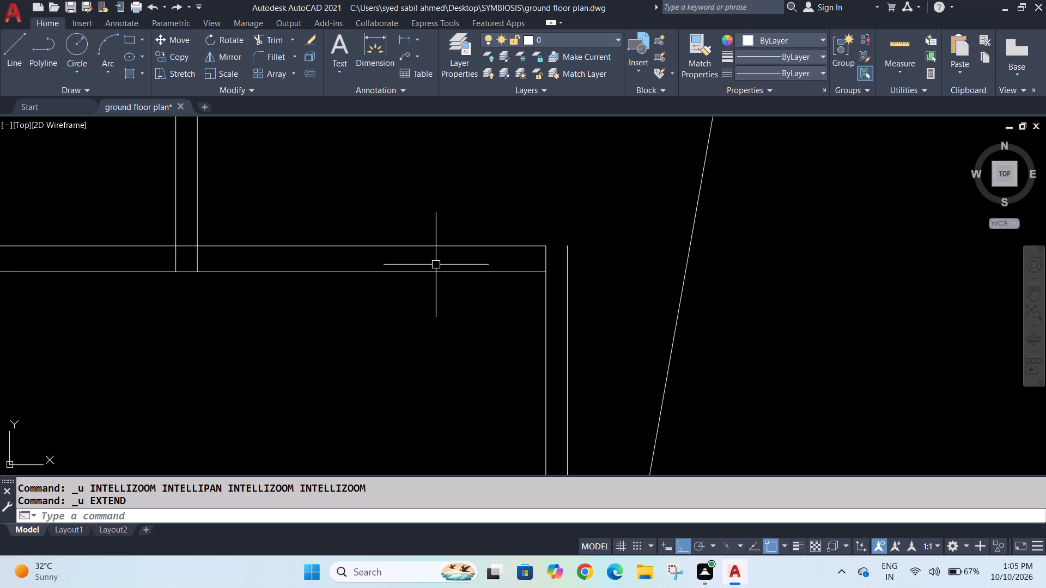
key("ctrl+z")
key("ctrl+z")
Measure the thickness of the central room's right wall with a linear dimension, without placing it.
scroll(436, 265, "down", 5, "ctrl")
scroll(466, 292, "down", 5)
scroll(415, 216, "up", 2)
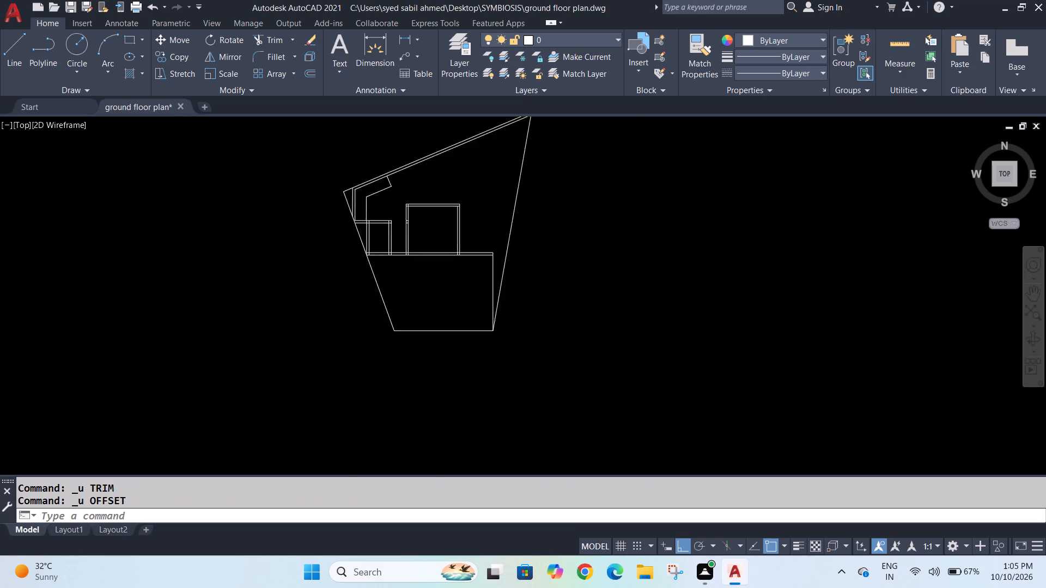
scroll(415, 216, "up", 2)
middle_click_drag(443, 262, 486, 314)
scroll(496, 313, "up", 1)
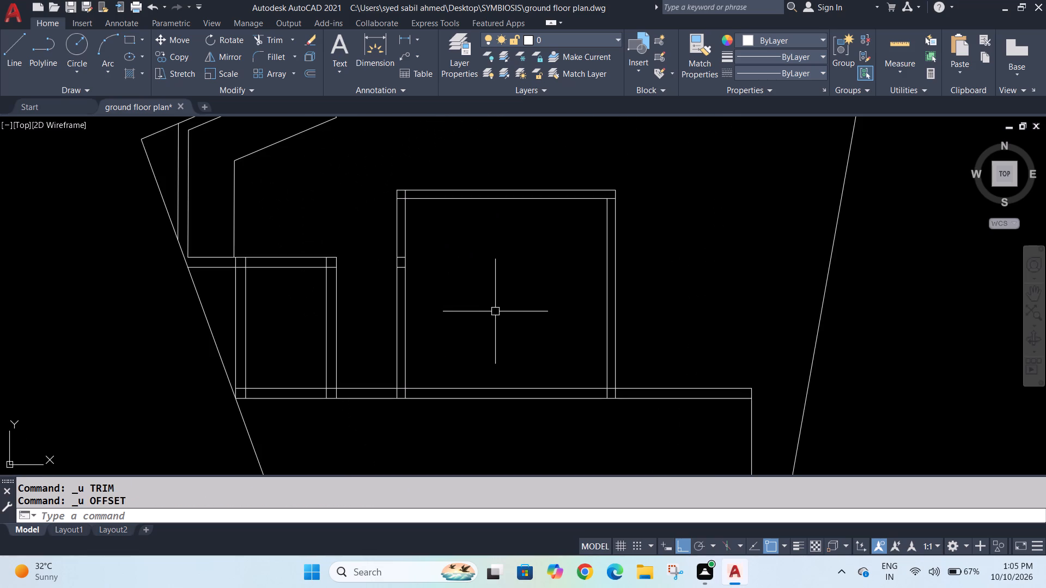
left_click(404, 35)
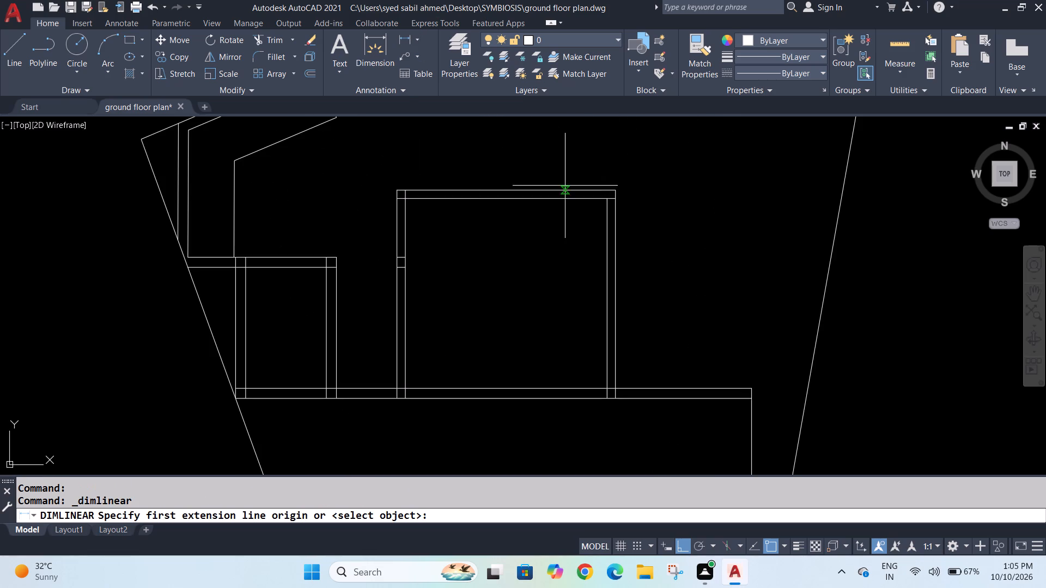
left_click(607, 226)
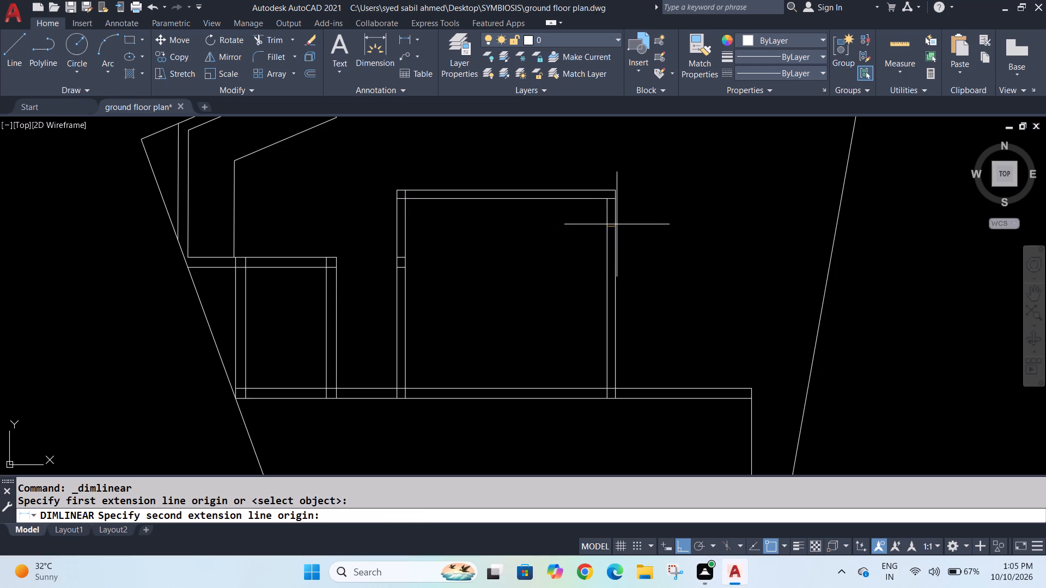
left_click(619, 224)
key("Escape")
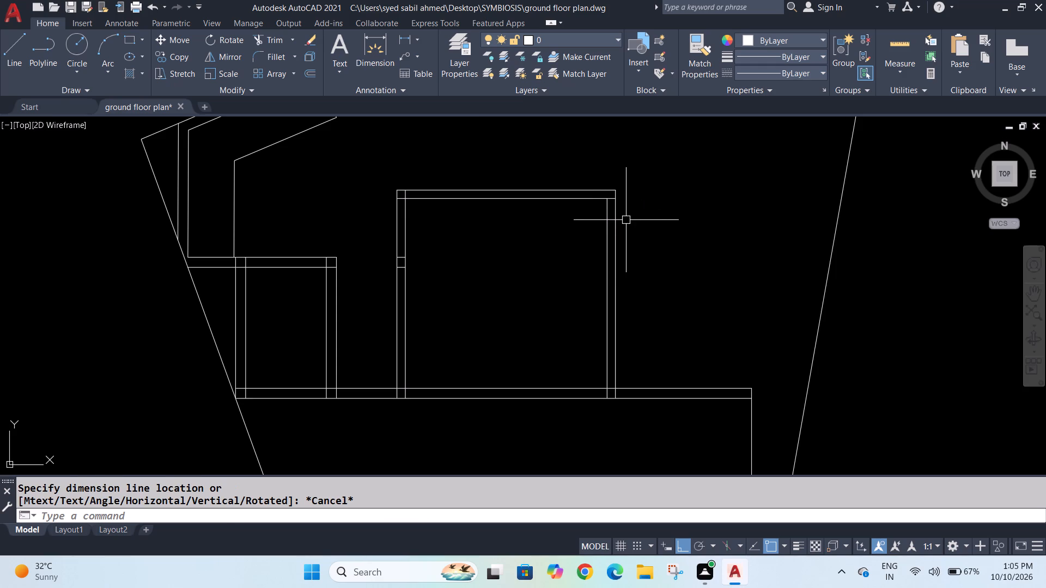
Undo the lower area's right vertical line and the trimming of the central room's top wall at its right end.
key("ctrl+z")
key("ctrl+z")
key("ctrl+z")
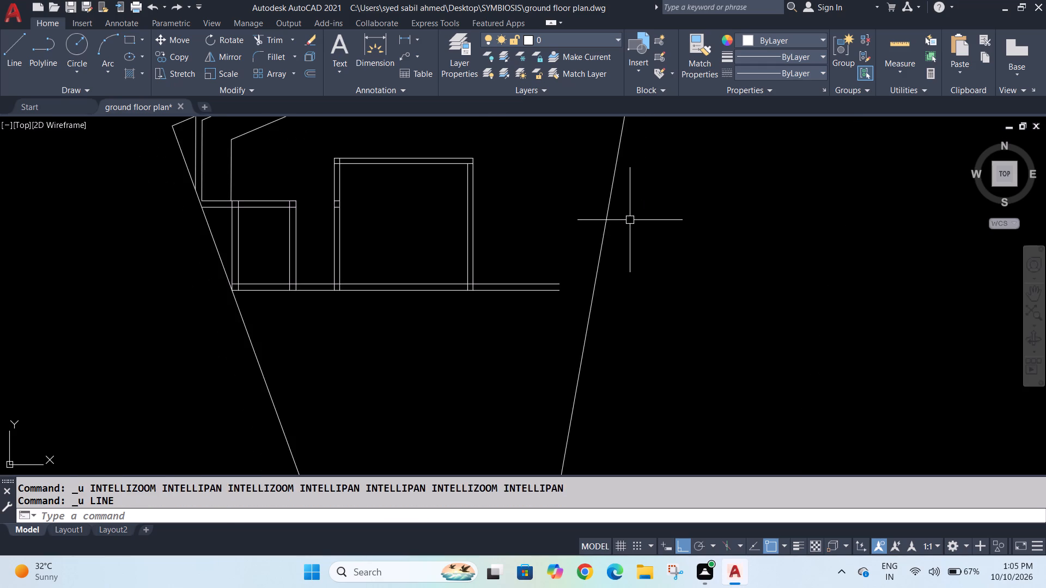
key("ctrl+z")
key("ctrl+z")
key("ctrl+z")
key("ctrl+z")
key("ctrl+z")
key("ctrl+z")
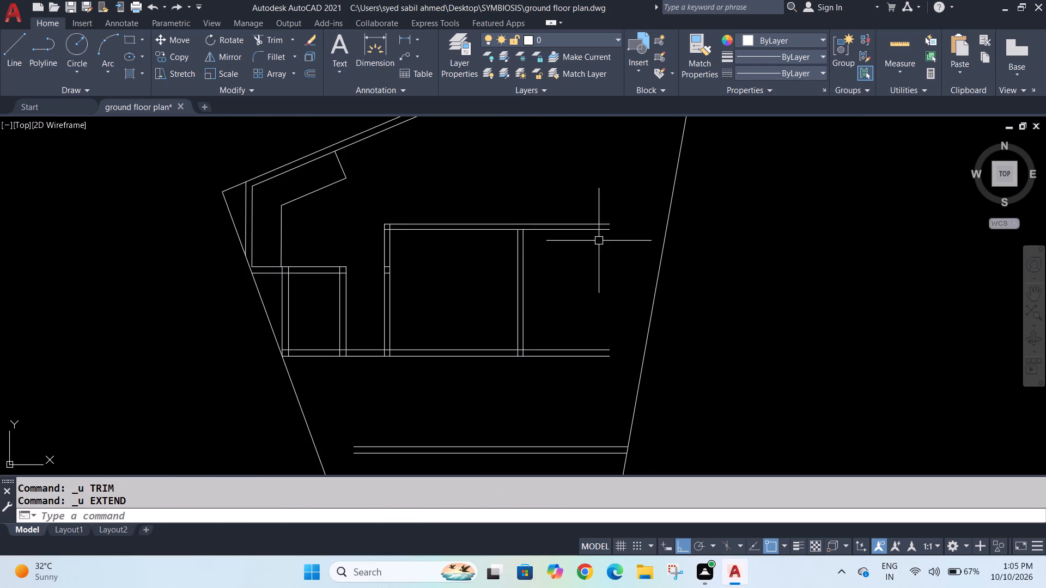
Undo the trimming of the central room's top wall at its left end.
key("ctrl+z")
key("ctrl+z")
key("ctrl+z")
key("ctrl+z")
key("ctrl+z")
key("ctrl+z")
key("ctrl+z")
key("ctrl+z")
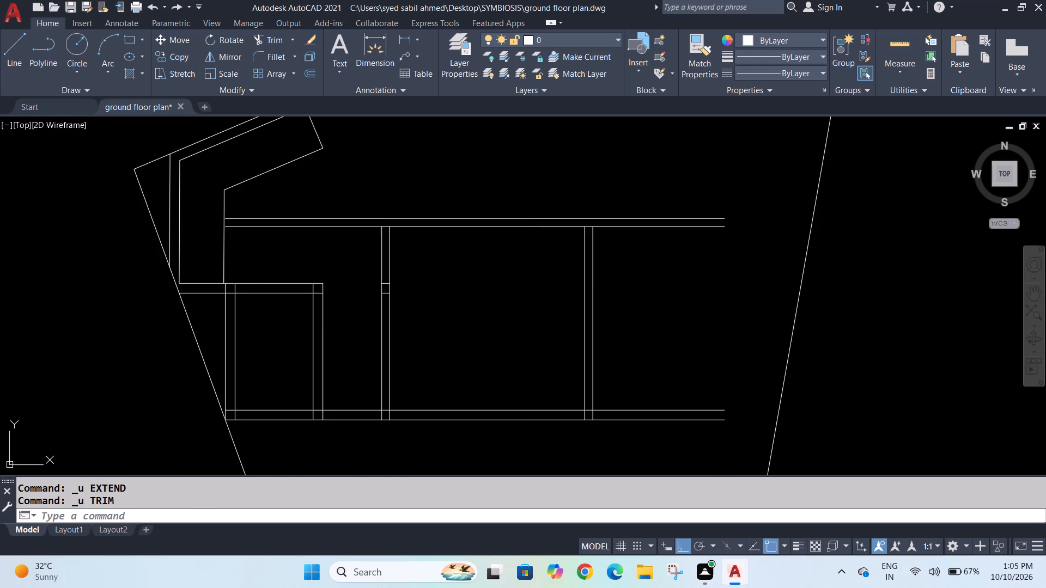
Undo the central room's top, left and right walls and the trims of the horizontal wall crossing that area.
key("ctrl+z")
key("ctrl+z")
key("ctrl+z")
key("ctrl+z")
key("ctrl+z")
key("ctrl+z")
key("ctrl+z")
key("ctrl+z")
key("ctrl+z")
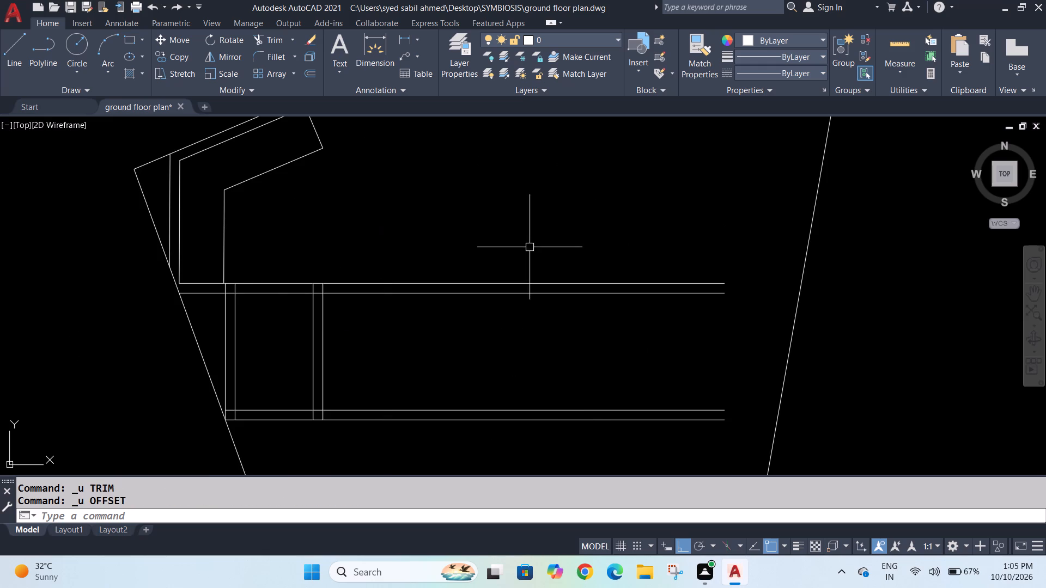
key("ctrl+z")
Measure the thickness of the small left room's left and right walls with linear dimensions, without placing them.
middle_click_drag(408, 284, 506, 273)
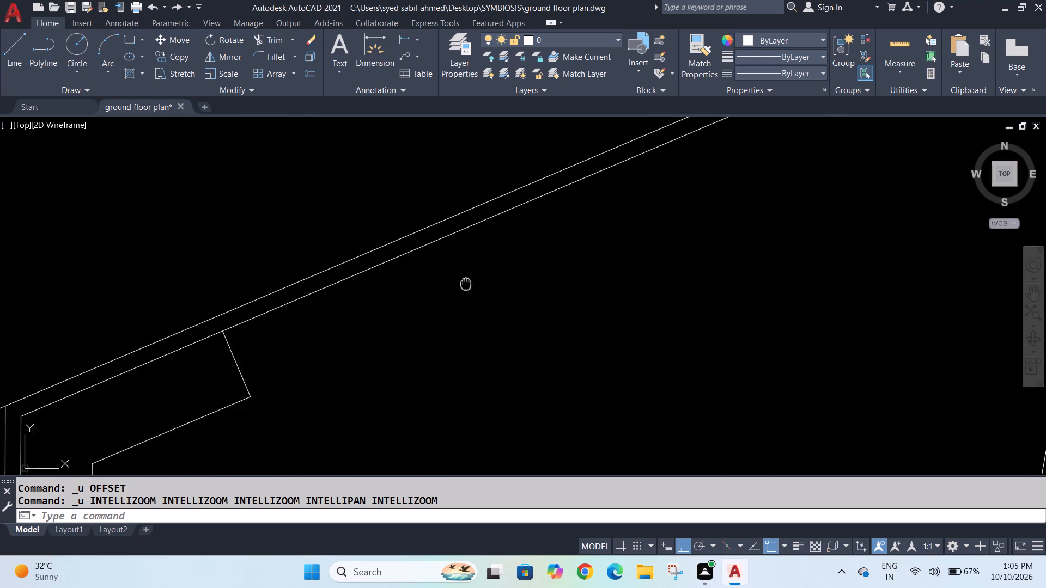
middle_click_drag(506, 273, 721, 126)
scroll(649, 236, "down", 4)
scroll(644, 329, "up", 4)
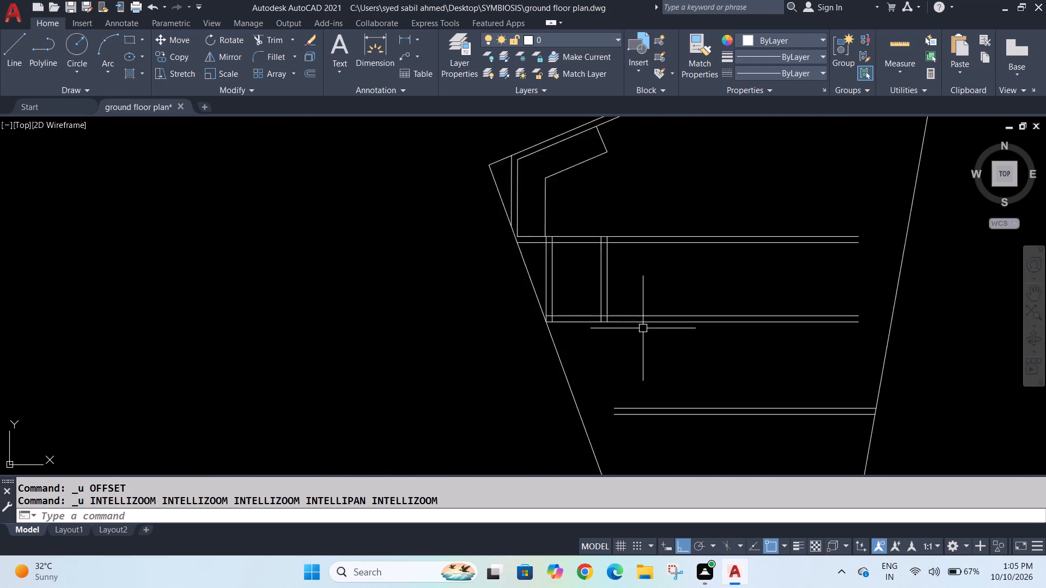
scroll(642, 328, "up", 1)
scroll(641, 328, "down", 2)
middle_click_drag(638, 284, 537, 314)
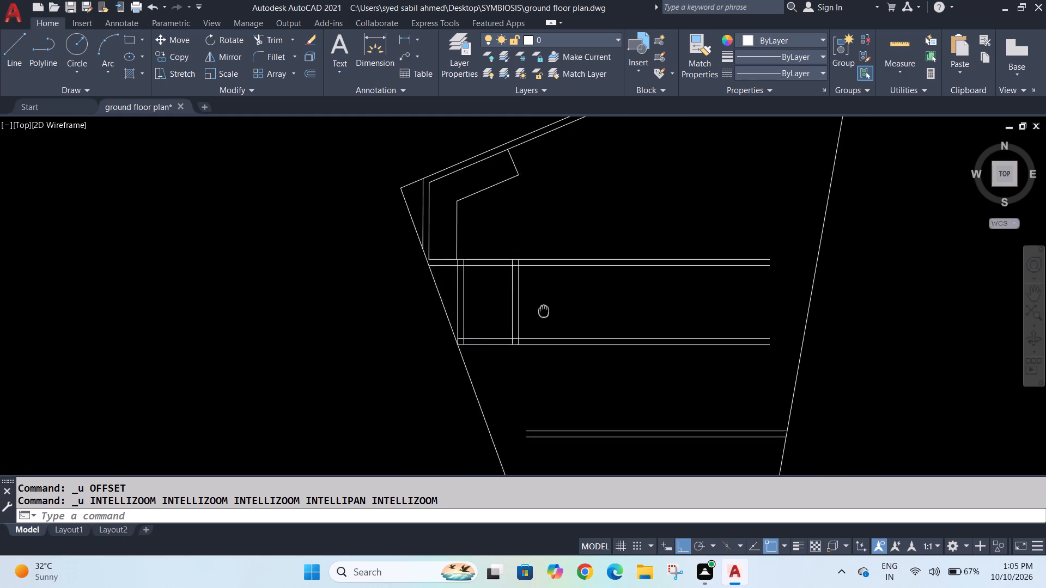
middle_click_drag(537, 314, 522, 320)
scroll(447, 324, "up", 1)
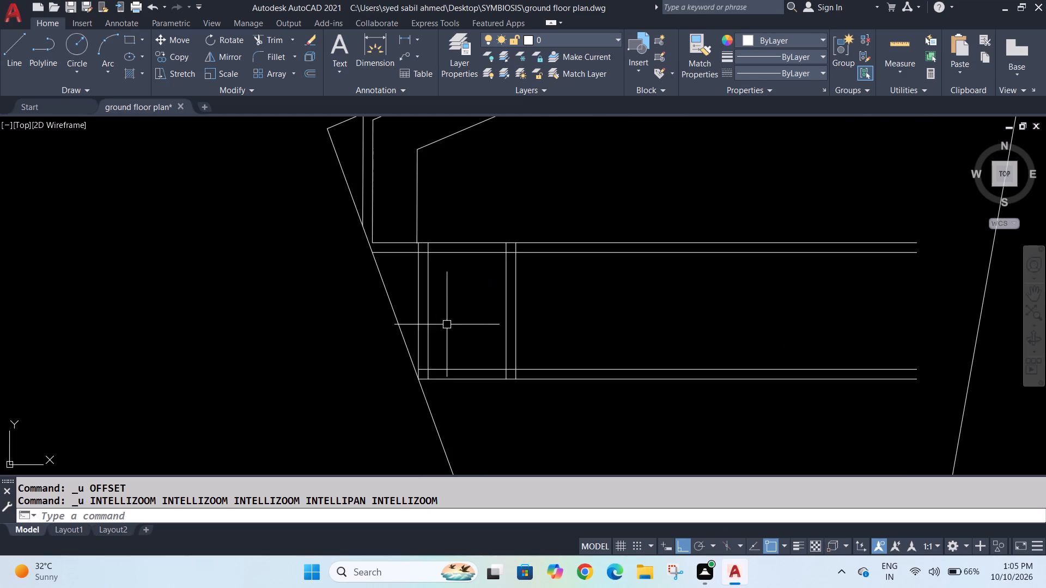
left_click(409, 40)
left_click(419, 295)
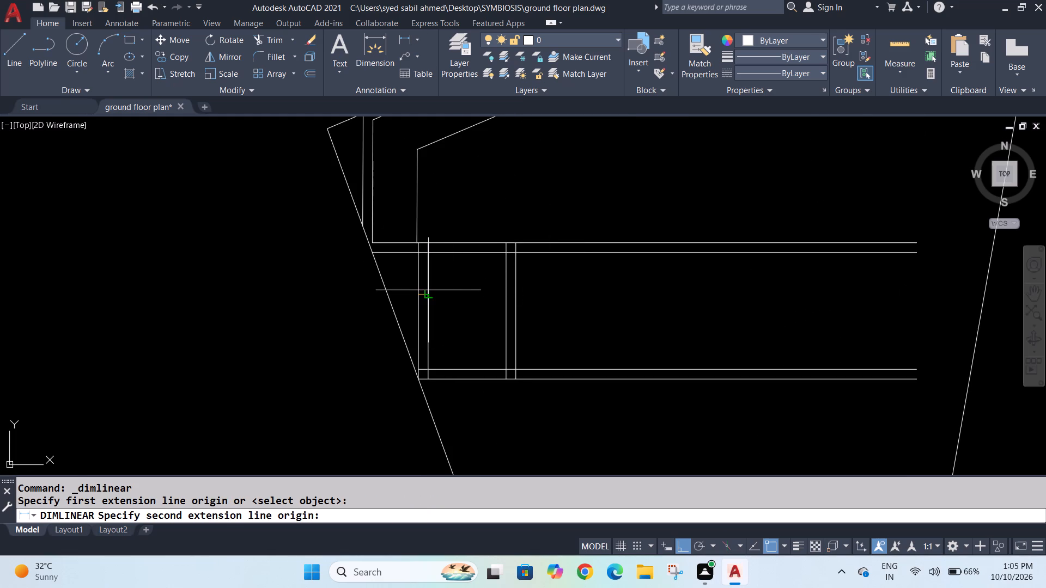
left_click(428, 290)
key("Escape")
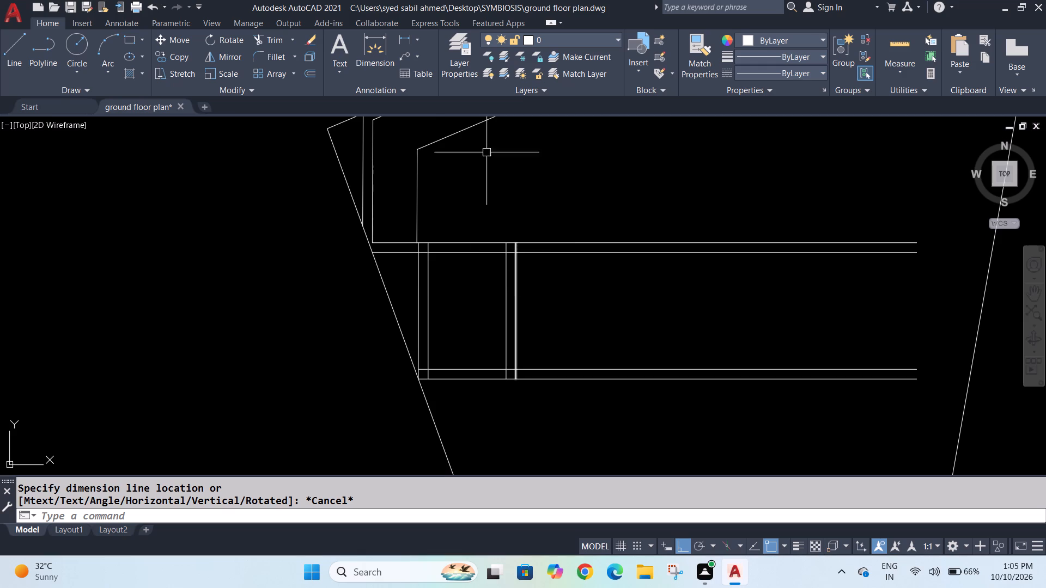
left_click(400, 42)
left_click(508, 311)
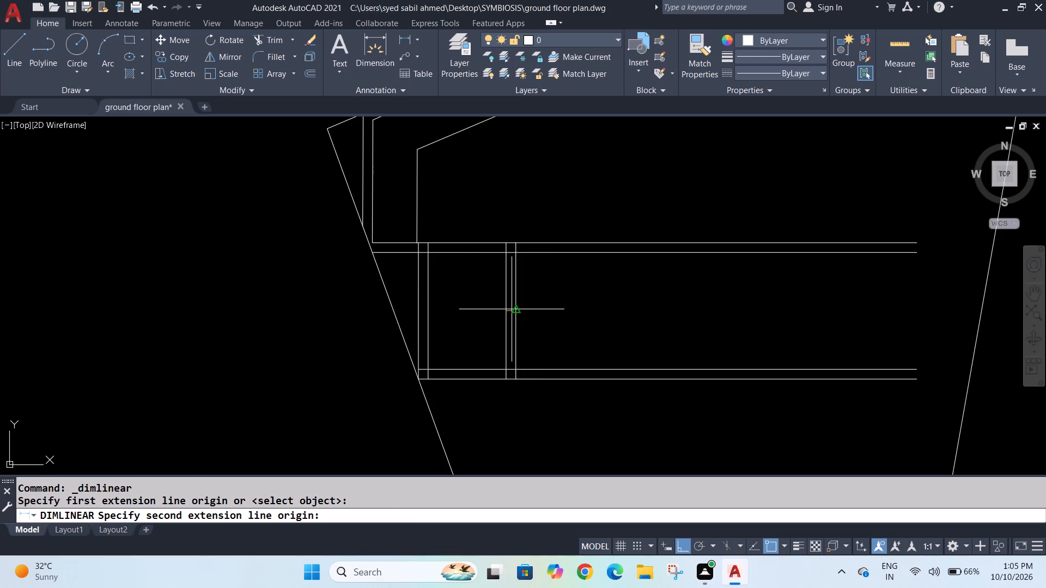
left_click(516, 309)
key("Escape")
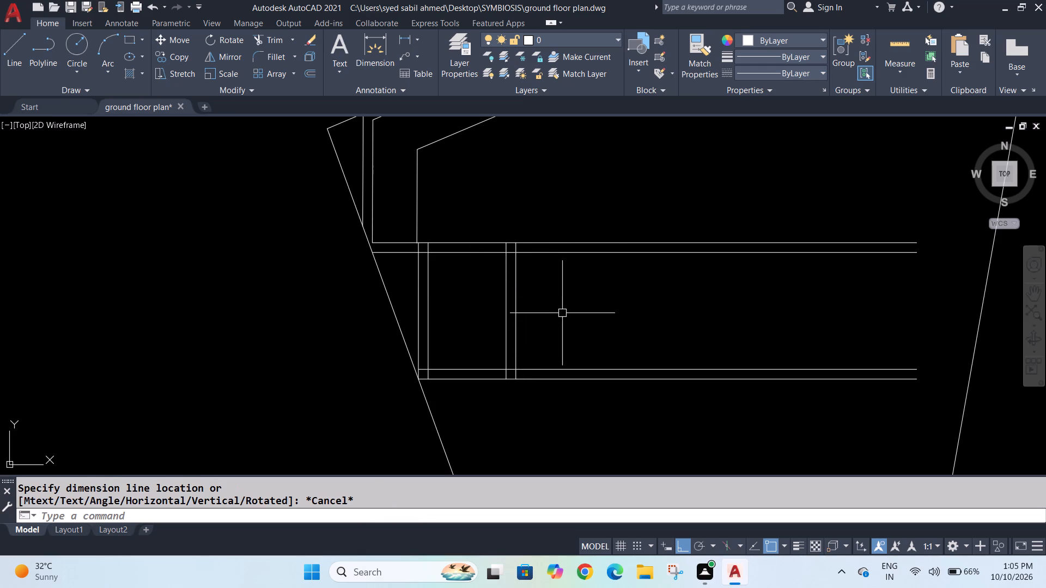
Measure the thickness of the long horizontal walls below and above the small left room, without placing the dimensions.
left_click(406, 30)
left_click(404, 39)
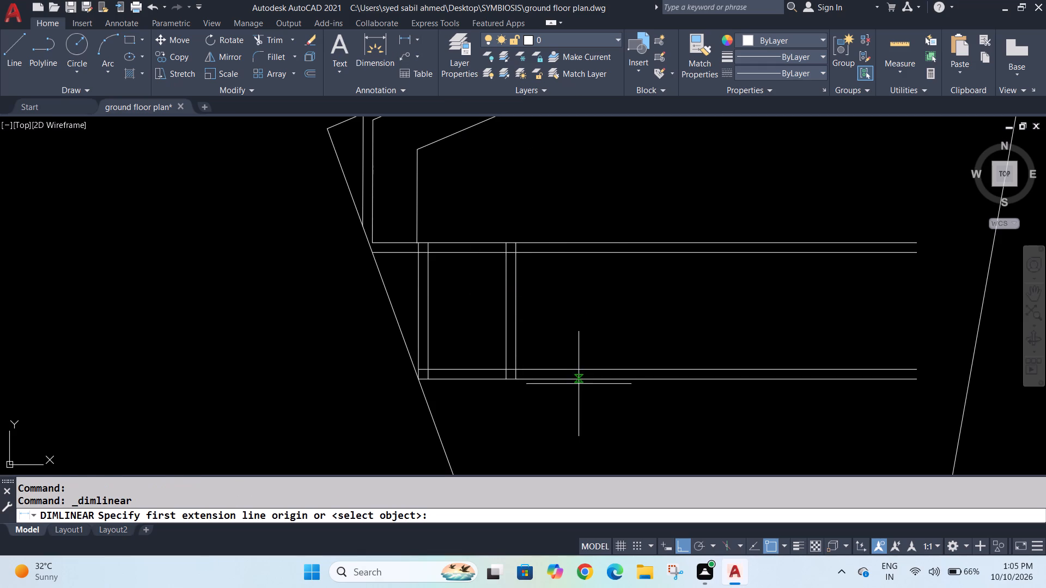
left_click(575, 377)
left_click(579, 372)
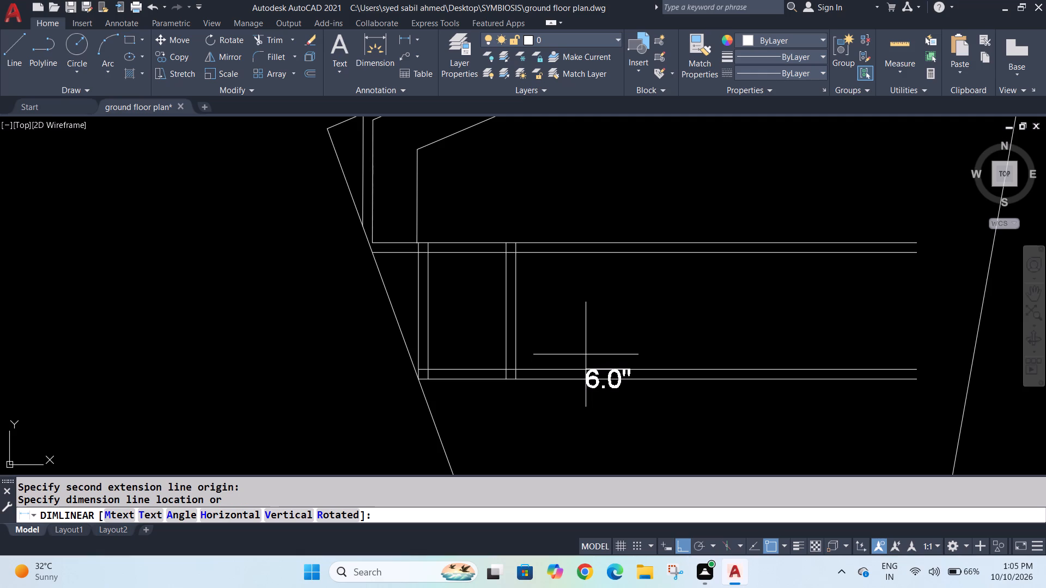
key("Escape")
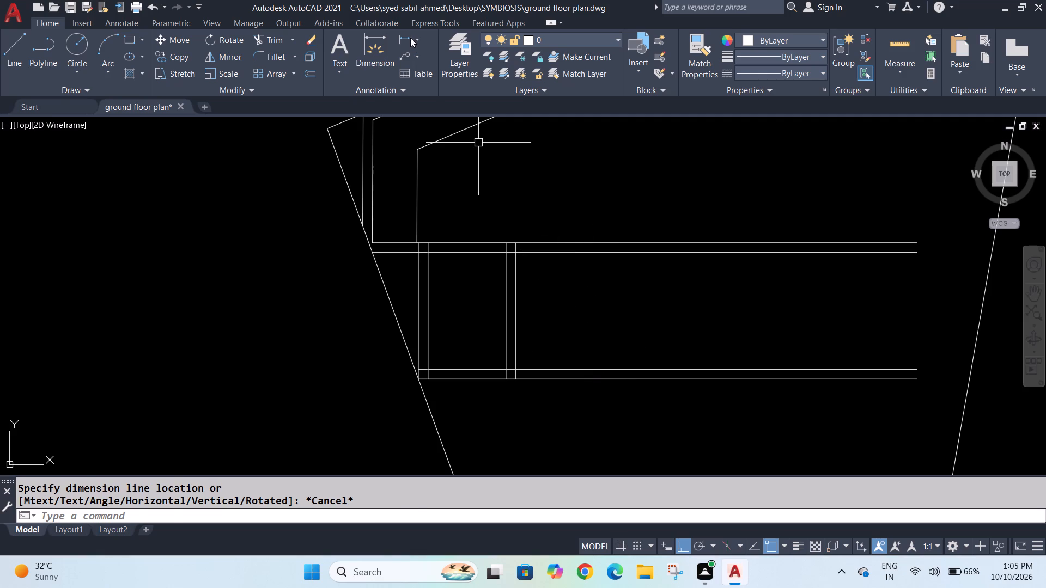
left_click(402, 40)
left_click(583, 255)
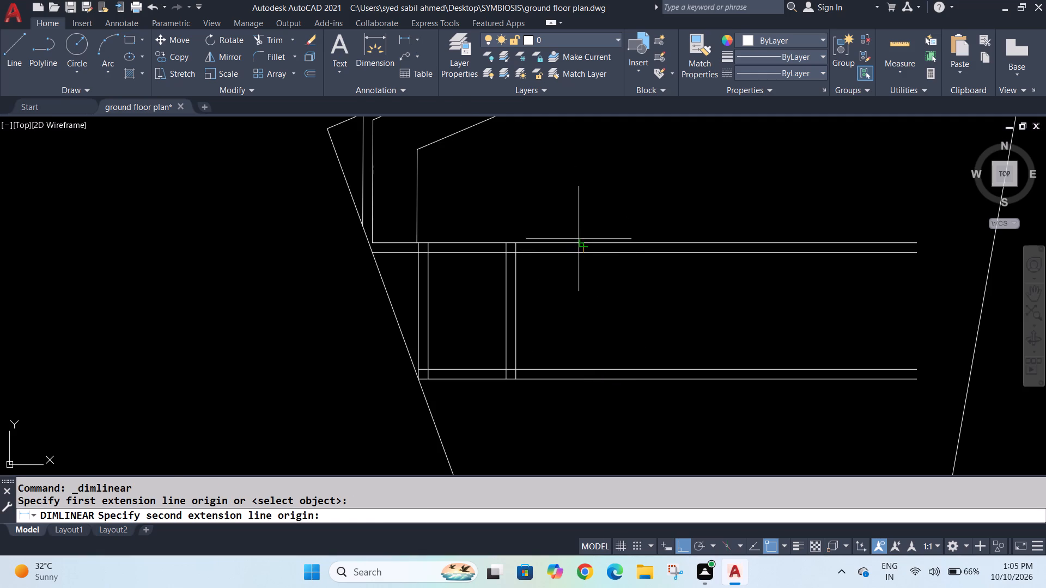
left_click(579, 242)
key("Escape")
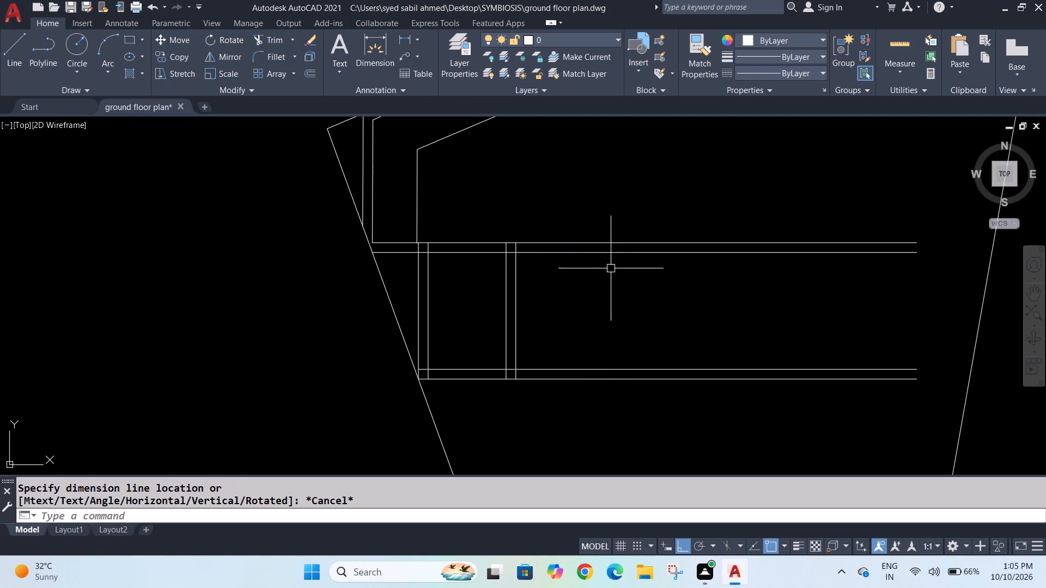
Erase both parallel horizontal wall lines in the lower part of the plot.
scroll(613, 278, "down", 2)
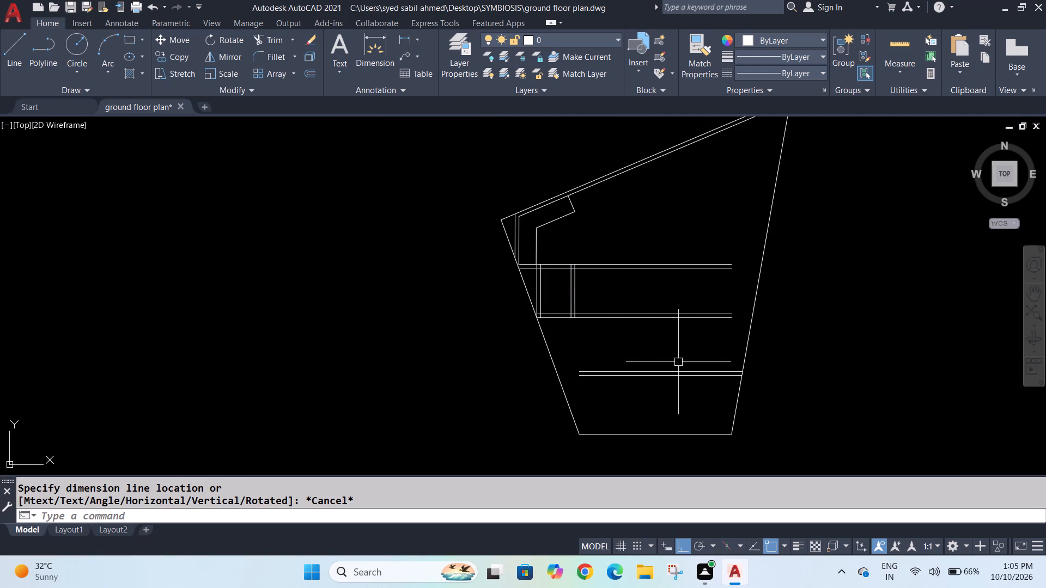
scroll(676, 372, "up", 4)
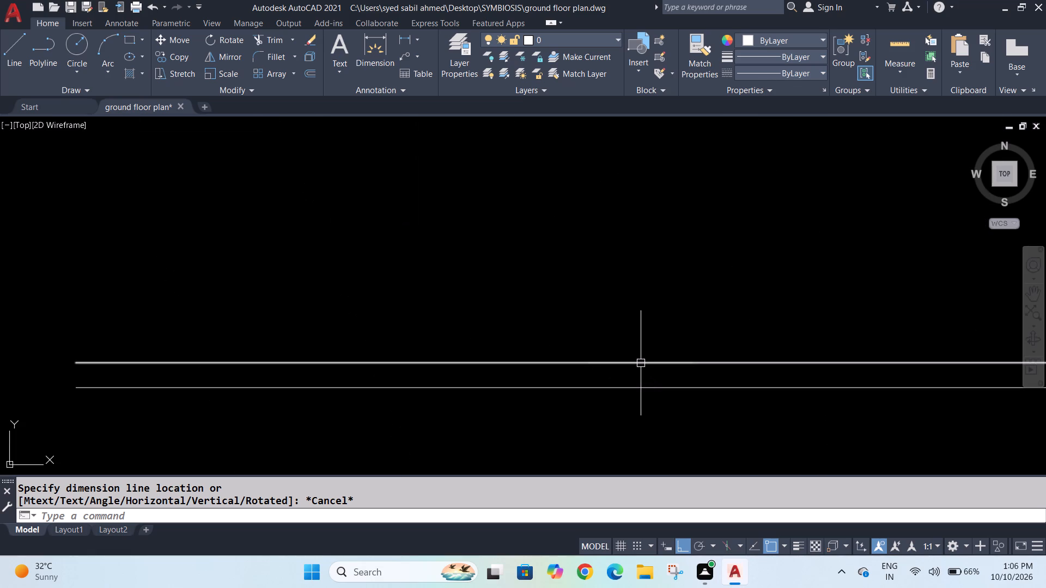
left_click(640, 362)
key("Delete")
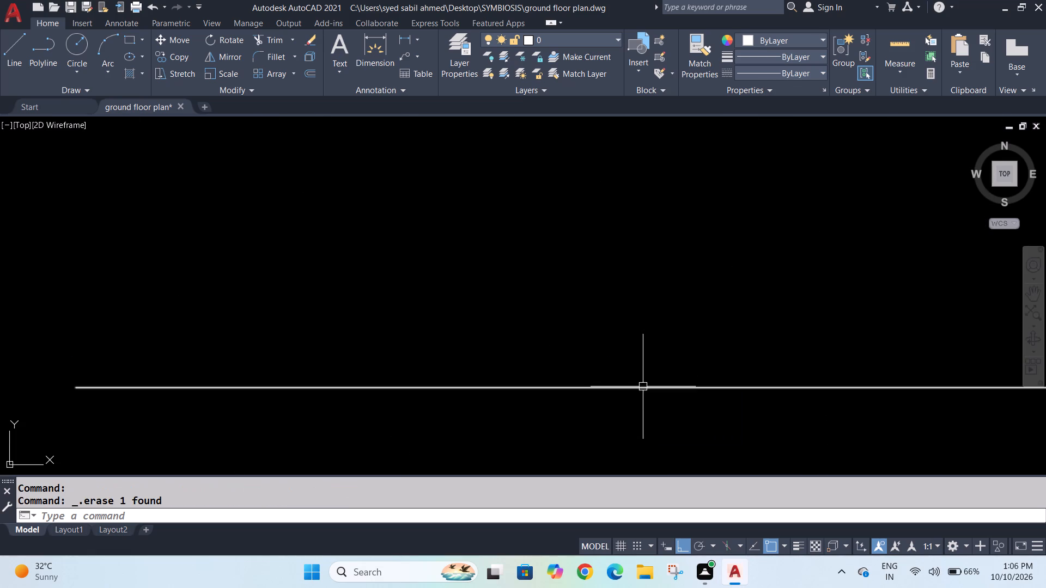
left_click(643, 387)
key("Delete")
scroll(641, 379, "down", 6)
scroll(633, 304, "up", 1)
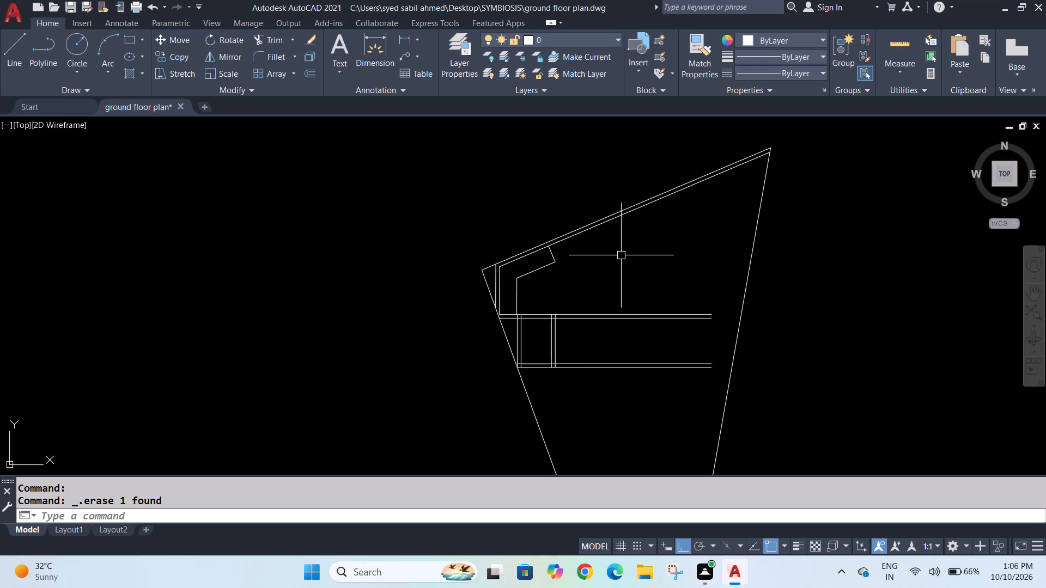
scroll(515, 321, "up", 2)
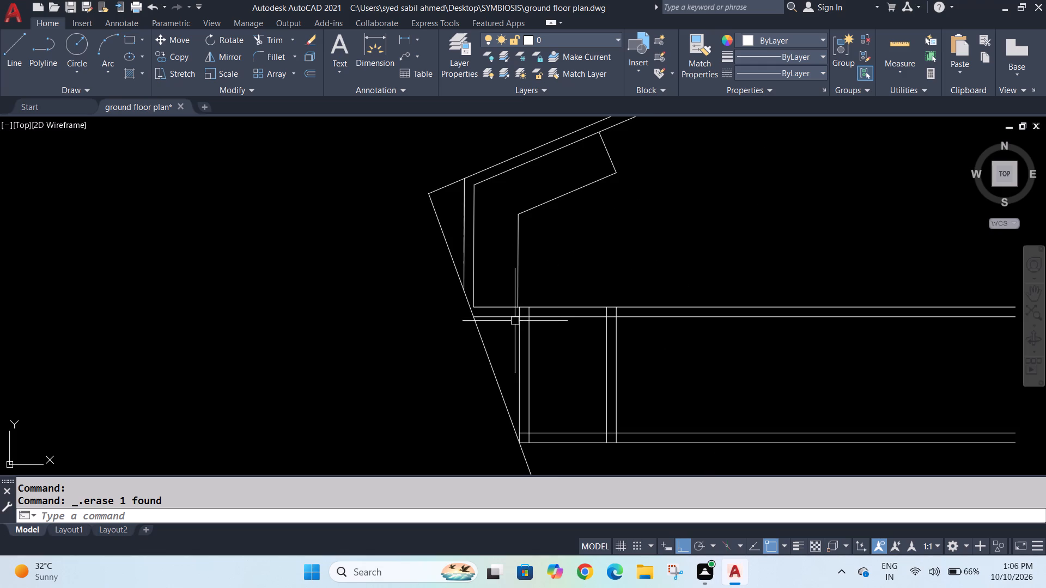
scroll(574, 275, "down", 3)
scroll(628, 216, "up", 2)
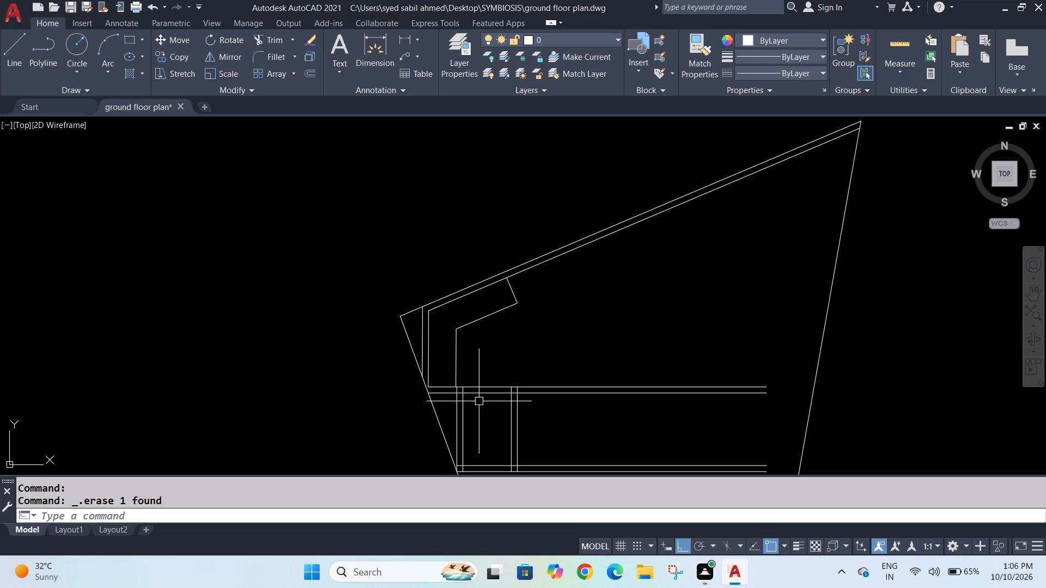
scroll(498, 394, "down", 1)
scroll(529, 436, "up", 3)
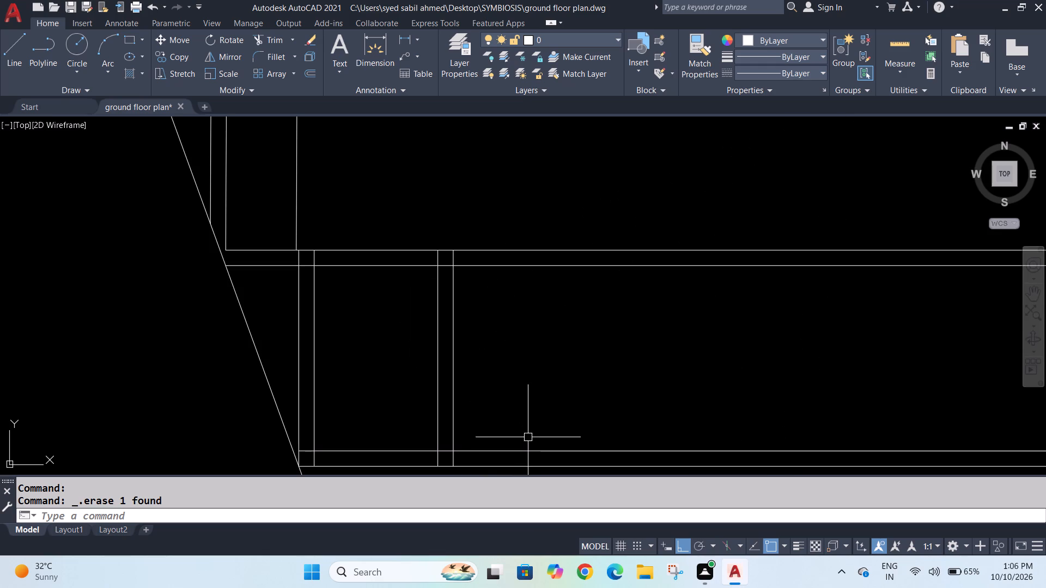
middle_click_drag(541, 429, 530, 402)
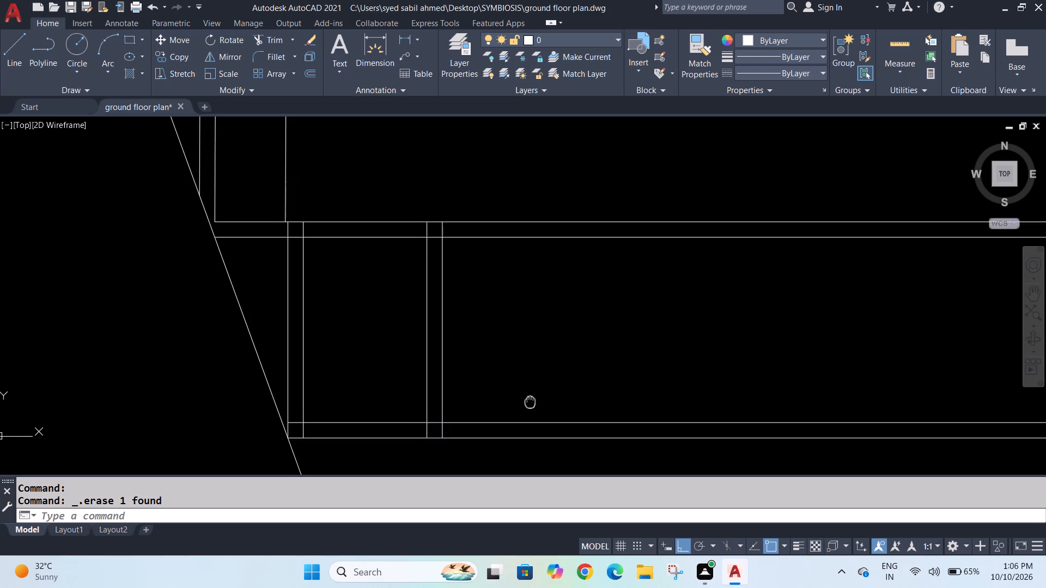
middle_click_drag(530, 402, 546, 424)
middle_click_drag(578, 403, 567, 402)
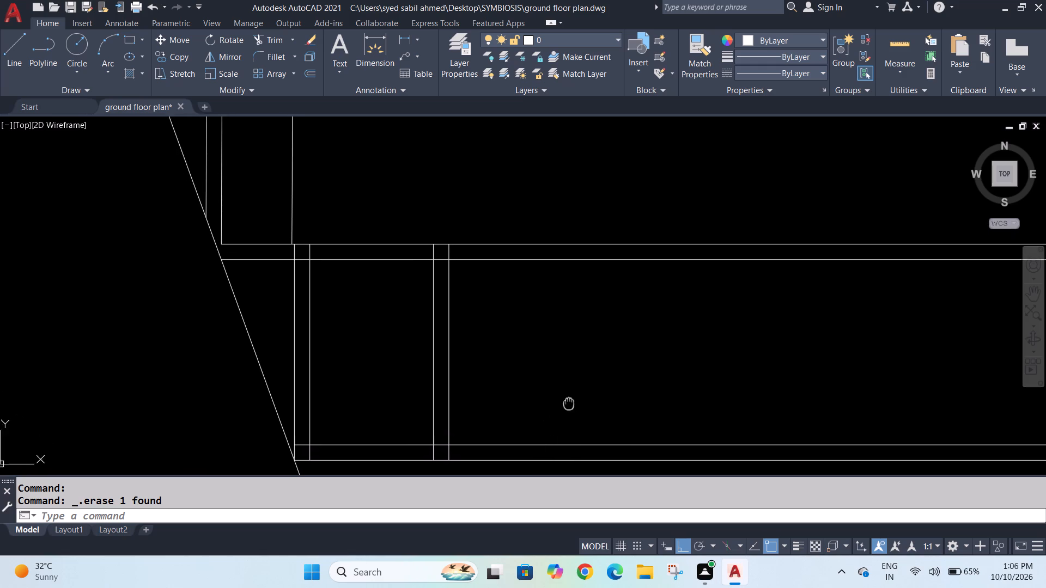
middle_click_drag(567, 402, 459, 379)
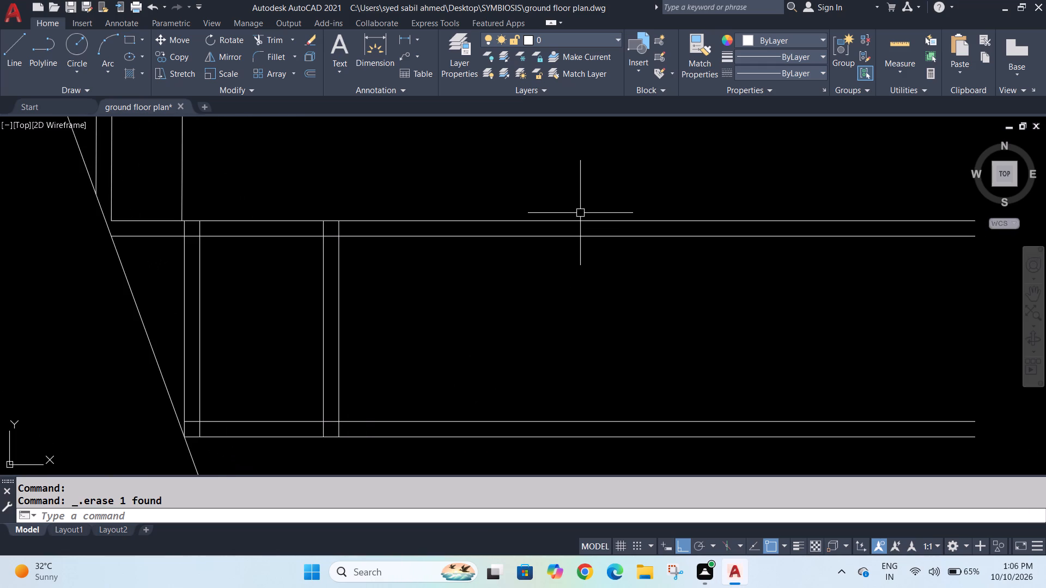
Trim both long horizontal wall lines level with the small left room's top back to the room's right wall.
type("tr")
key("Return")
left_click_drag(591, 205, 593, 254)
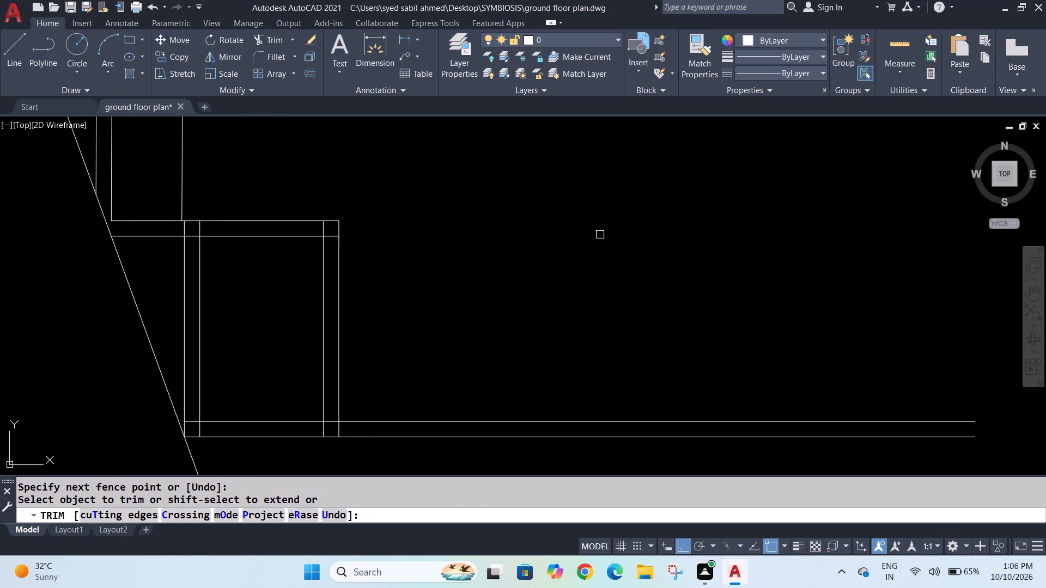
key("Escape")
key("Escape")
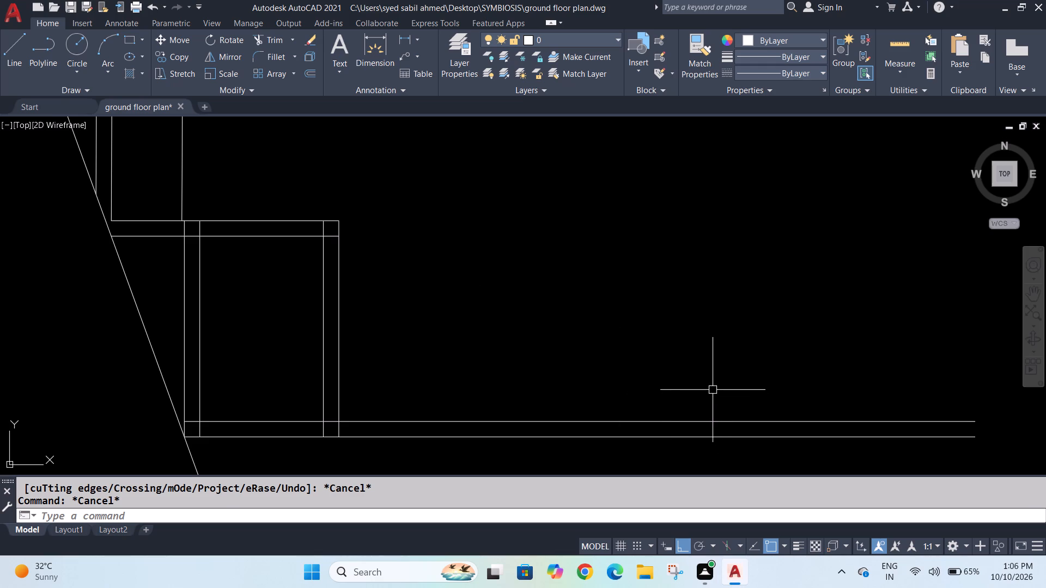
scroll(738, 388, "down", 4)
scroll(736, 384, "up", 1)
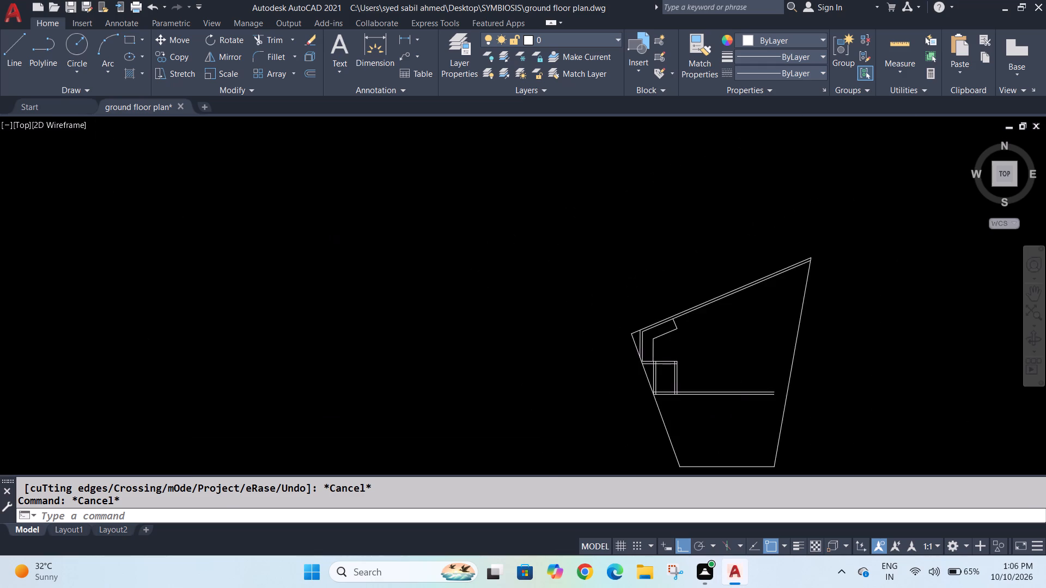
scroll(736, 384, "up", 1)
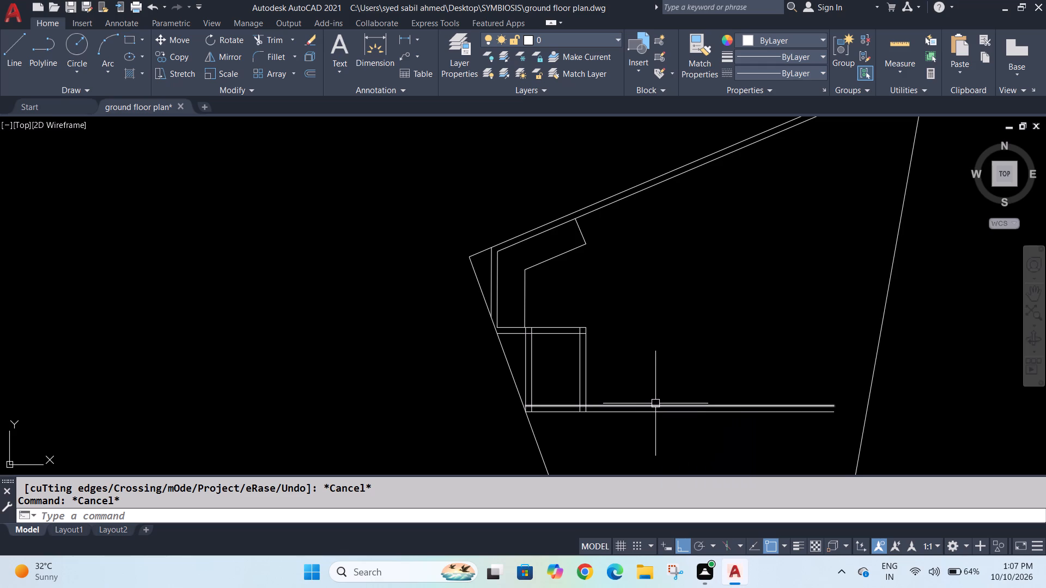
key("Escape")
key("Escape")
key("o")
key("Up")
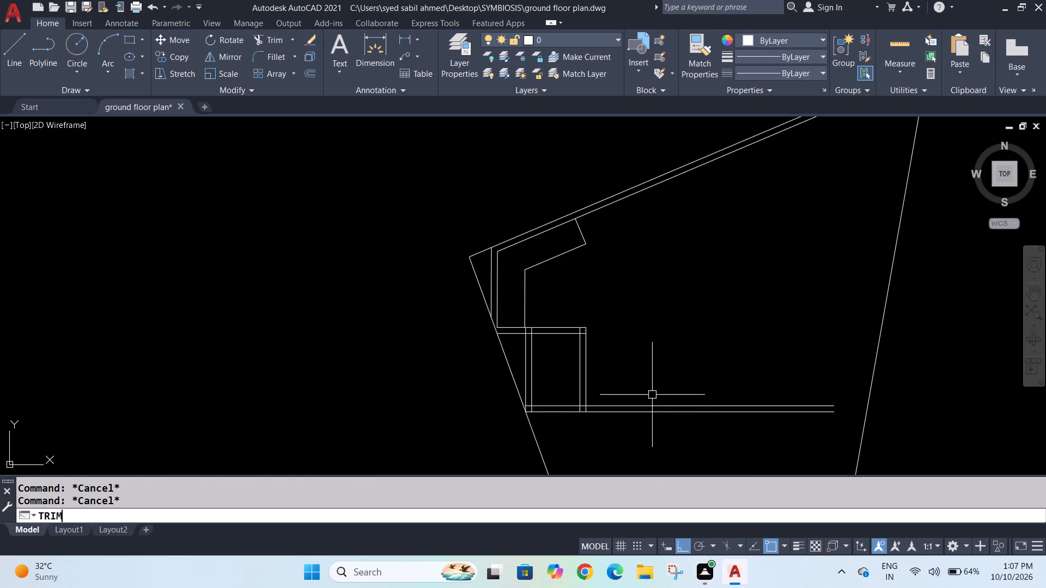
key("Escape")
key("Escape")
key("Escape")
Offset the upper line of the long horizontal bottom wall 9'-5" upward.
key("o")
key("Return")
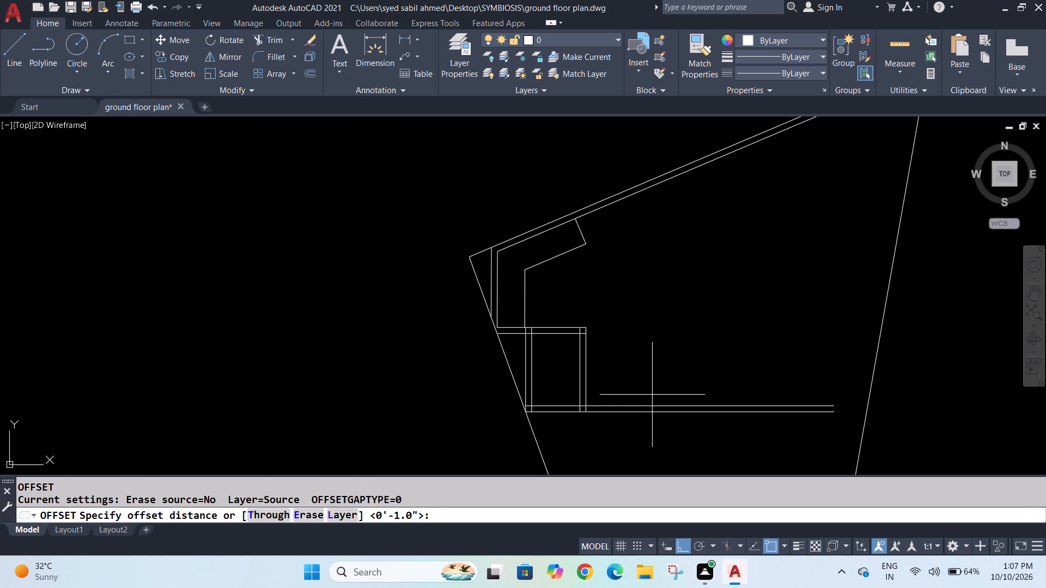
key("9")
type("'-")
type("5\"")
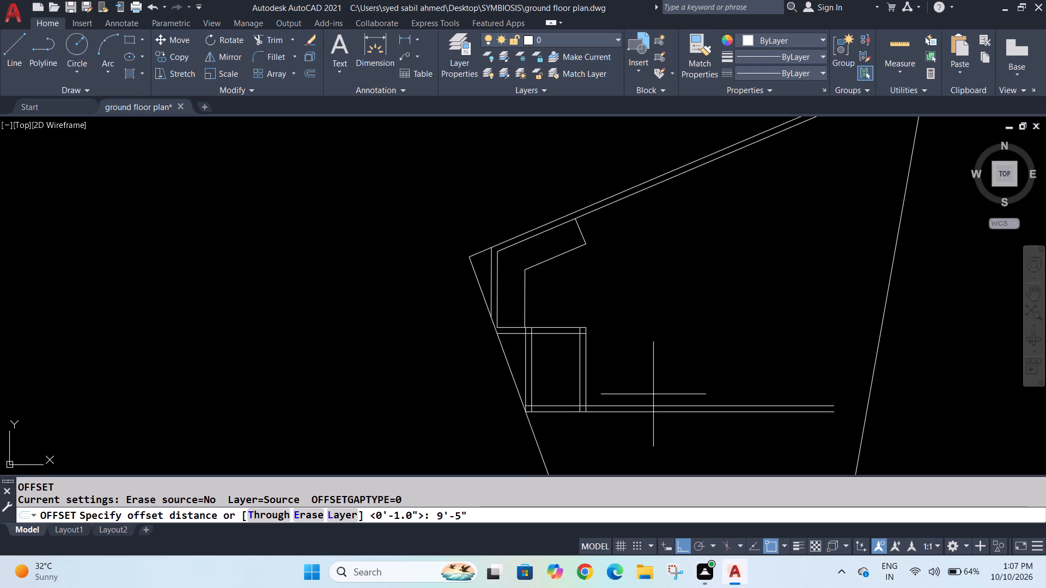
key("Return")
left_click(633, 402)
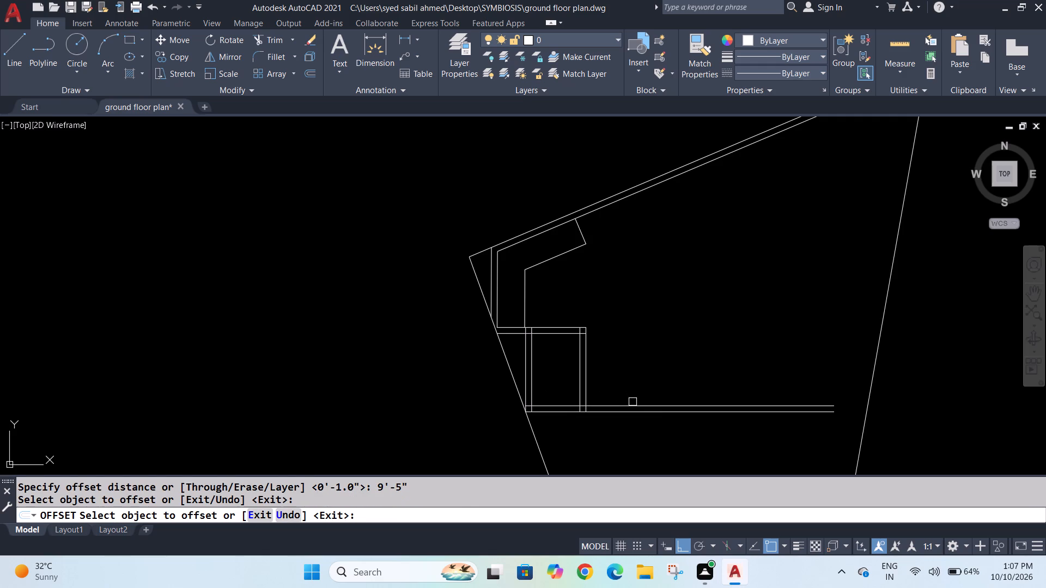
left_click(647, 404)
left_click(667, 334)
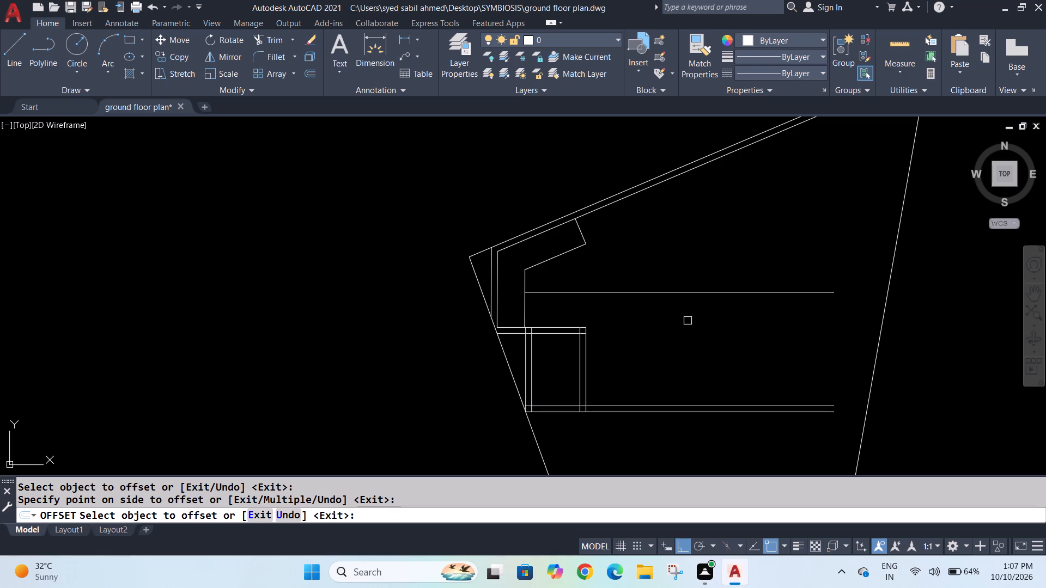
key("Escape")
key("Escape")
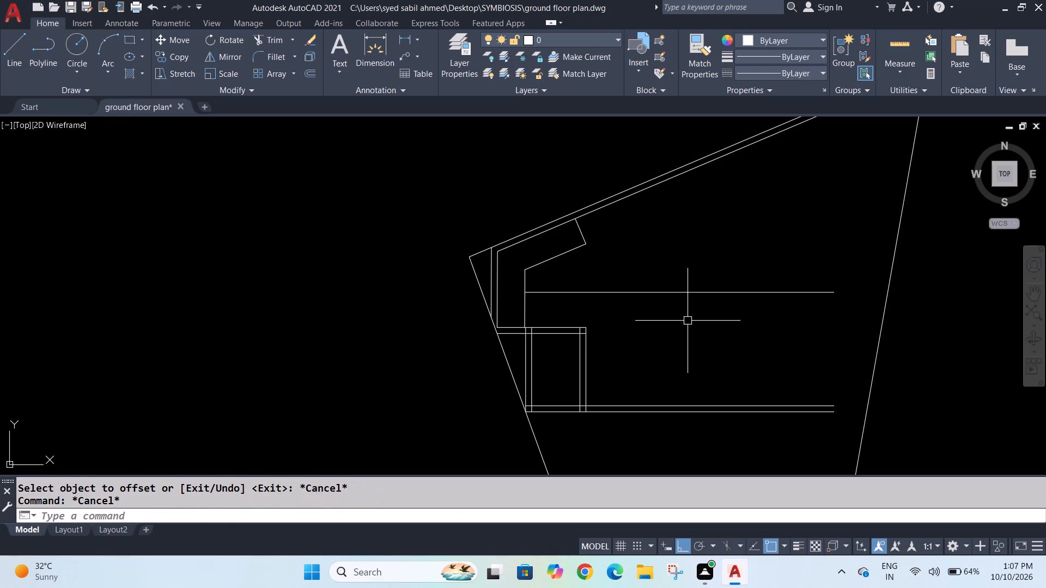
Offset the new upper horizontal line 6" upward to form the central room's top wall.
key("o")
key("Return")
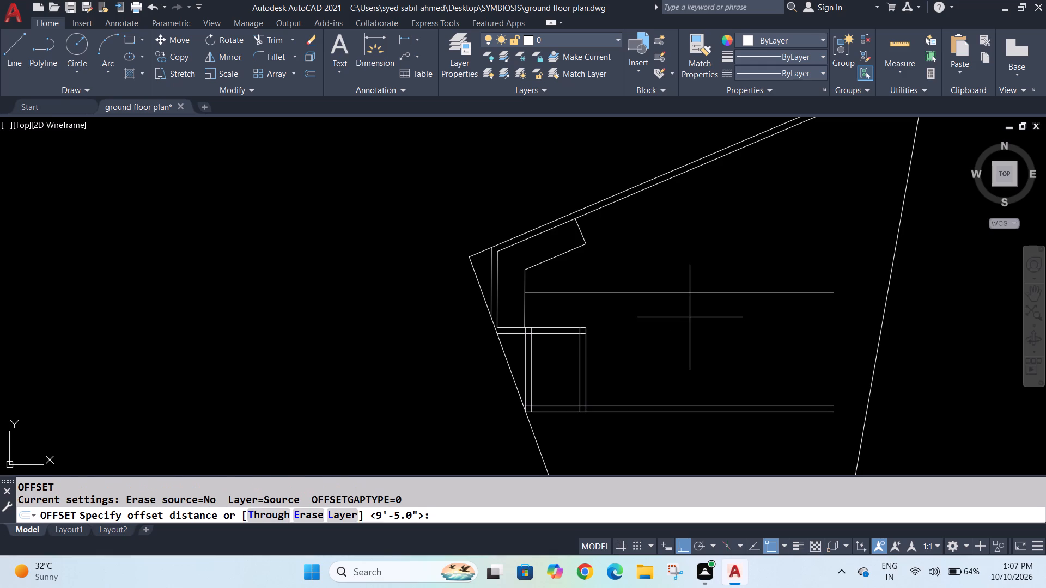
type("6\"")
key("Return")
left_click(702, 291)
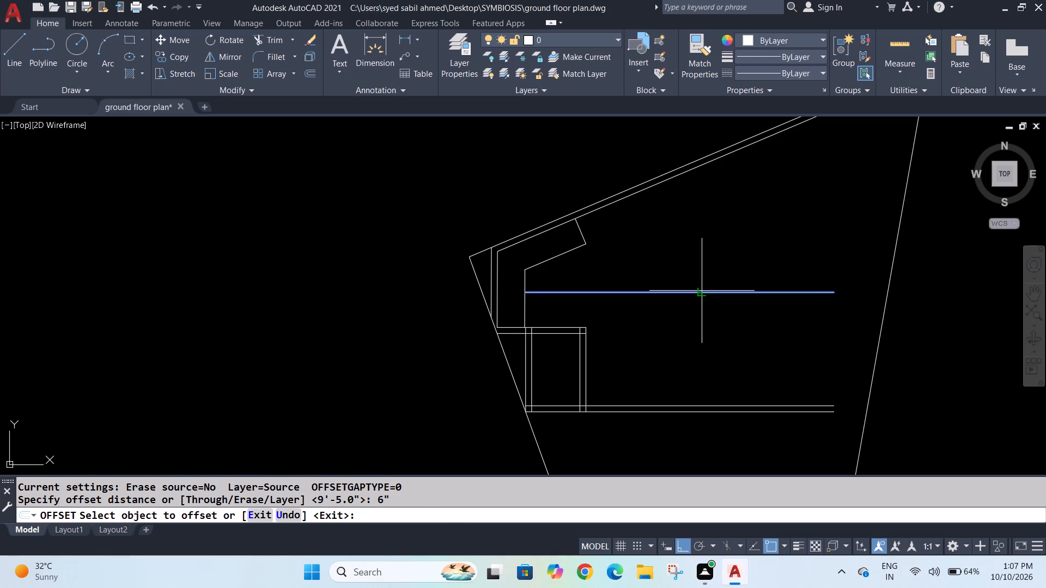
left_click(702, 283)
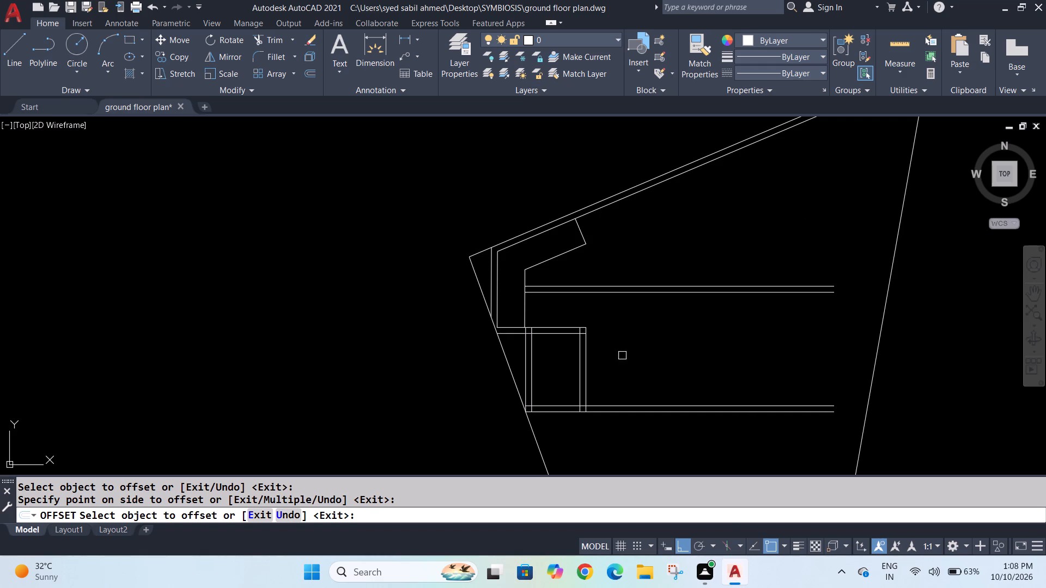
key("Escape")
key("Escape")
Offset the outer line of the small left room's right wall 3' to the right.
key("o")
key("Return")
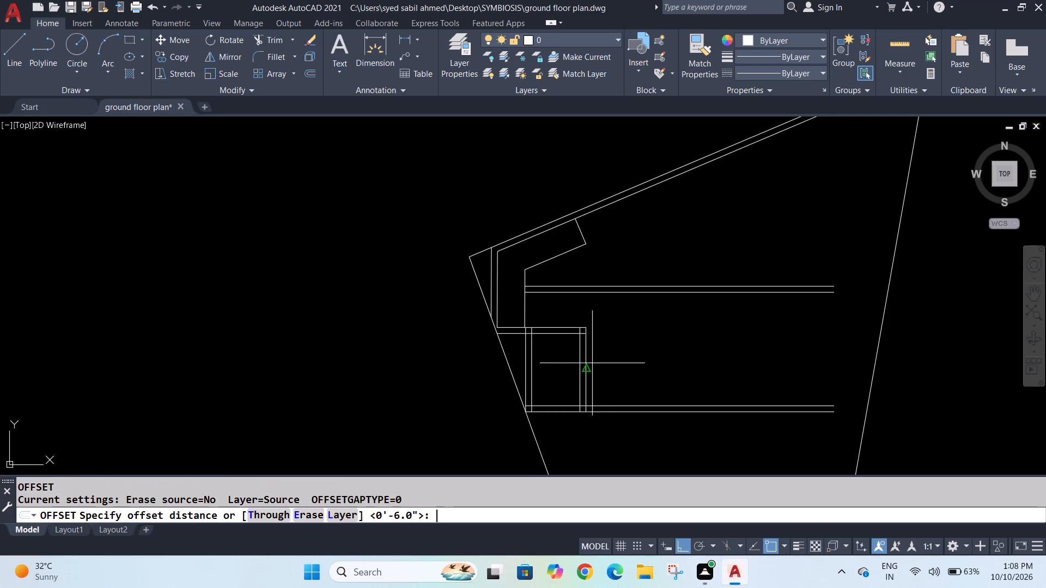
type("3'")
key("Return")
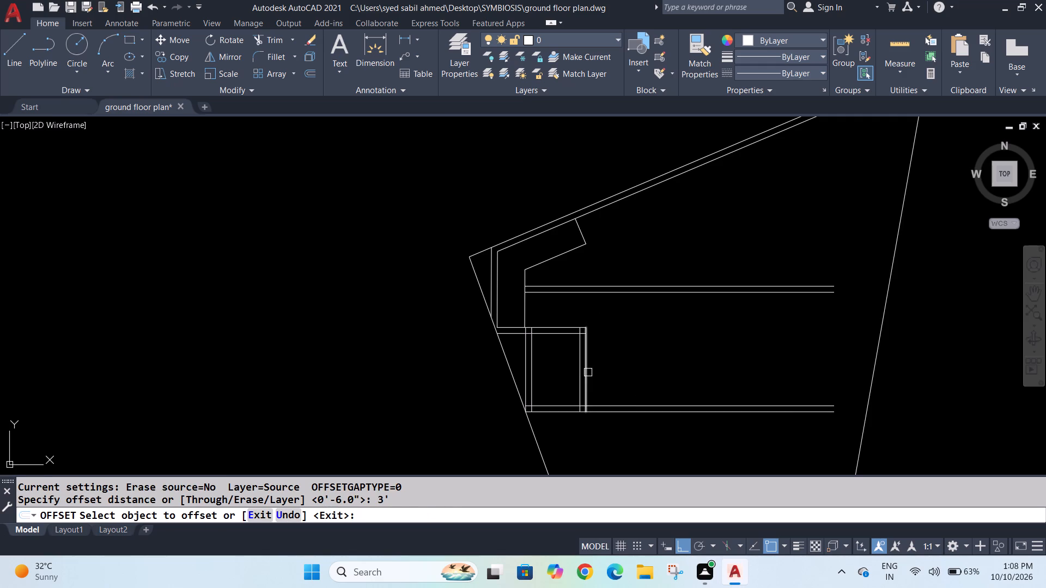
left_click(588, 372)
left_click(620, 364)
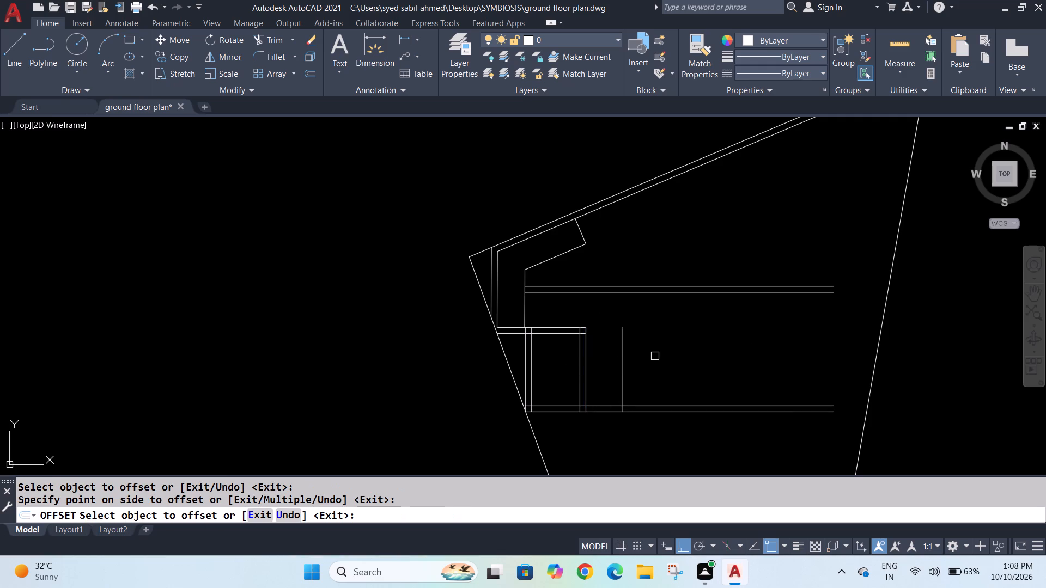
key("Escape")
key("Escape")
Offset the new vertical line 6" to the right to form the central room's left wall.
key("o")
key("Return")
type("6\"")
key("Return")
left_click(622, 373)
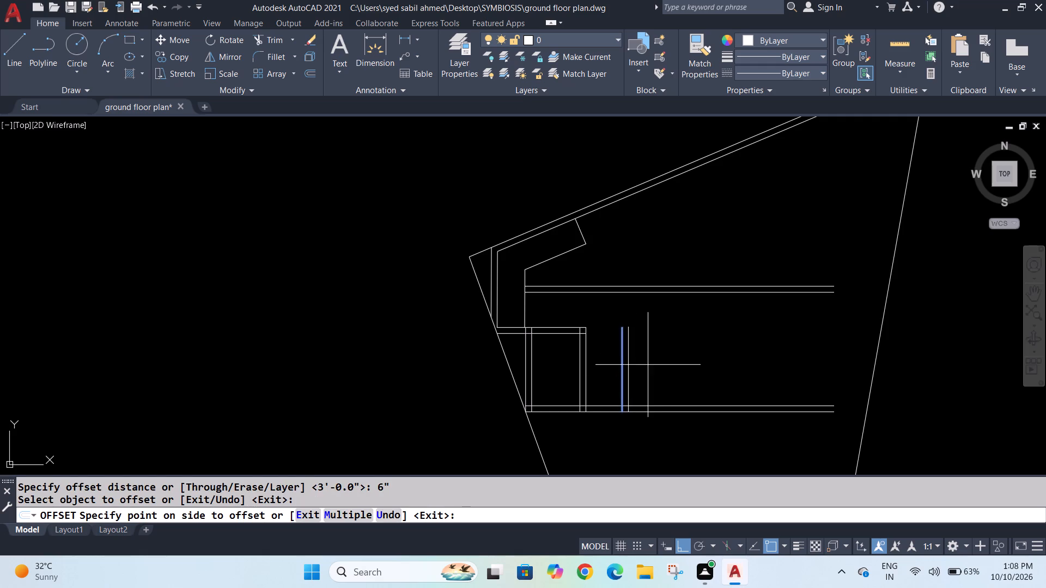
left_click(648, 365)
key("Escape")
key("Escape")
Extend both lines of the central room's left wall up to the outer line of its top wall.
type("ex")
key("Return")
left_click(629, 362)
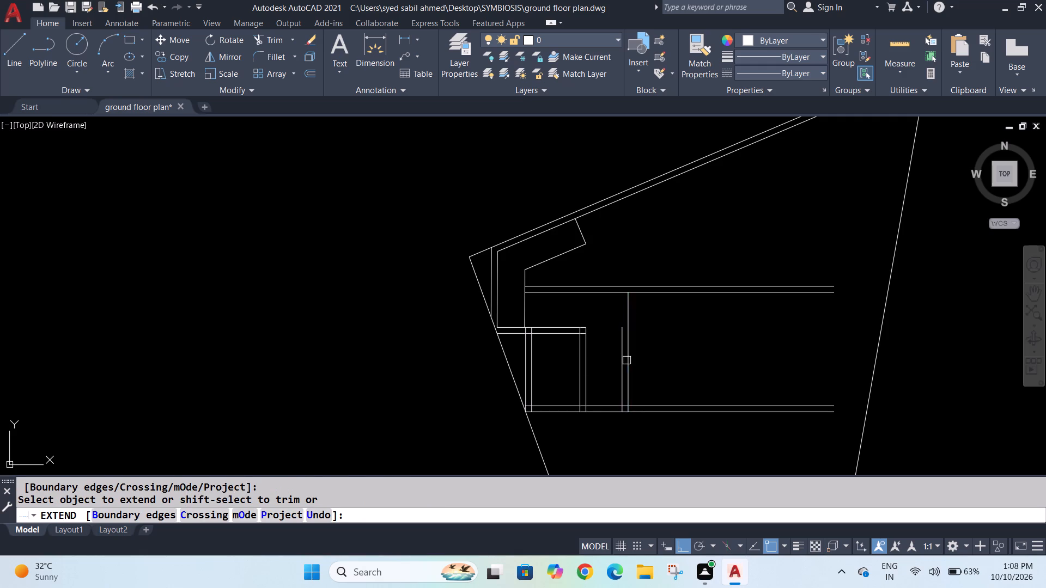
left_click(622, 351)
key("Escape")
key("Escape")
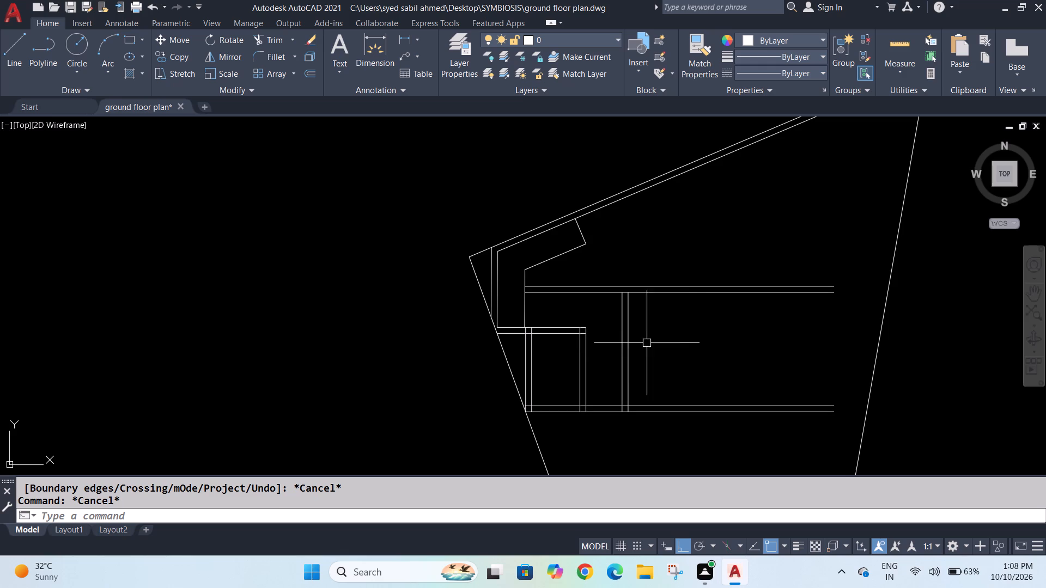
key("e")
key("x")
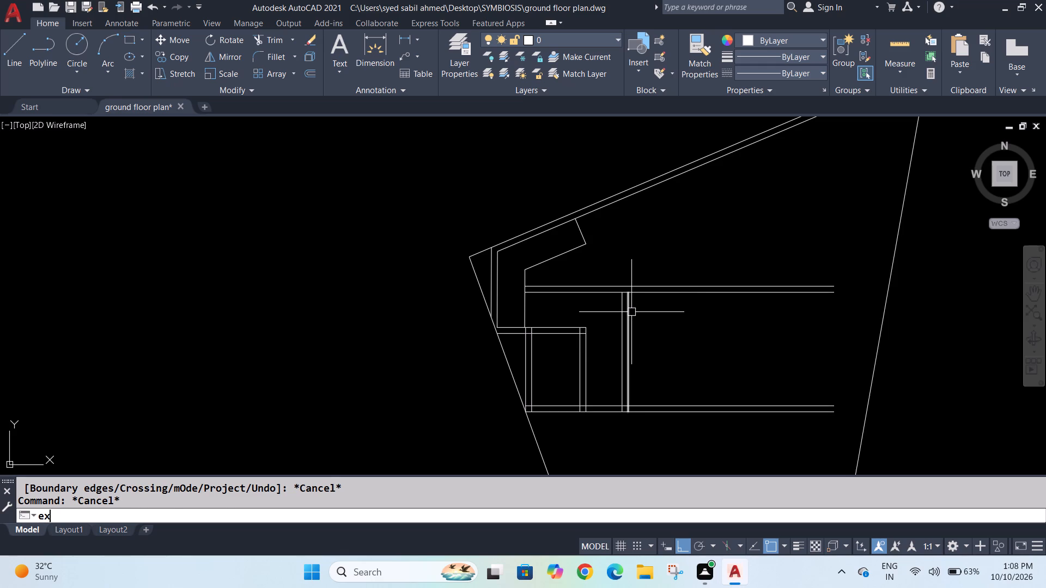
key("Return")
left_click(628, 308)
left_click(620, 309)
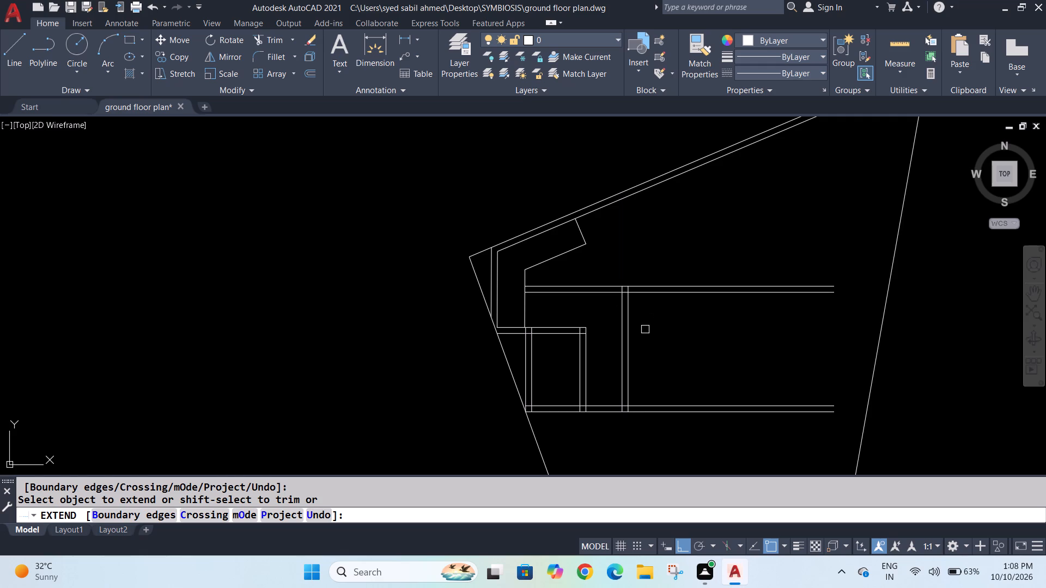
key("Escape")
key("Escape")
Trim both top wall lines where they run past the central room's left wall on the left side.
type("tr")
key("Return")
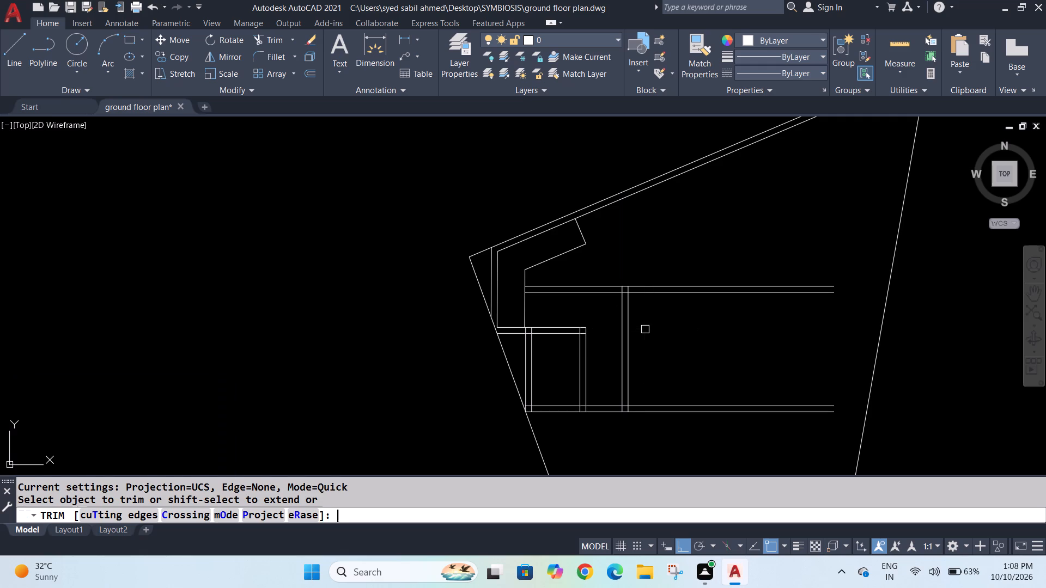
left_click(585, 289)
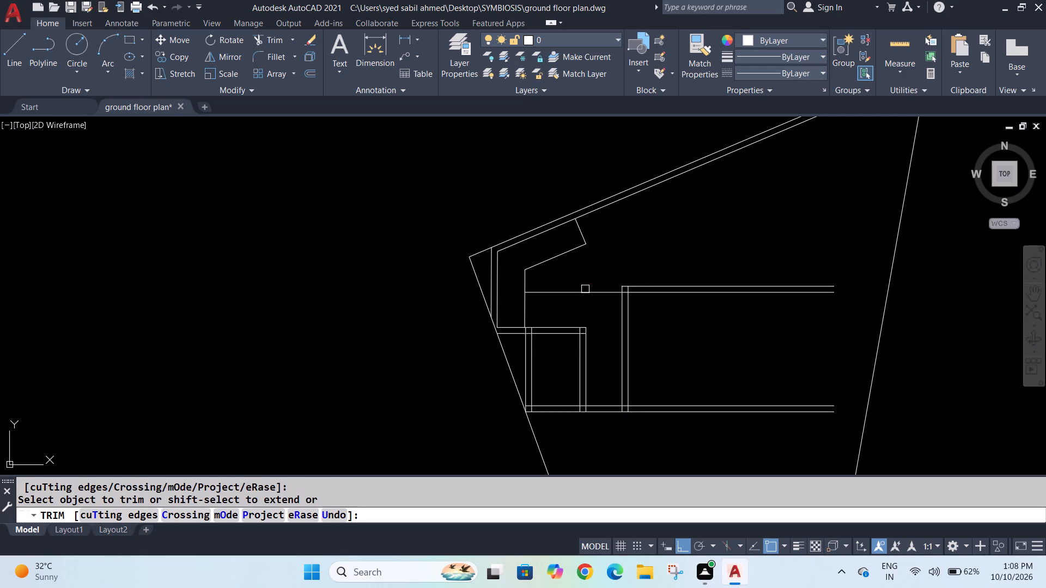
left_click(583, 293)
key("Escape")
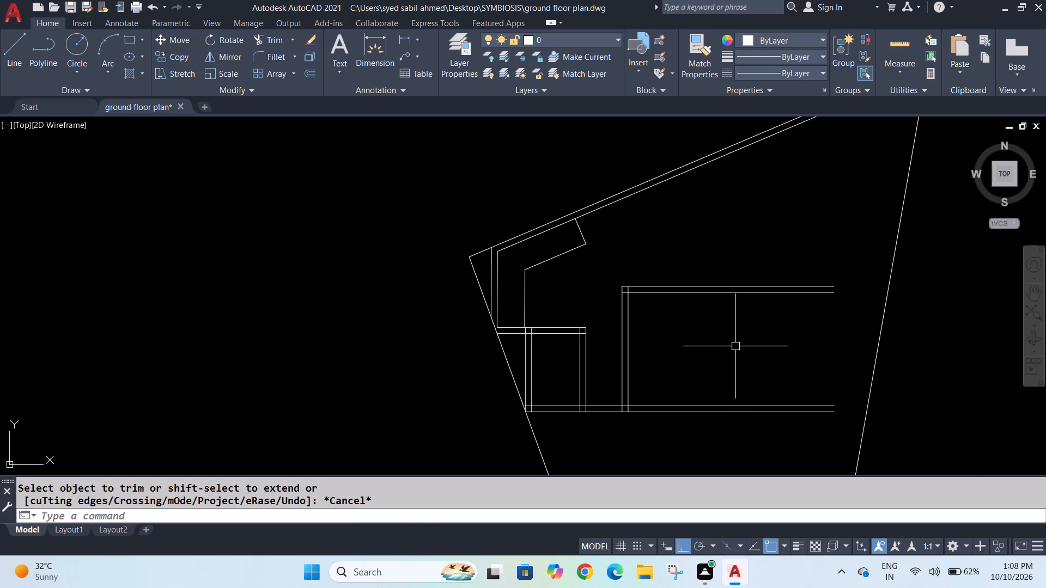
Offset the inner line of the central room's left wall 10' to the right.
key("o")
key("Return")
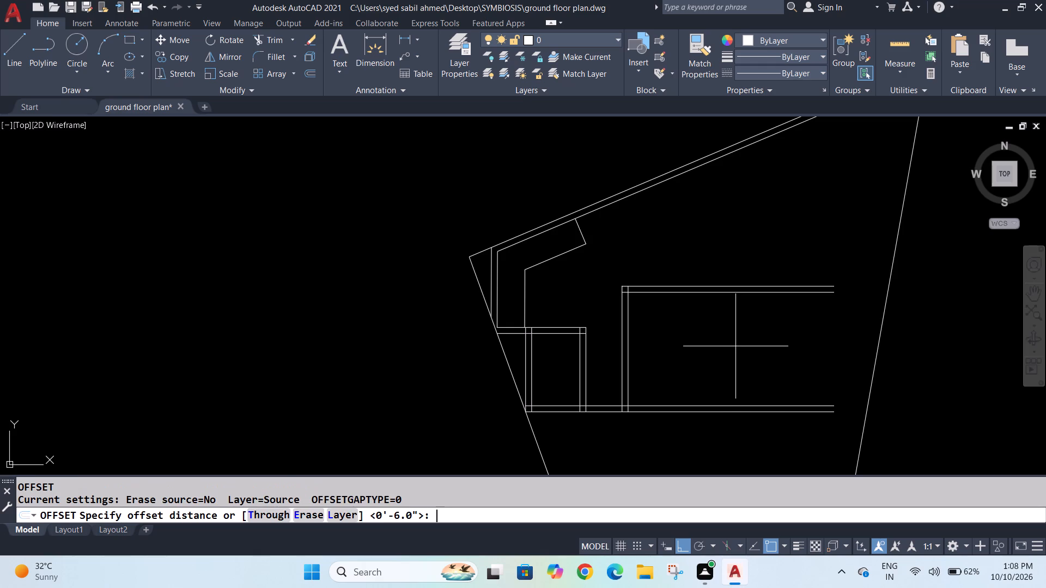
type("10'")
key("Return")
left_click(629, 338)
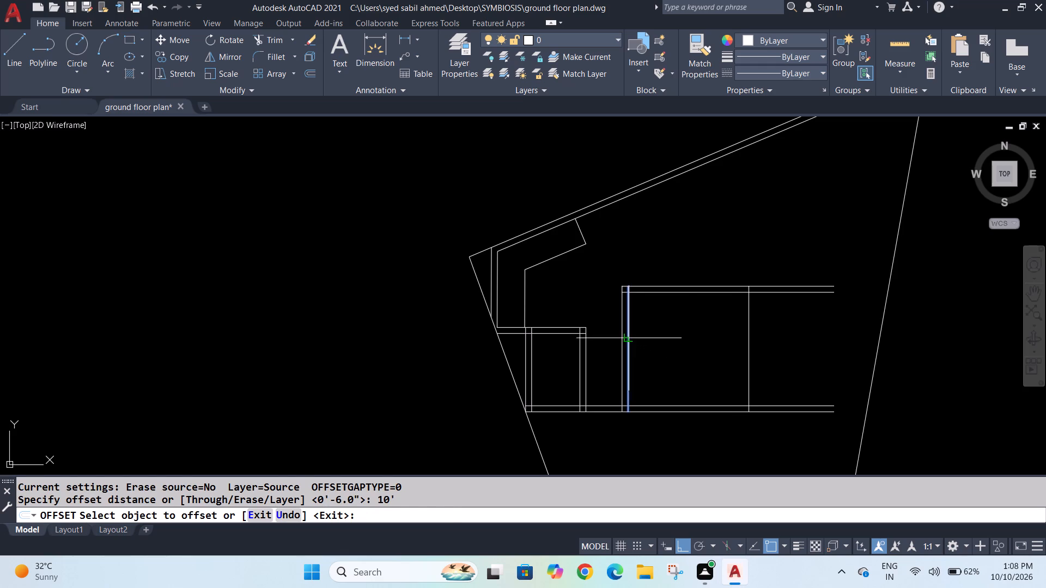
left_click(730, 341)
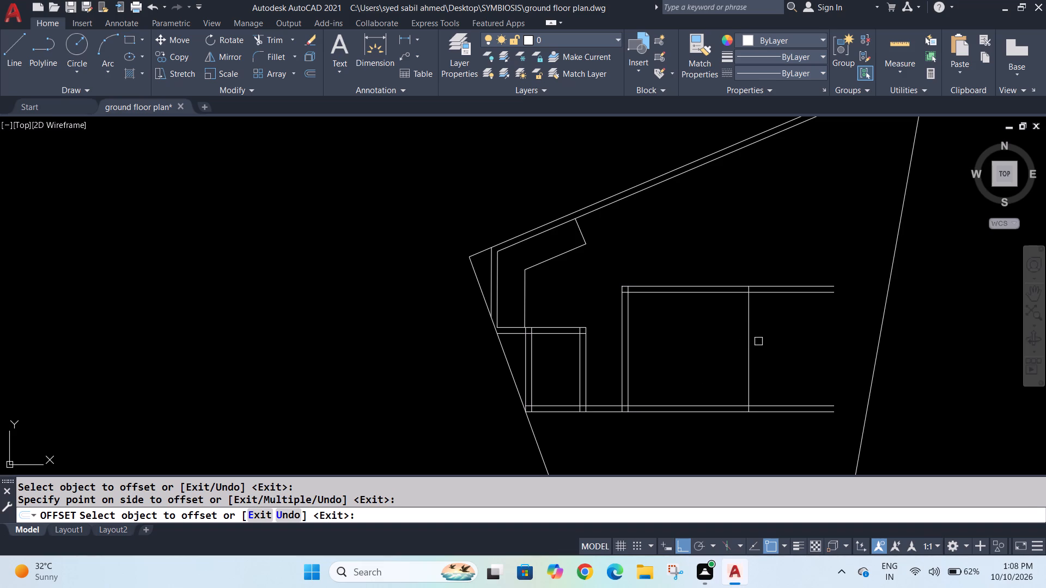
key("o")
key("BackSpace")
key("e")
key("Return")
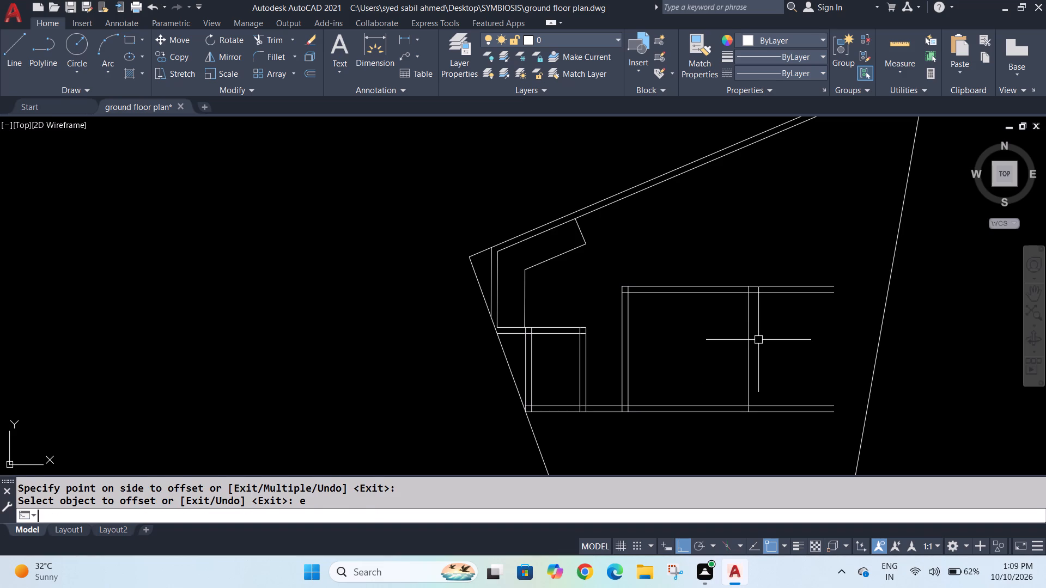
Offset the vertical line at the central room's right side 6" to the right to form its right wall.
key("o")
key("Return")
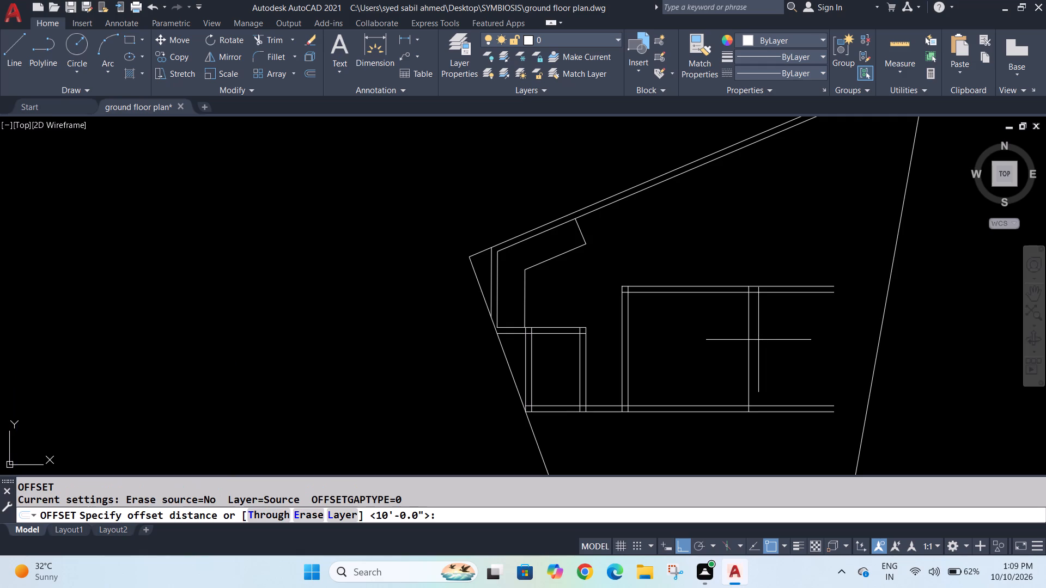
type("6\"")
key("Return")
left_click(747, 335)
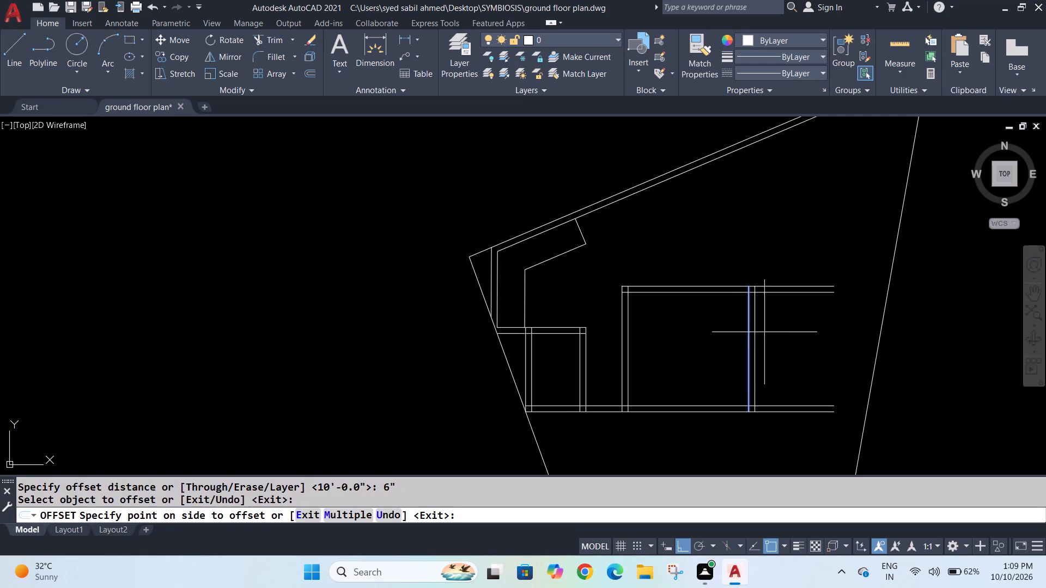
left_click(777, 332)
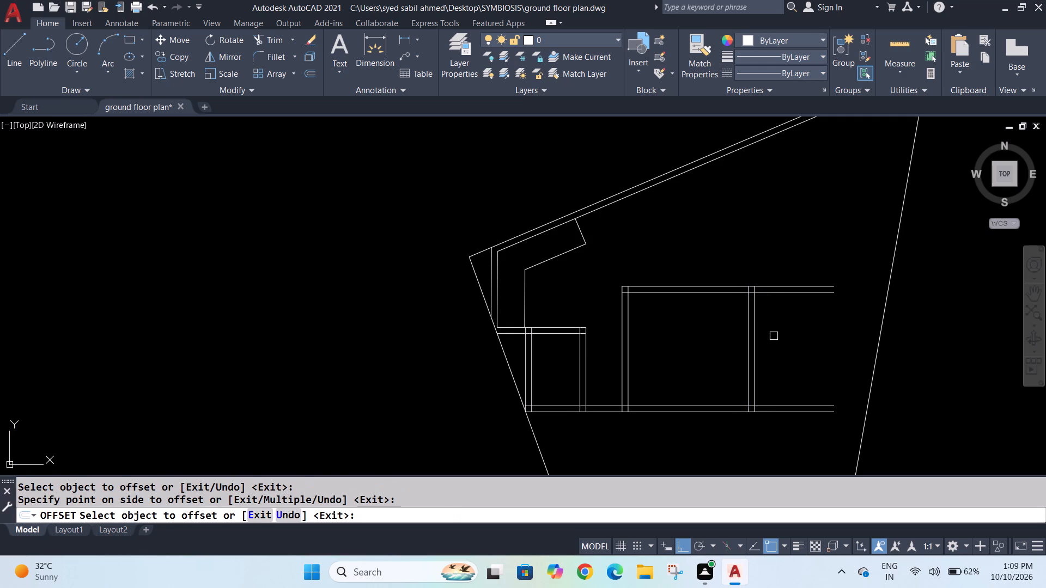
key("e")
key("Return")
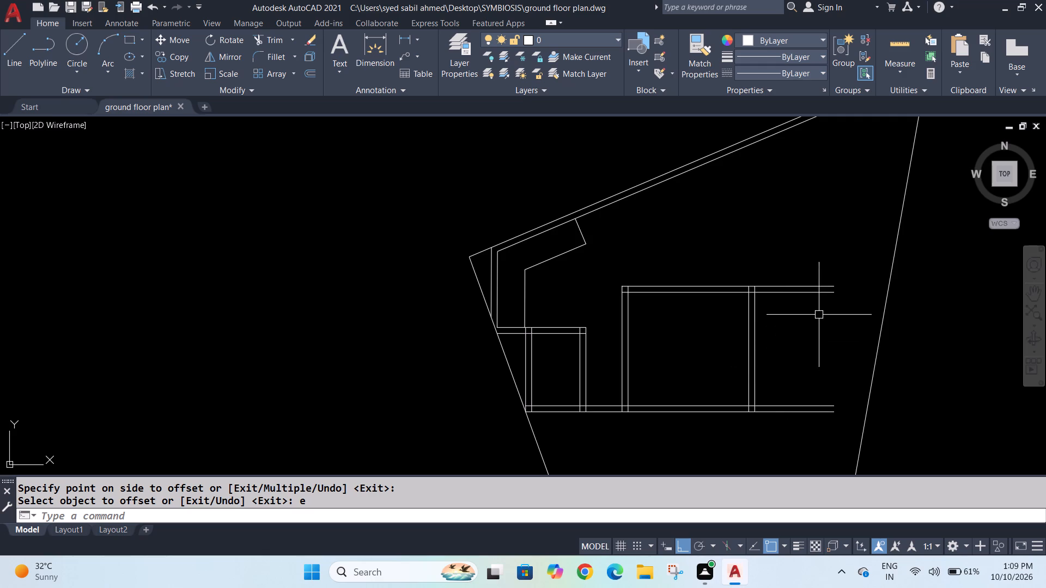
Trim both top wall lines of the central room where they run past its right wall.
type("tr")
key("Return")
left_click(815, 293)
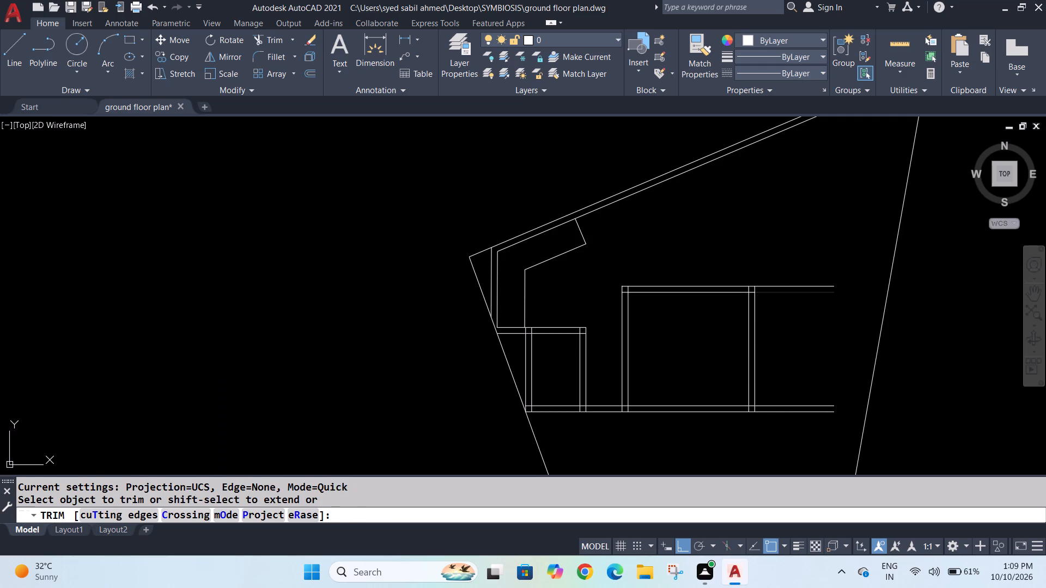
left_click(813, 290)
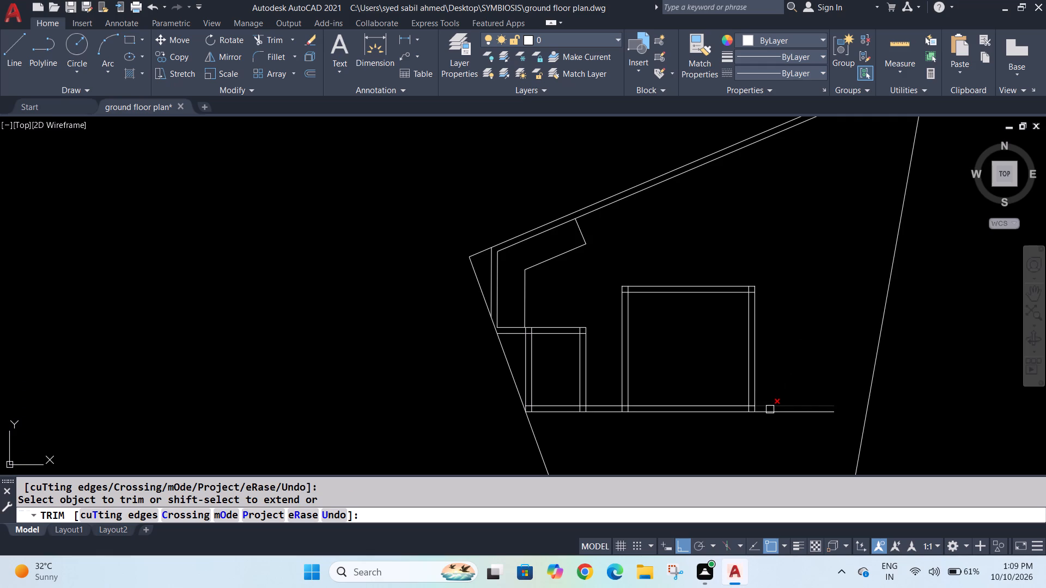
scroll(773, 401, "down", 2)
scroll(761, 442, "up", 3)
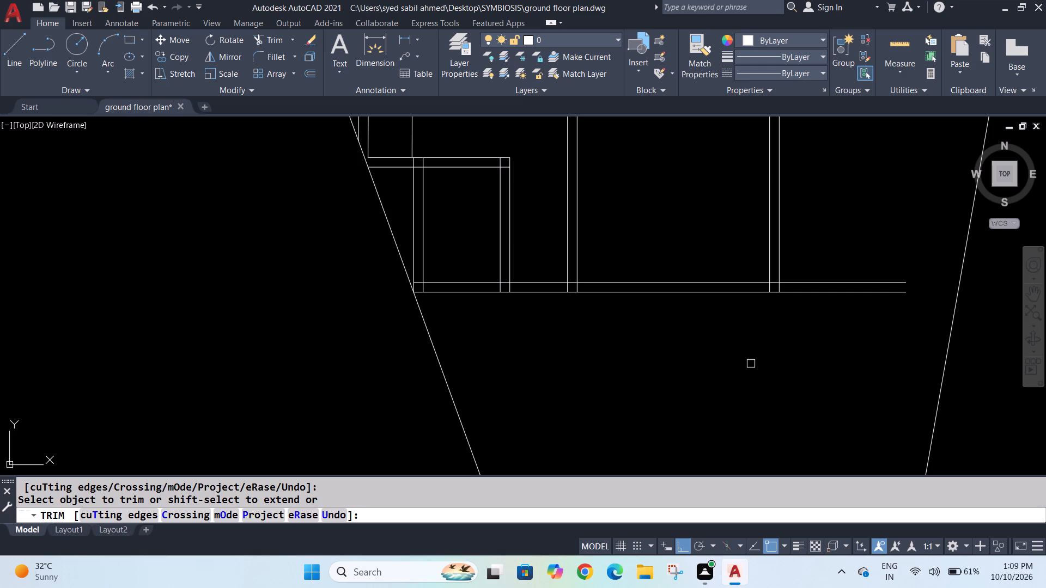
key("Escape")
key("Escape")
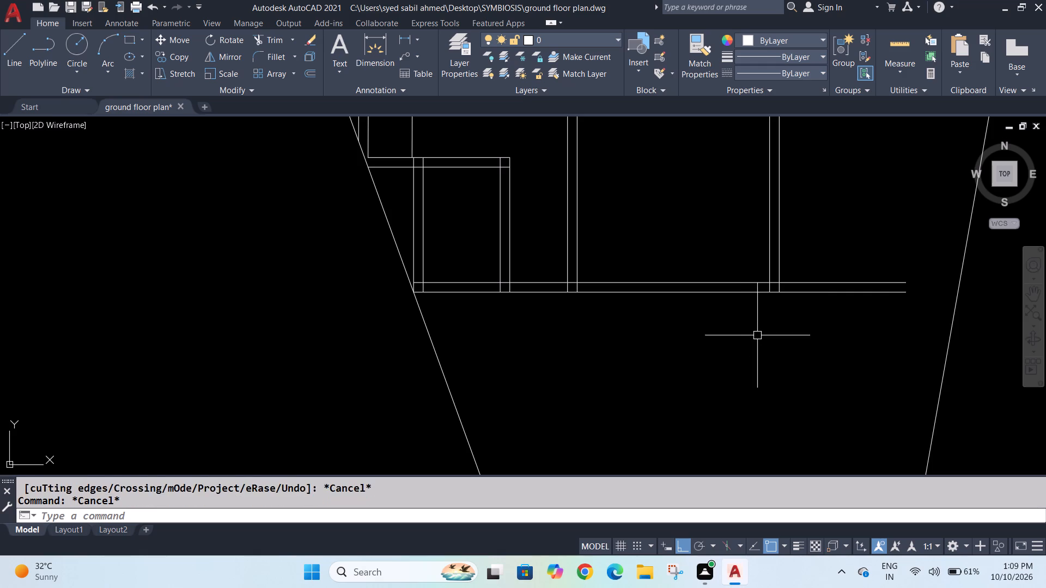
key("Escape")
Offset the lower line of the rooms' shared bottom wall 6' downward.
key("o")
key("Return")
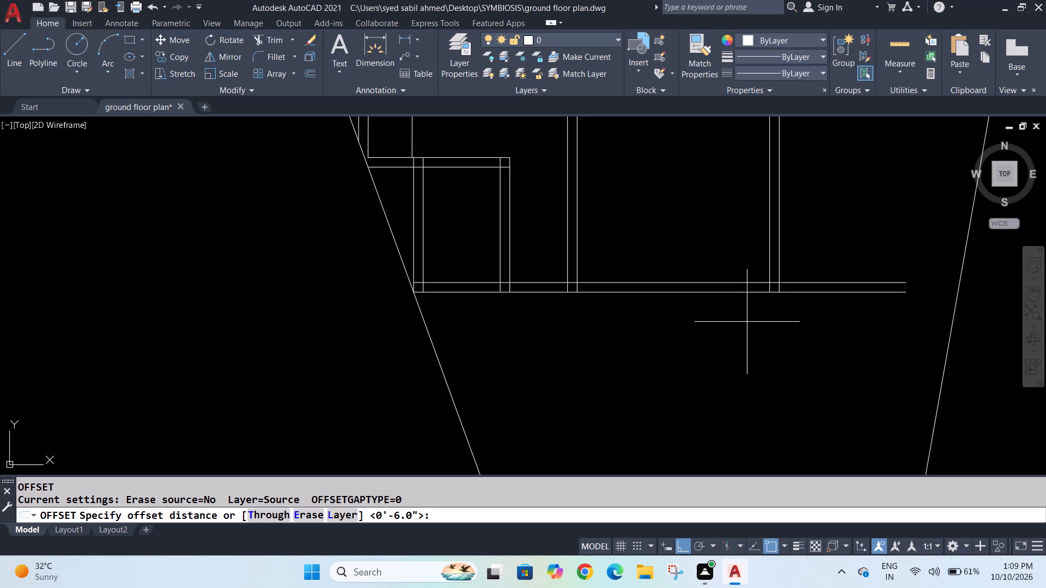
type("6'")
key("Return")
left_click(738, 292)
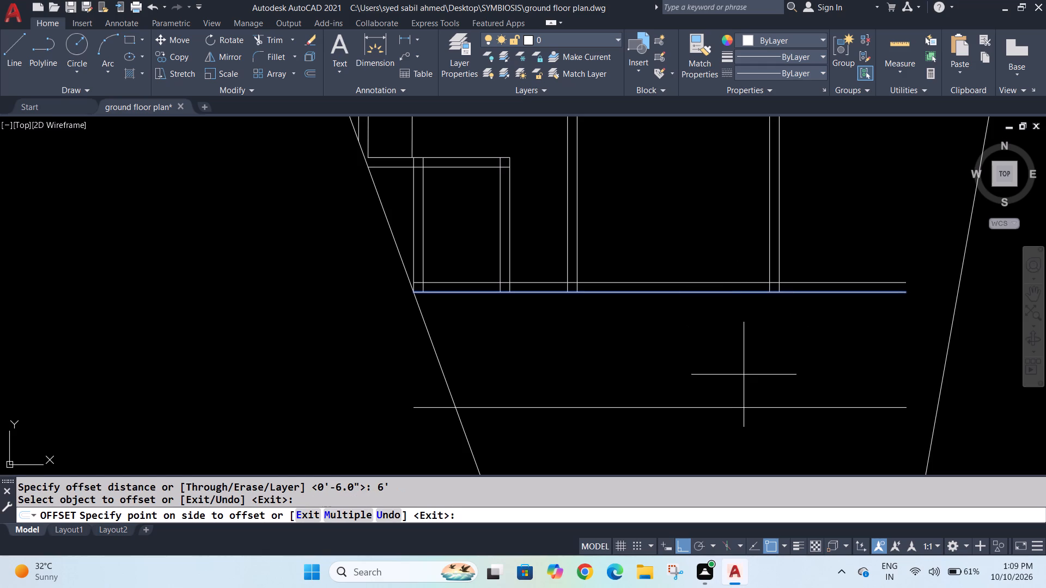
left_click(751, 404)
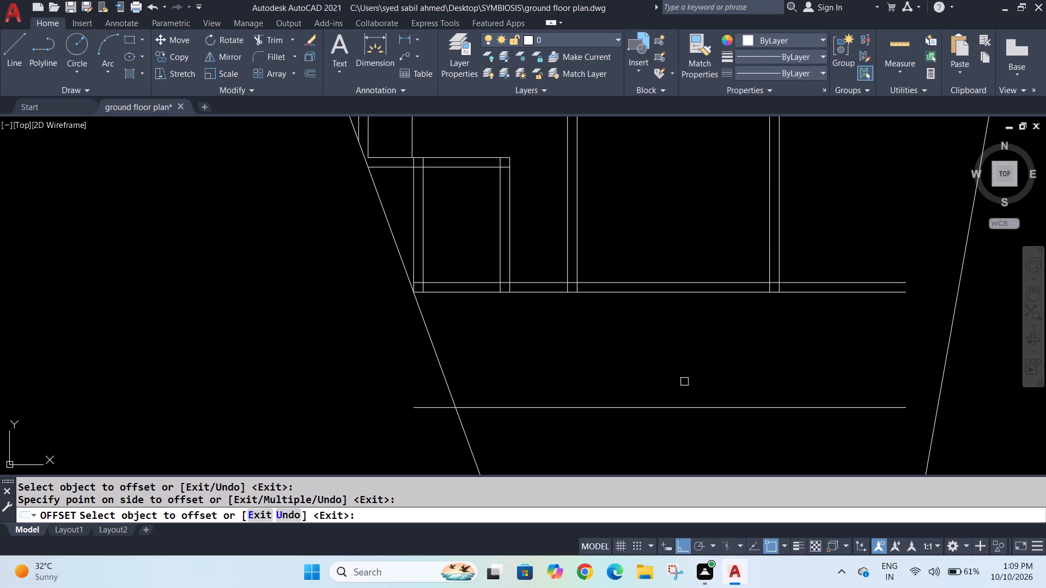
key("e")
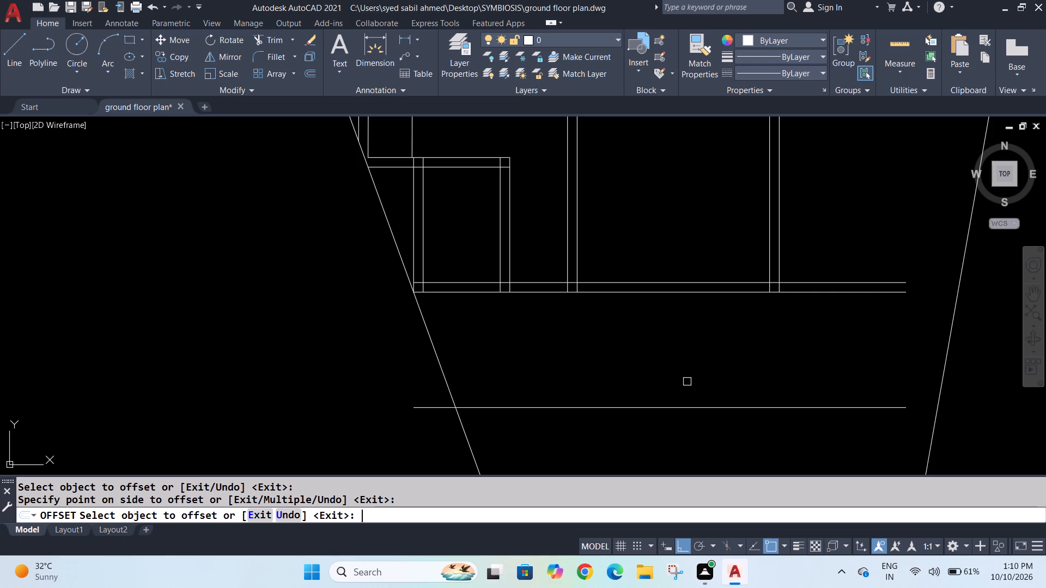
key("Return")
Offset the new horizontal line 6" downward to form a second wall below the rooms.
key("o")
key("Return")
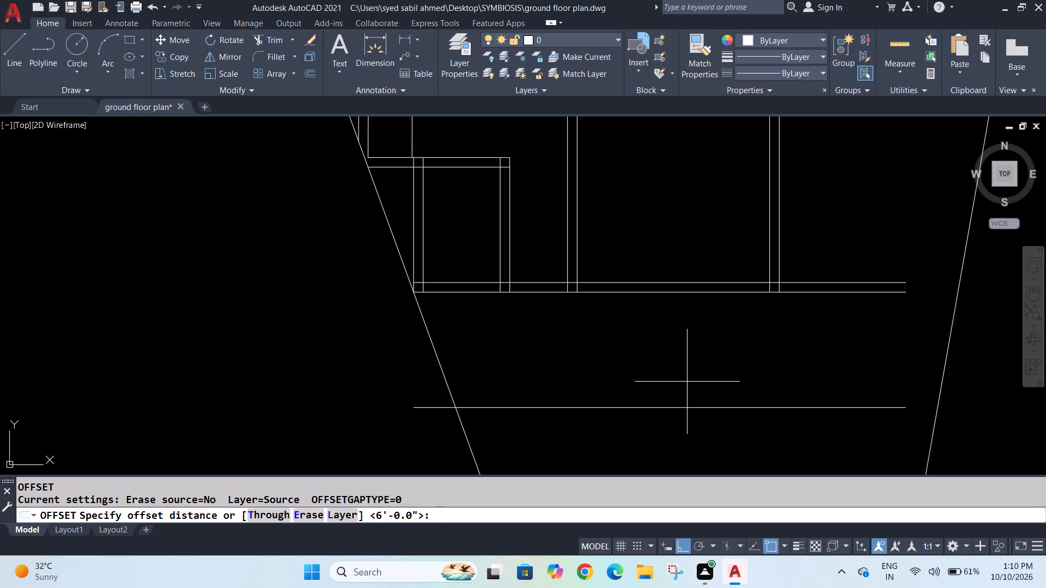
type("6\"")
key("Return")
left_click(727, 407)
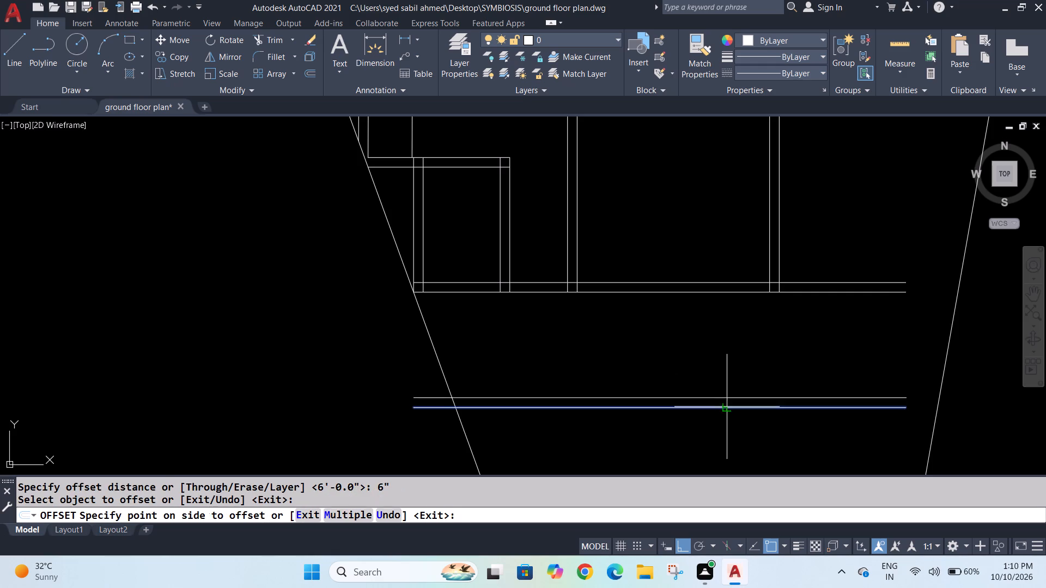
left_click(726, 436)
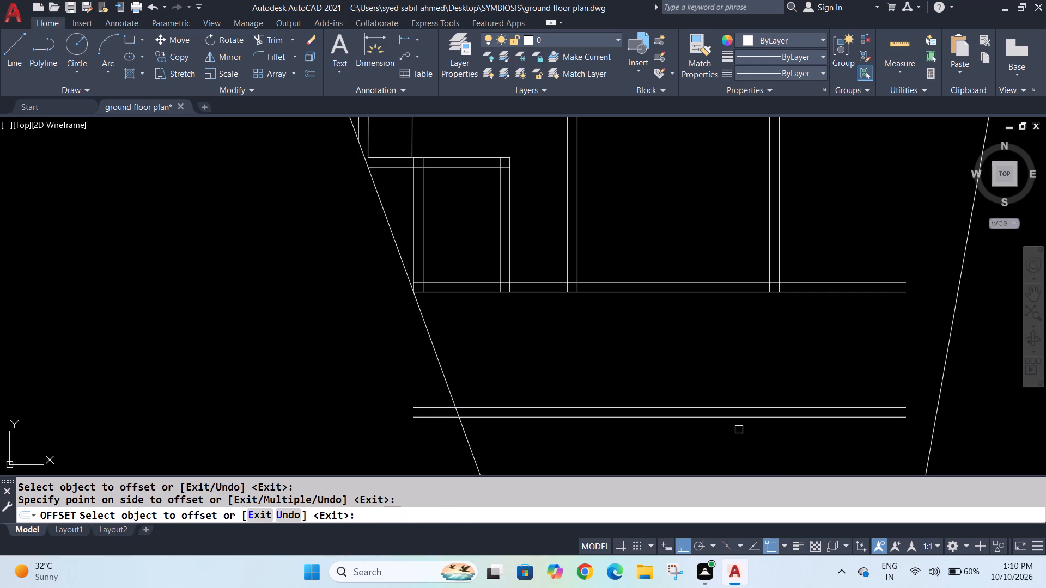
key("e")
key("Return")
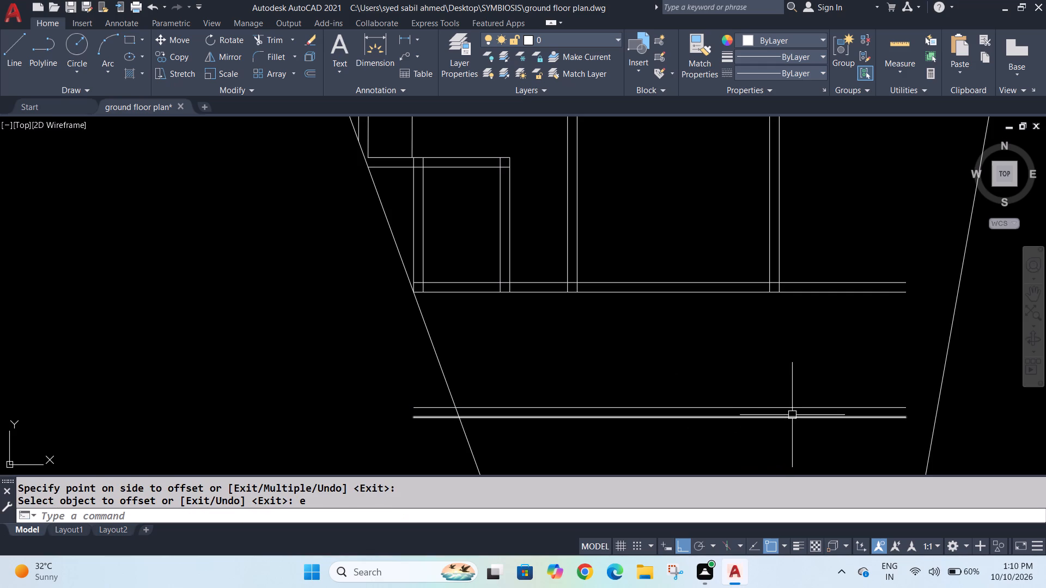
Draw a vertical line joining the right ends of the rooms' bottom wall and the new wall below it.
scroll(819, 376, "down", 2)
scroll(820, 382, "up", 2)
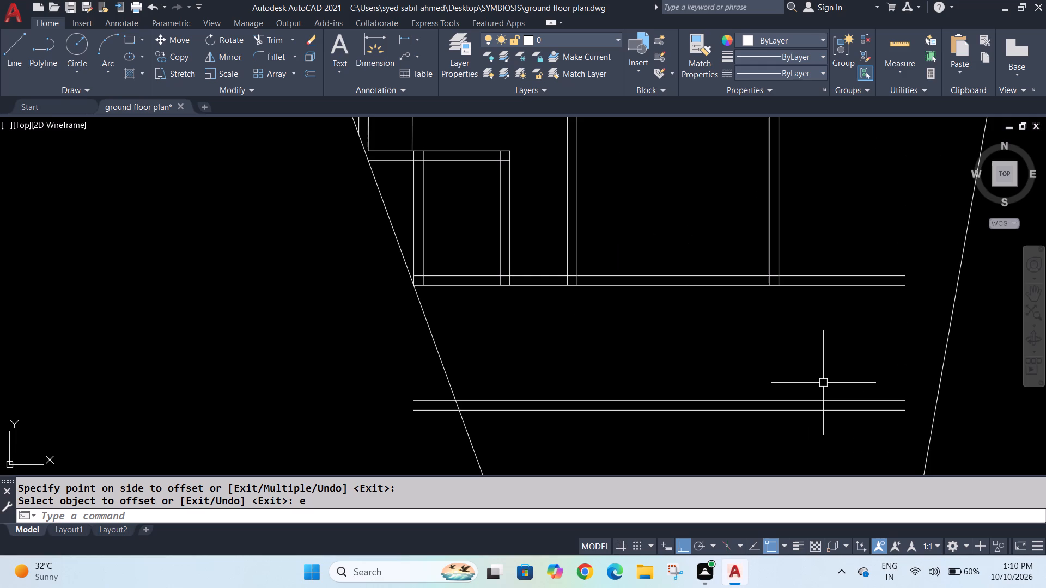
key("l")
key("Return")
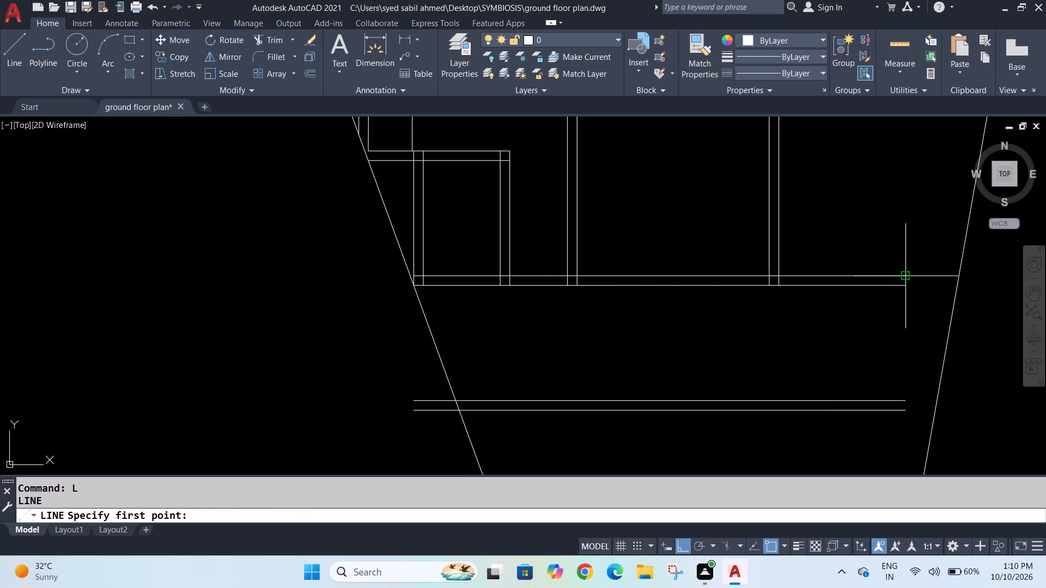
left_click(907, 273)
left_click(909, 412)
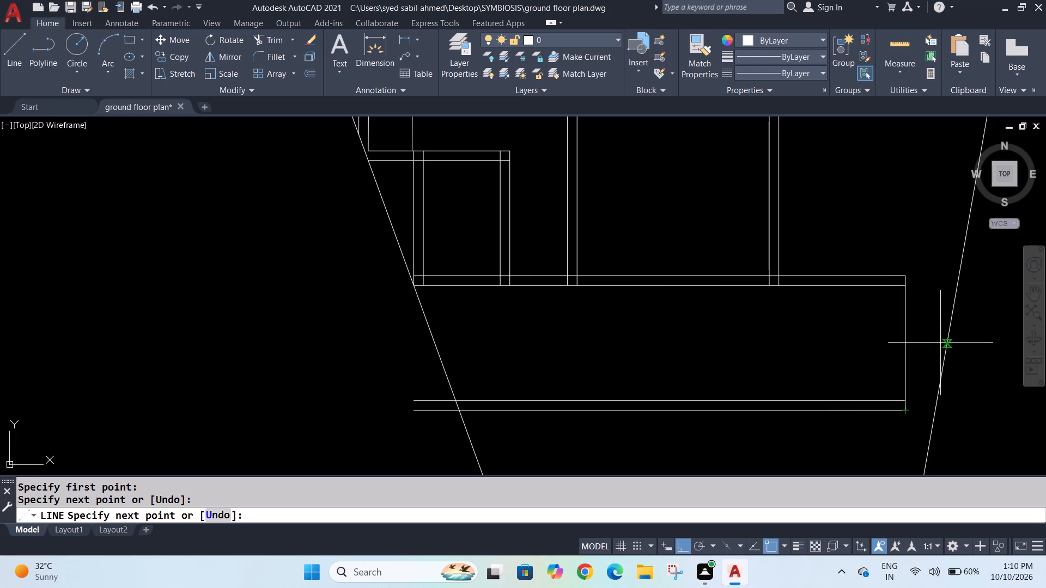
key("Escape")
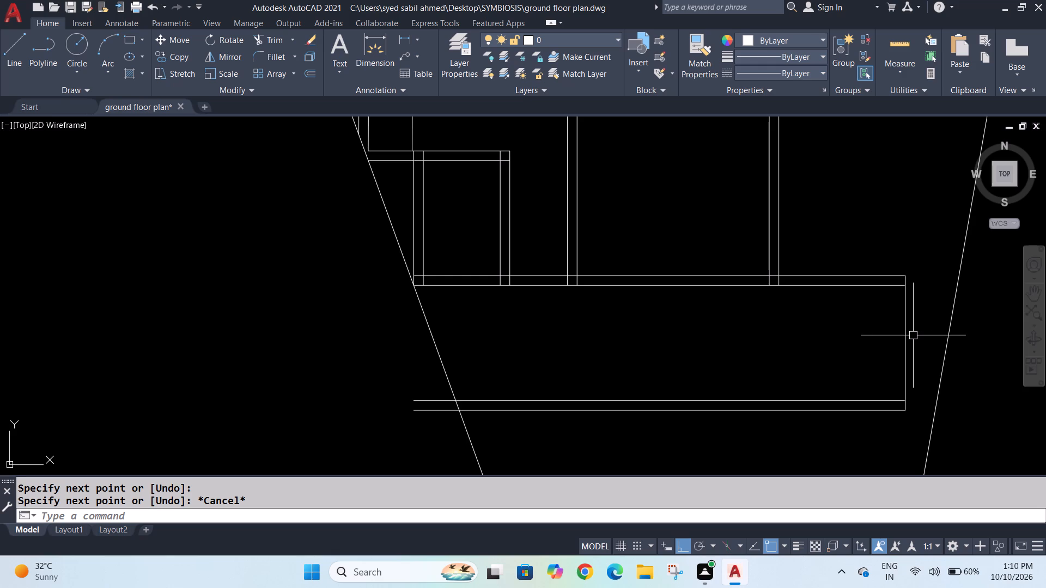
key("Escape")
Offset the vertical closing line 6" to the right to form the end wall.
key("o")
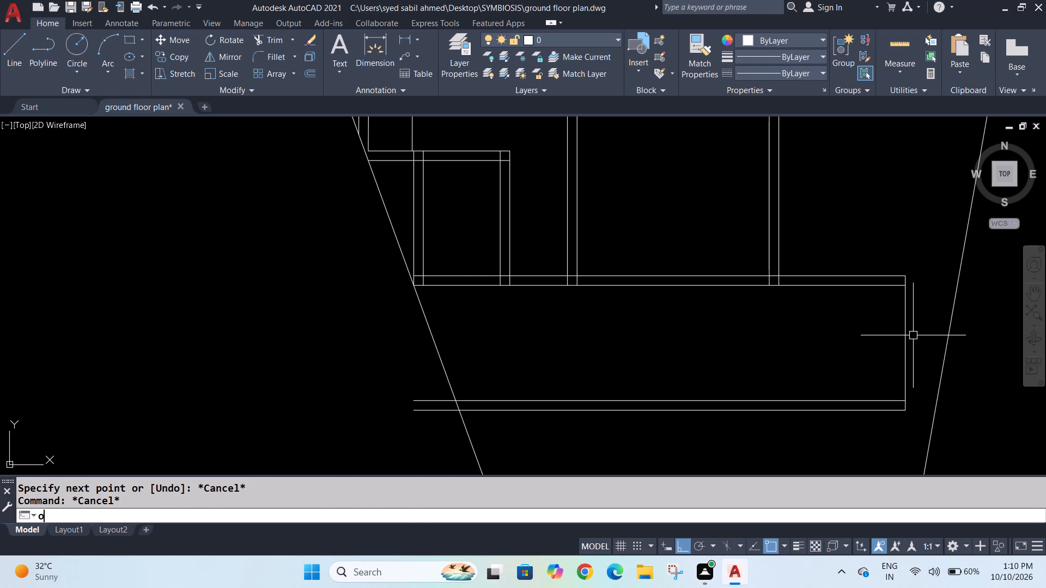
key("Return")
key("6")
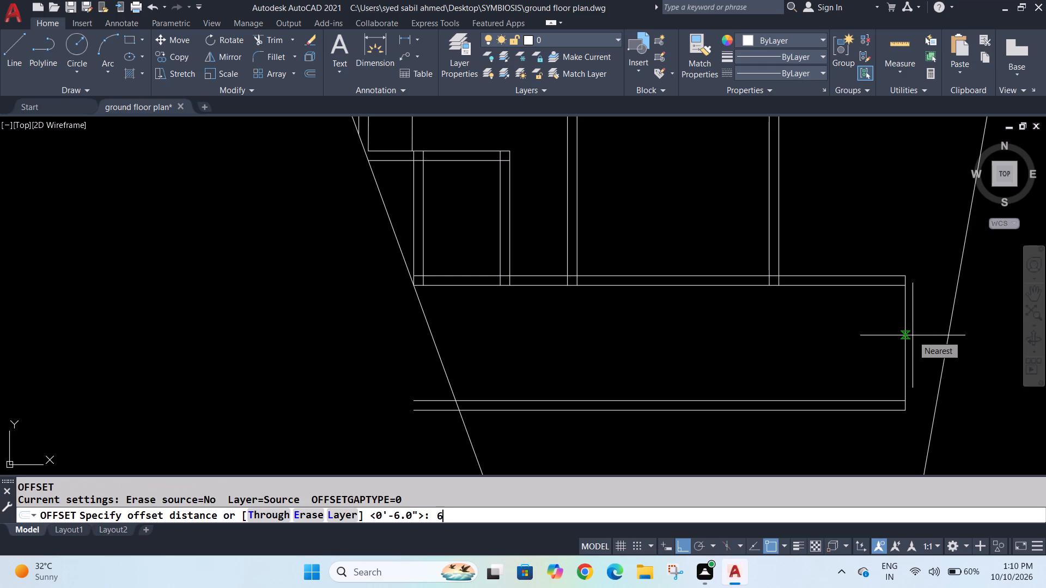
key("shift+quotedbl")
key("Return")
left_click(903, 350)
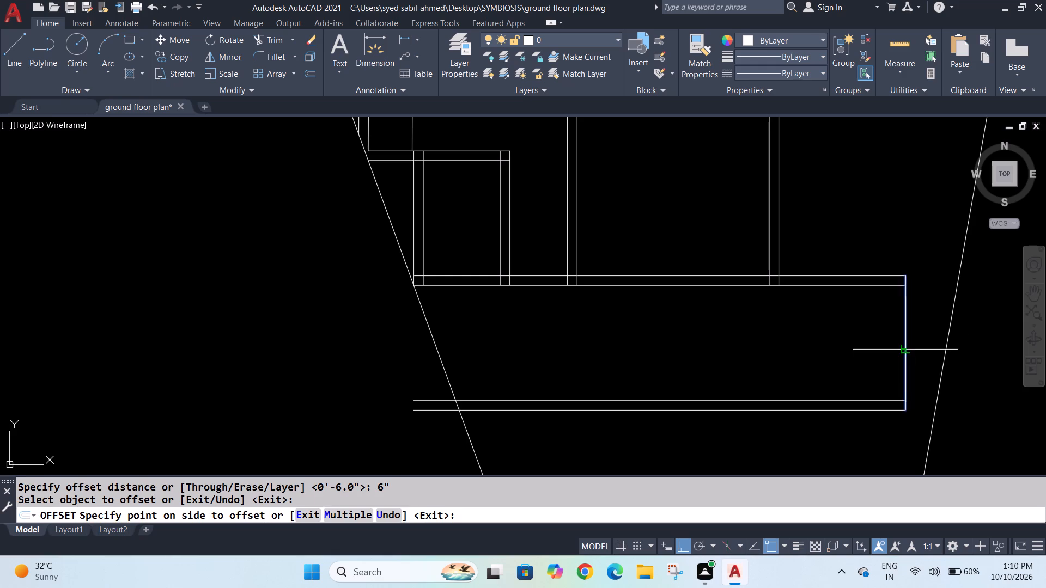
left_click(921, 347)
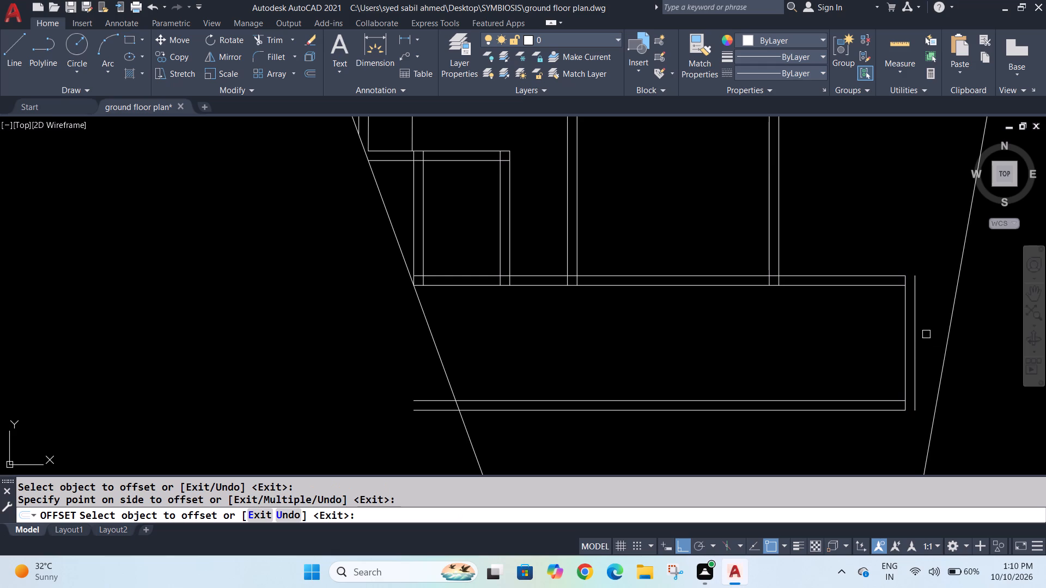
key("Escape")
key("Escape")
Extend all four horizontal wall lines right to the outer line of the end wall.
type("ex")
key("Return")
left_click(883, 277)
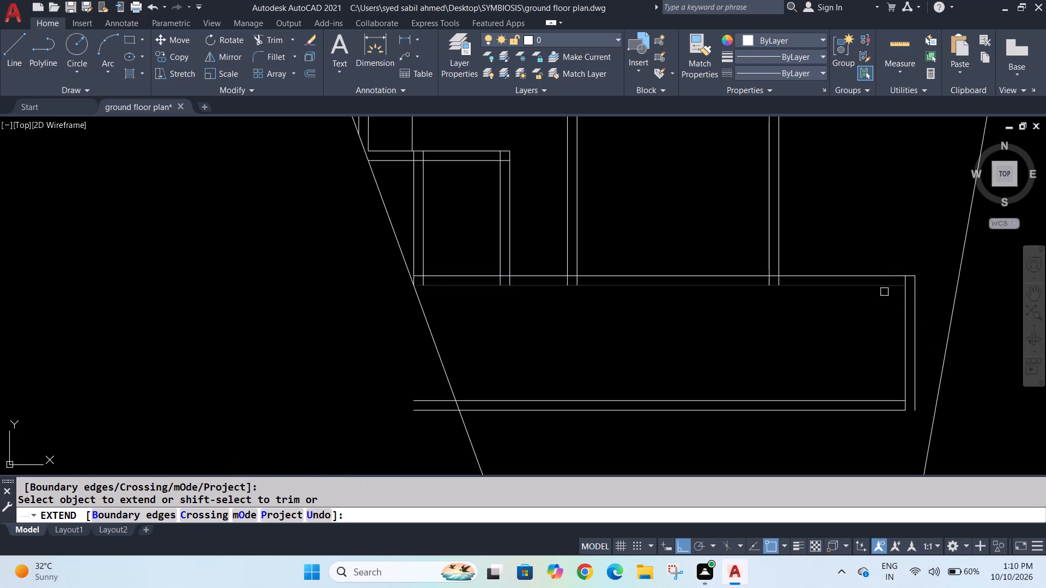
left_click(884, 287)
left_click(896, 403)
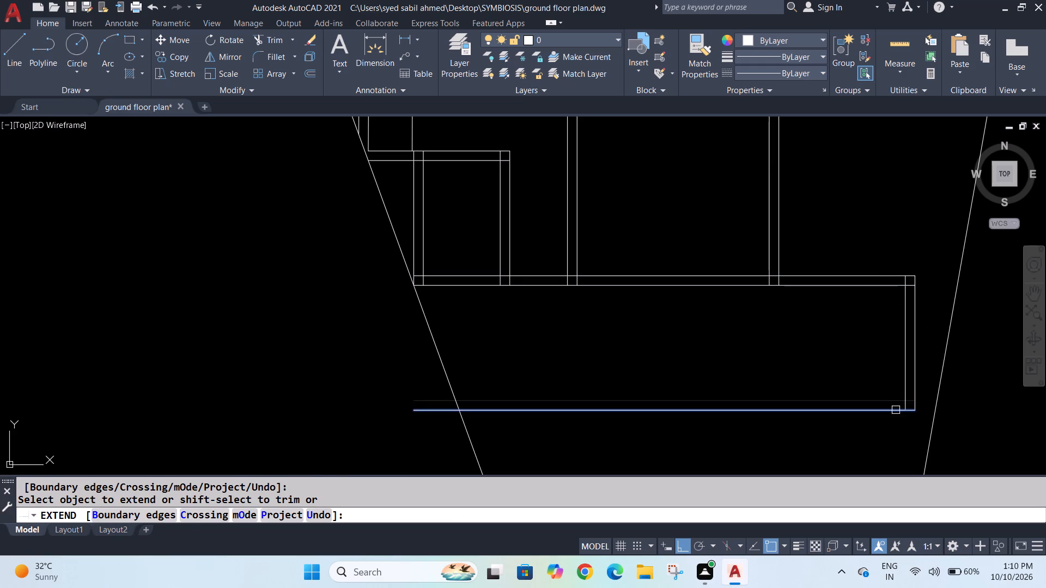
left_click(896, 411)
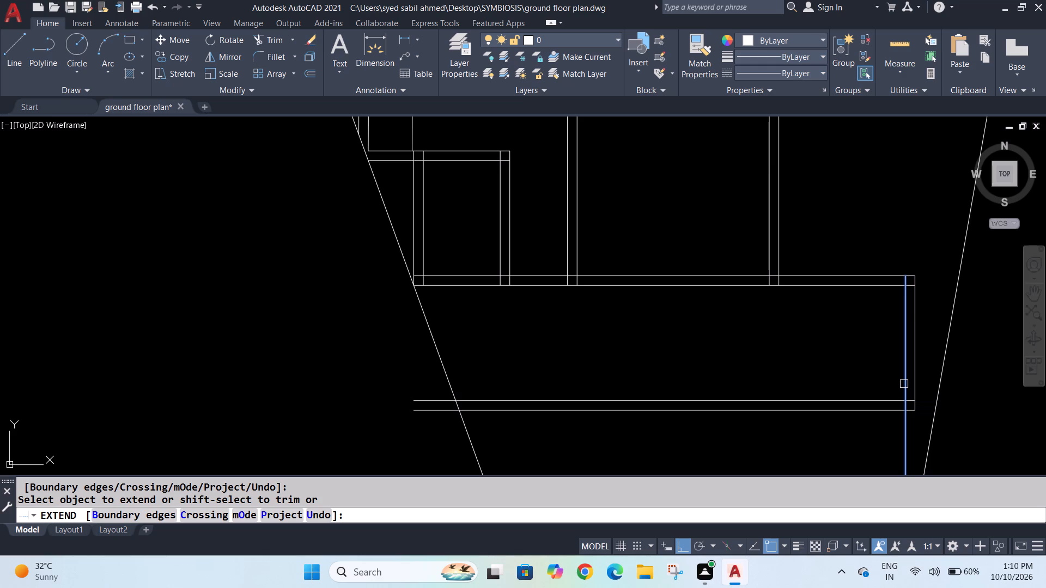
Extend both lines of the lowest horizontal wall further to the slanted boundary on the right.
left_click(899, 403)
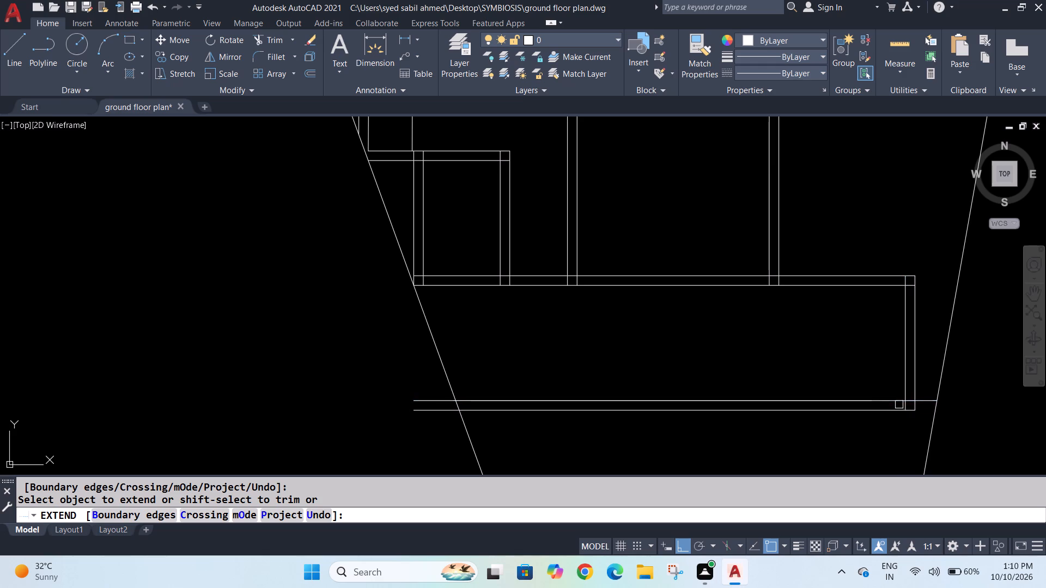
left_click(892, 411)
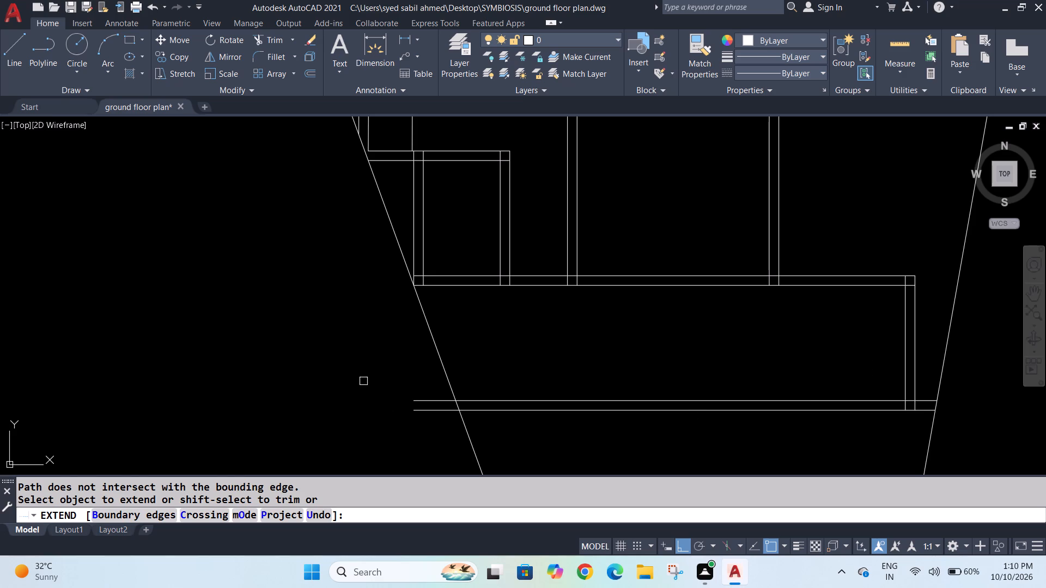
key("Escape")
key("Escape")
Trim both lines of the lowest horizontal wall where they run past the slanted boundary on the left.
type("tr")
key("Return")
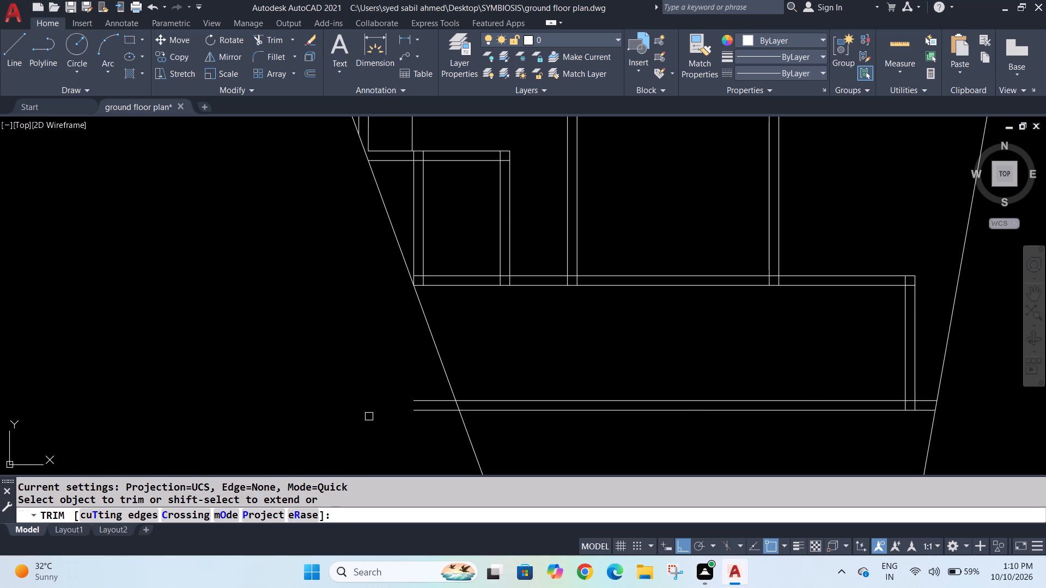
left_click(414, 406)
left_click(418, 401)
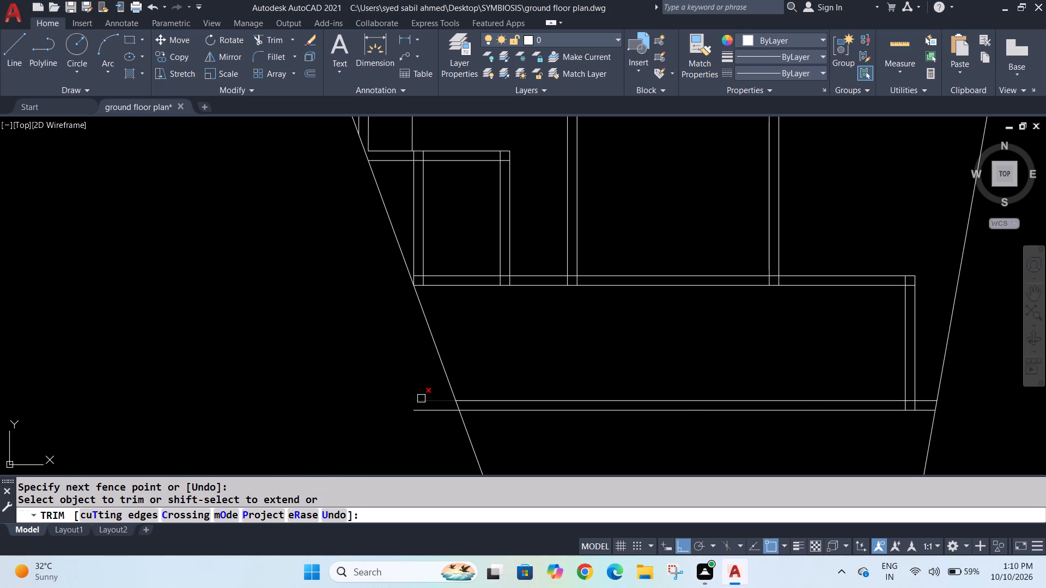
left_click(424, 401)
left_click(427, 414)
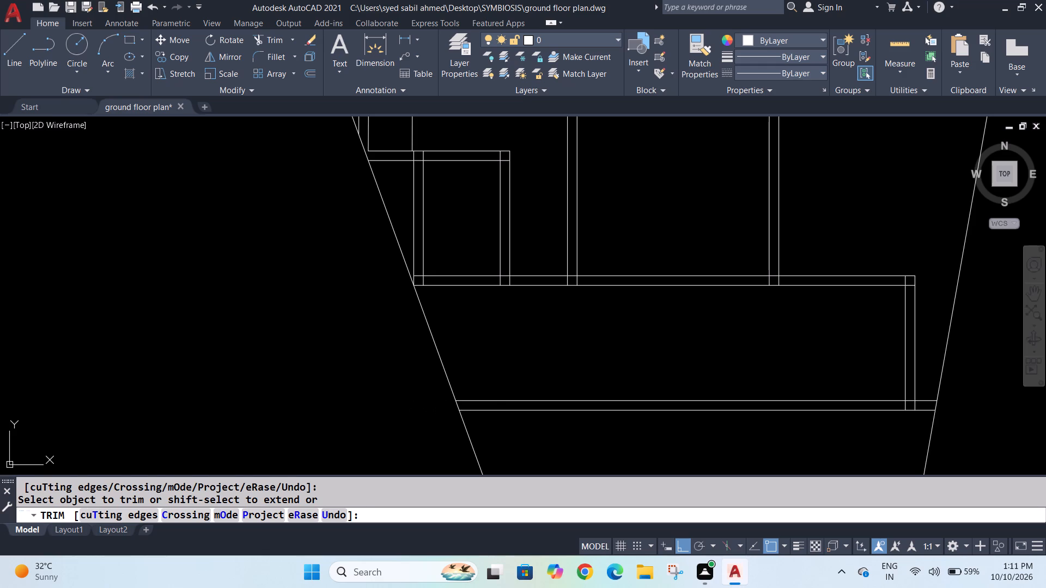
key("Escape")
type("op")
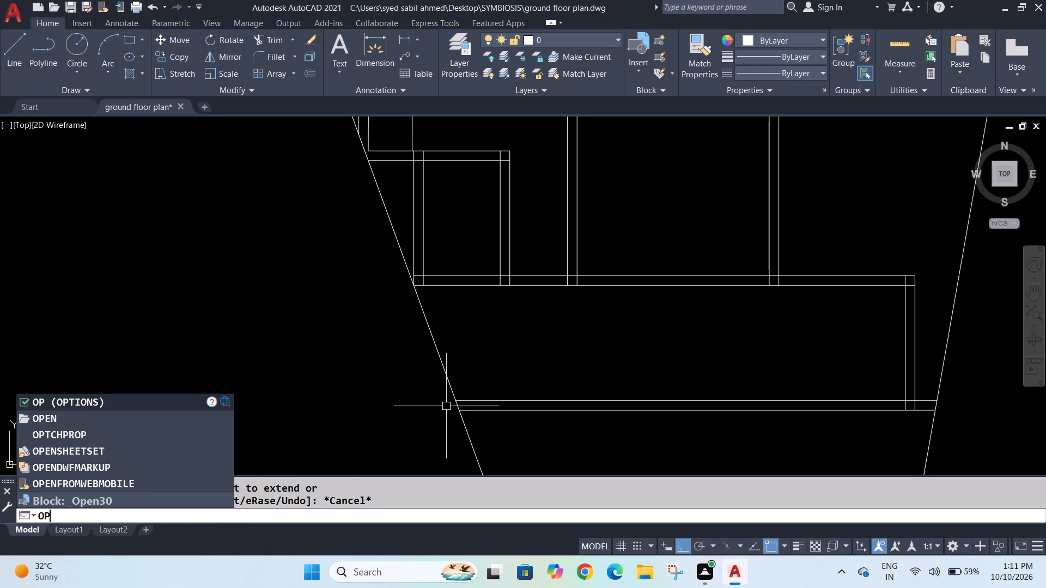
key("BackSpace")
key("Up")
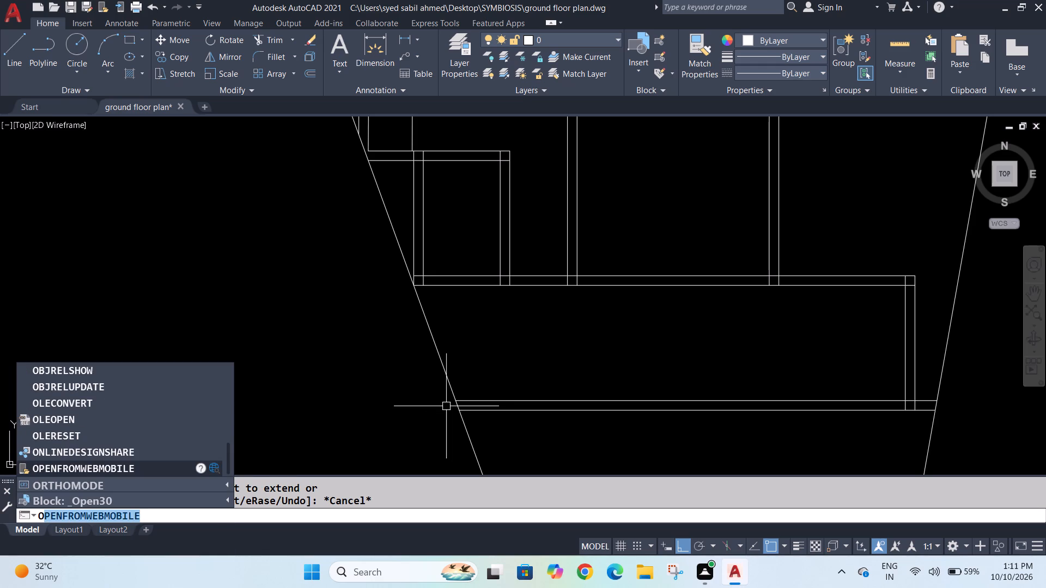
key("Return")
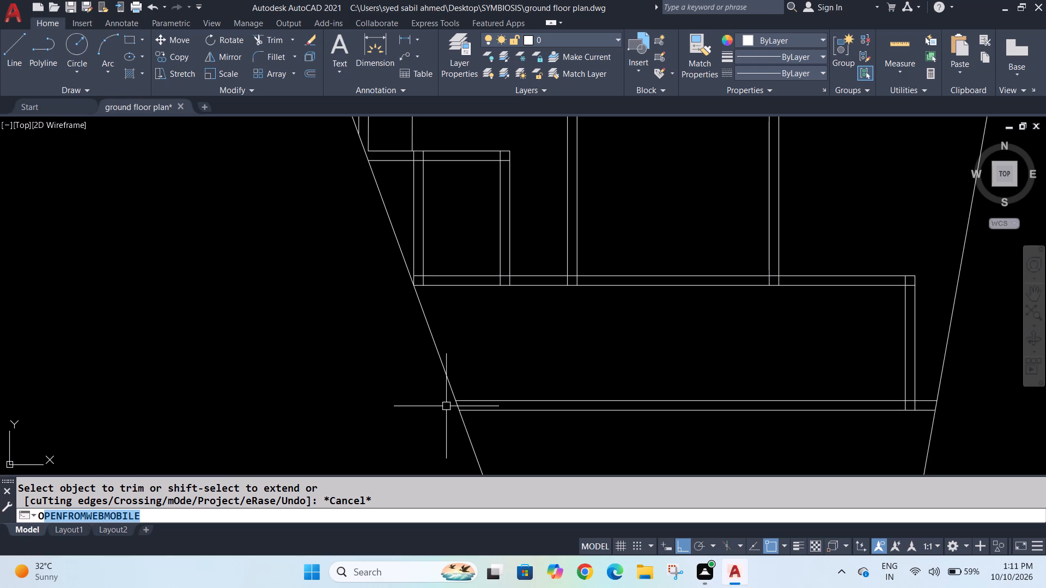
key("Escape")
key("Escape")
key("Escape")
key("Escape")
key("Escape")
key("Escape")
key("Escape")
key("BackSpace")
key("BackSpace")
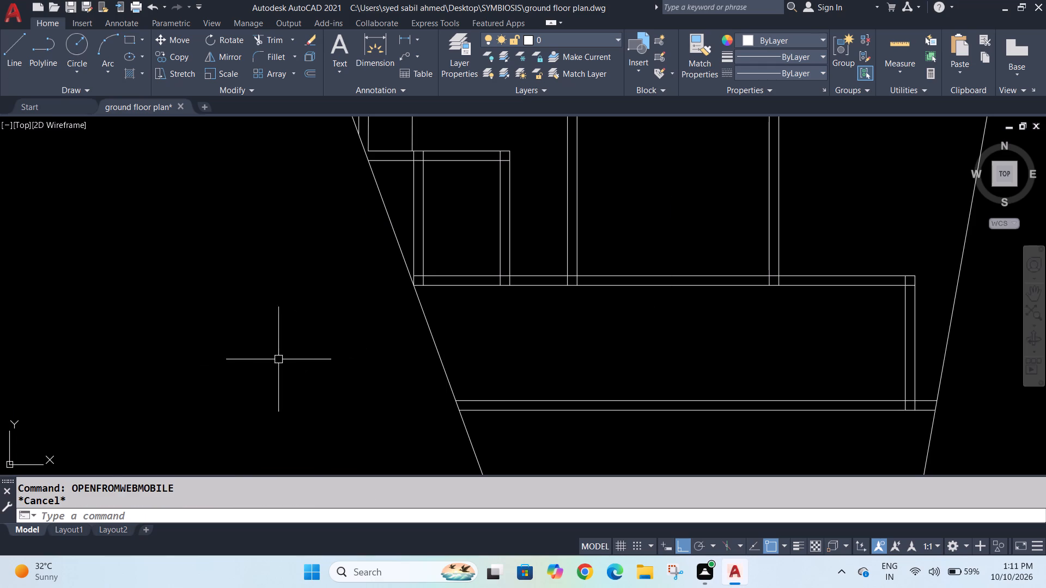
Offset the inner line of the bottom strip's right end wall 3' to the left.
key("o")
key("Return")
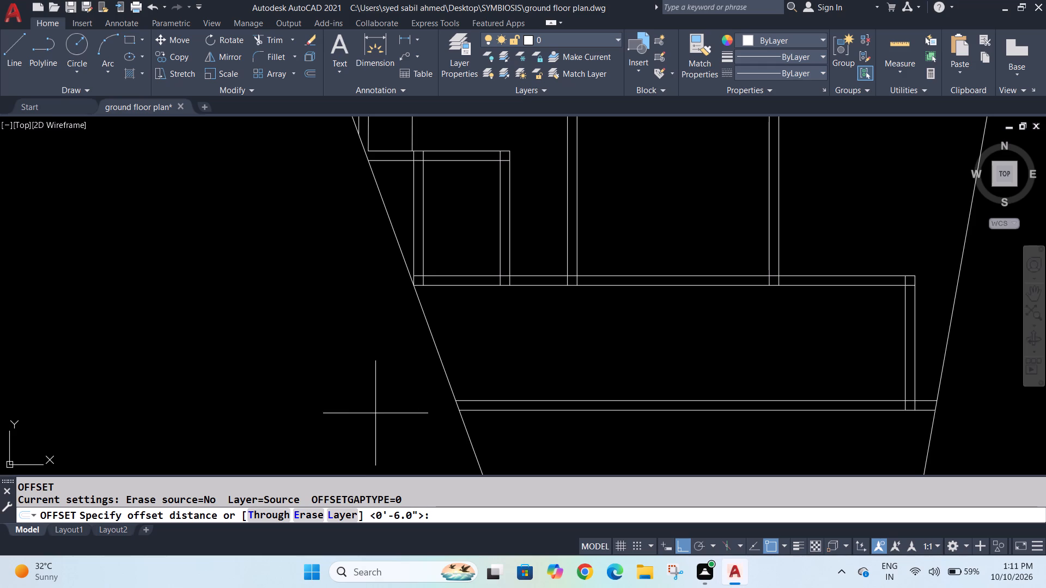
key("3")
key("apostrophe")
key("Return")
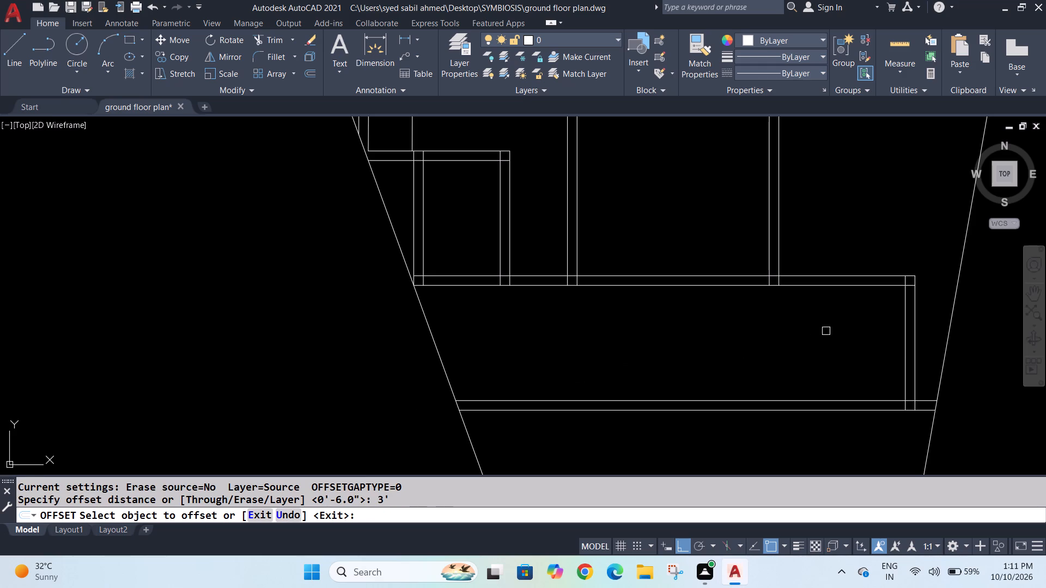
left_click(902, 347)
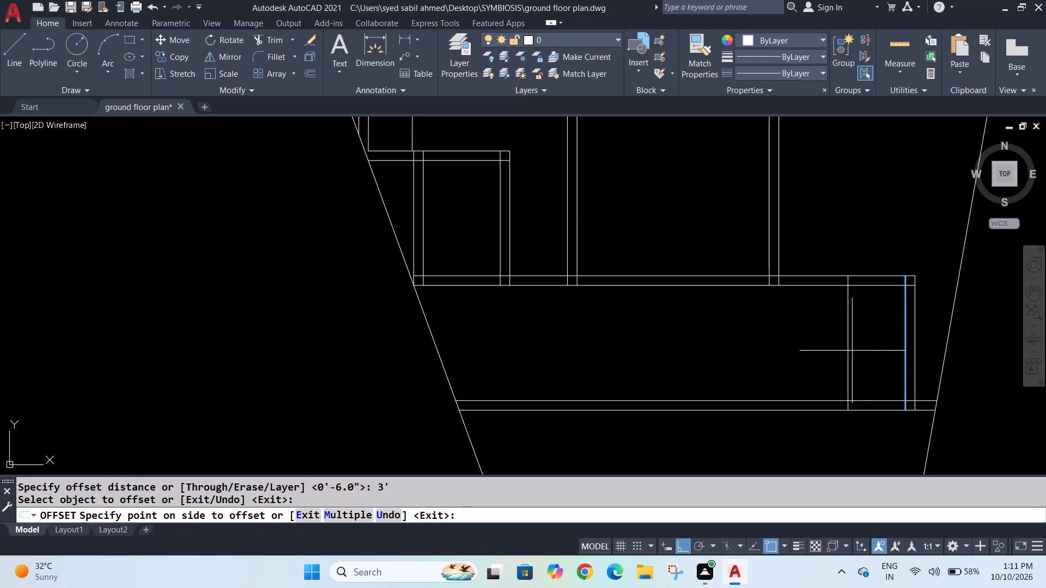
left_click(852, 350)
key("Escape")
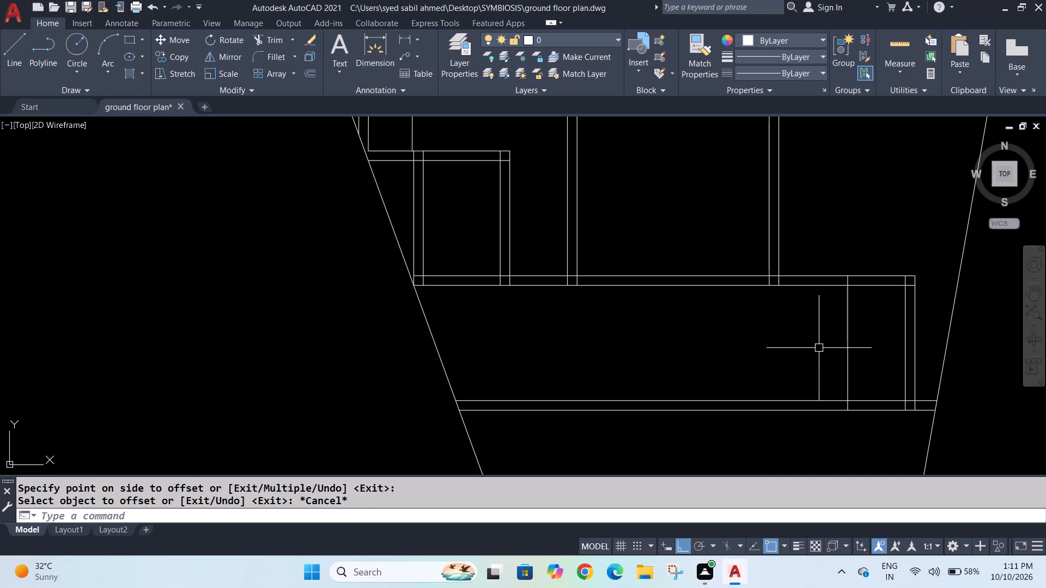
key("Escape")
Offset the new vertical line successively leftward at 9" spacing to create ten more stair tread lines in the bottom strip.
key("o")
key("Return")
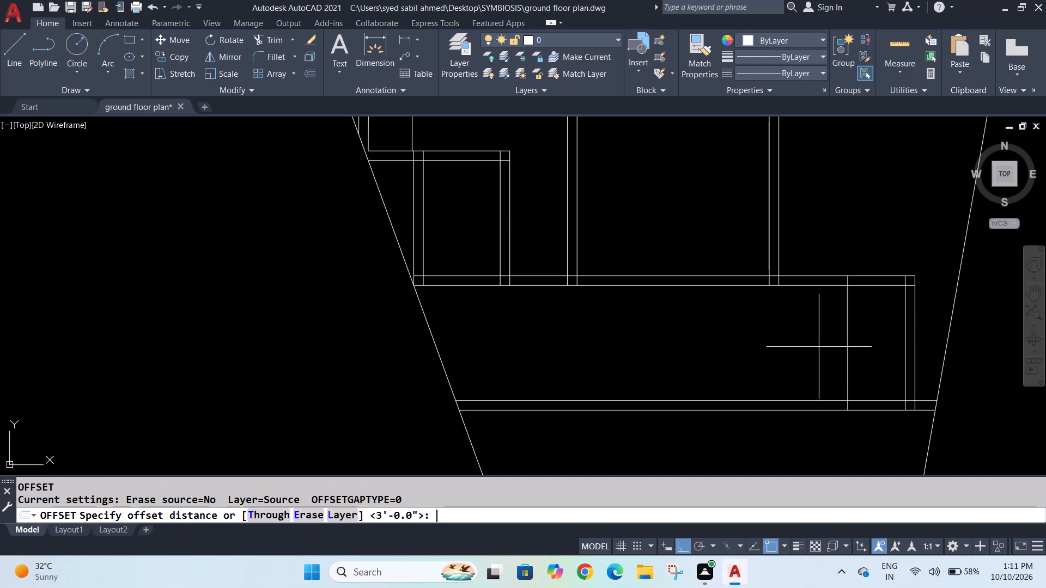
type("9\"")
key("Return")
left_click(845, 336)
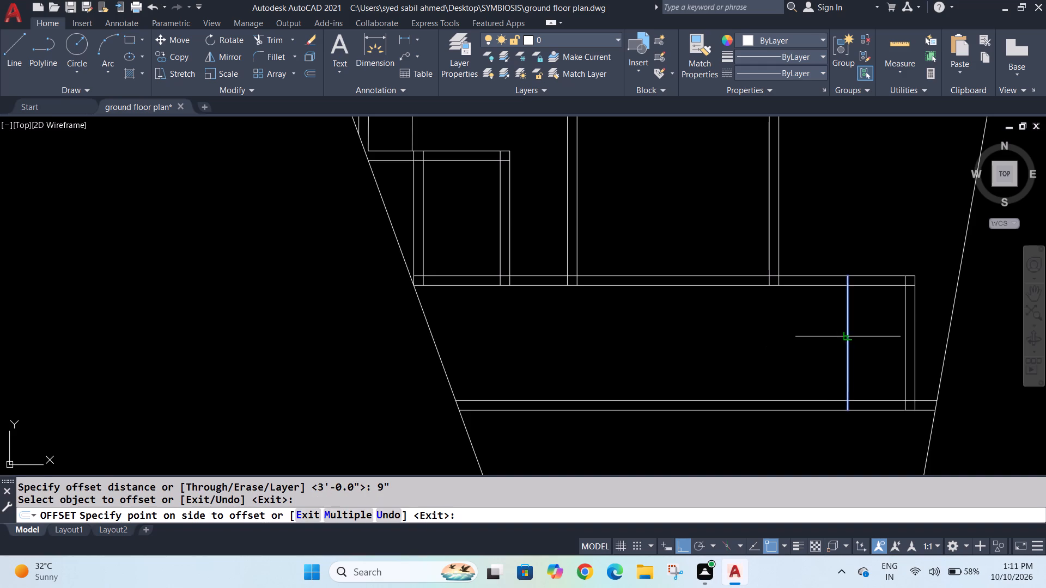
left_click(838, 337)
left_click(836, 339)
left_click(818, 341)
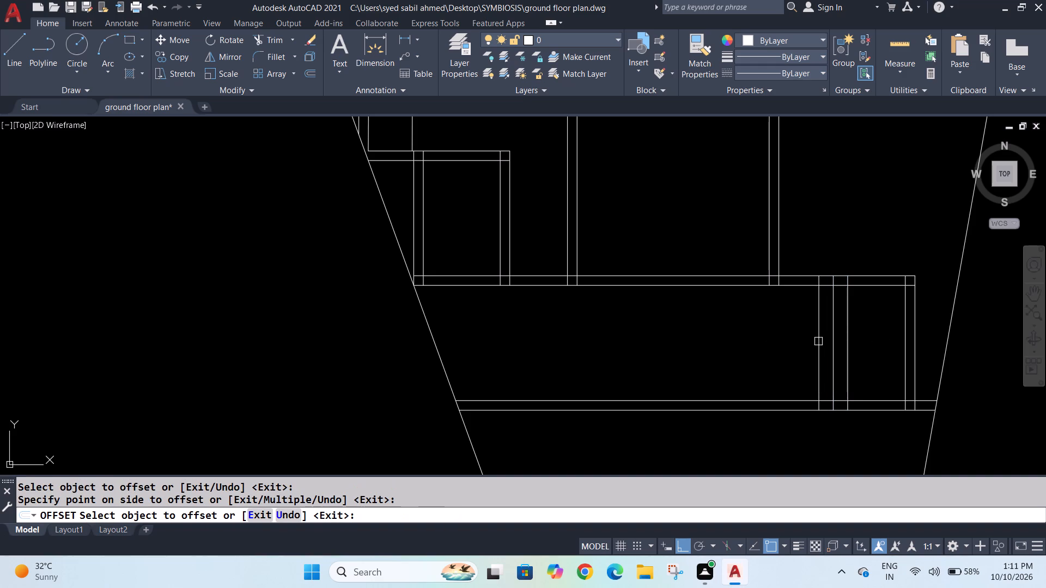
left_click(818, 341)
left_click(818, 339)
left_click(804, 339)
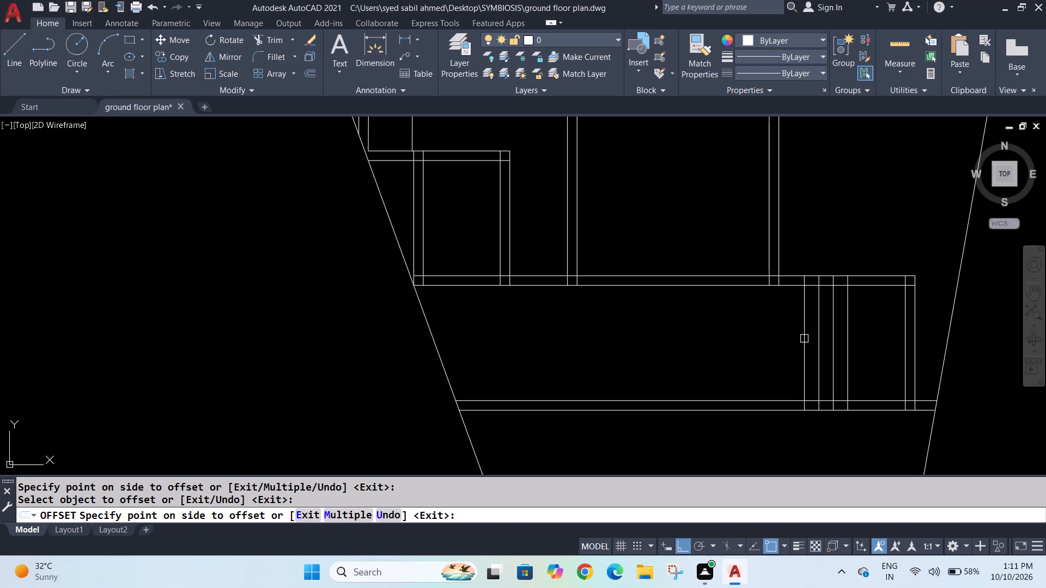
left_click(804, 338)
left_click(792, 339)
left_click(792, 339)
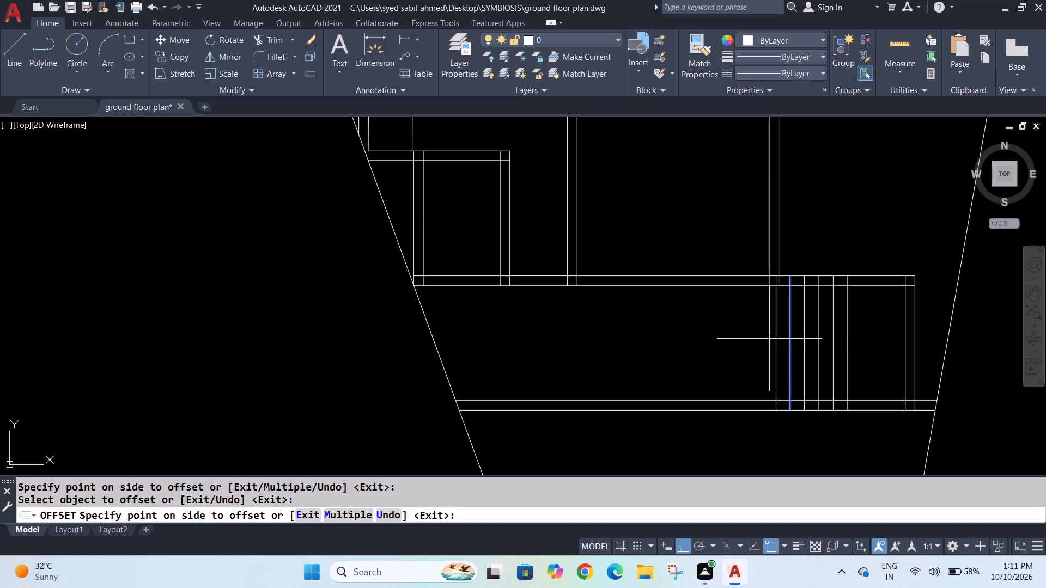
left_click(769, 339)
left_click(776, 338)
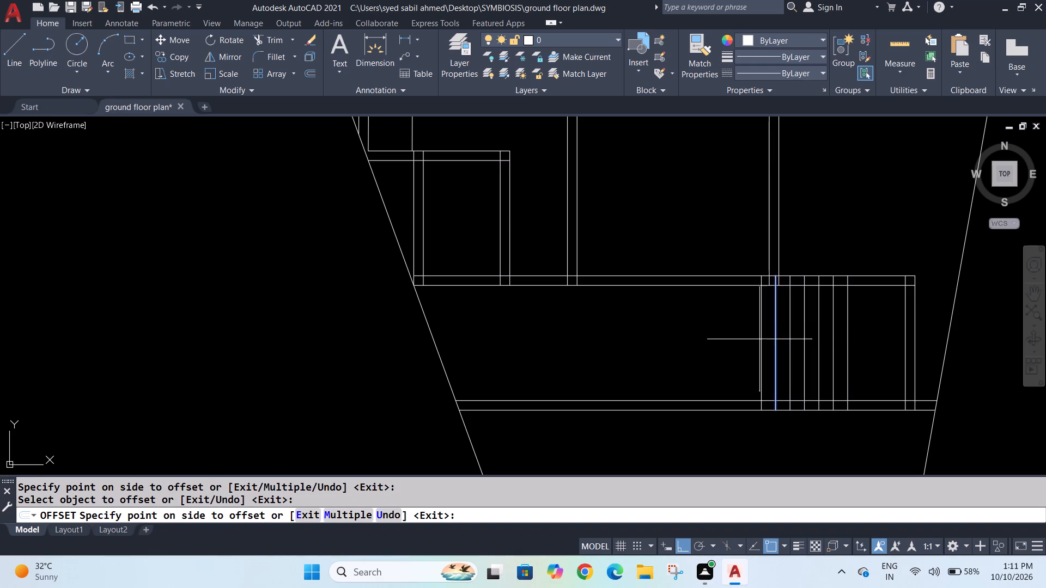
left_click(746, 339)
left_click(759, 337)
left_click(745, 341)
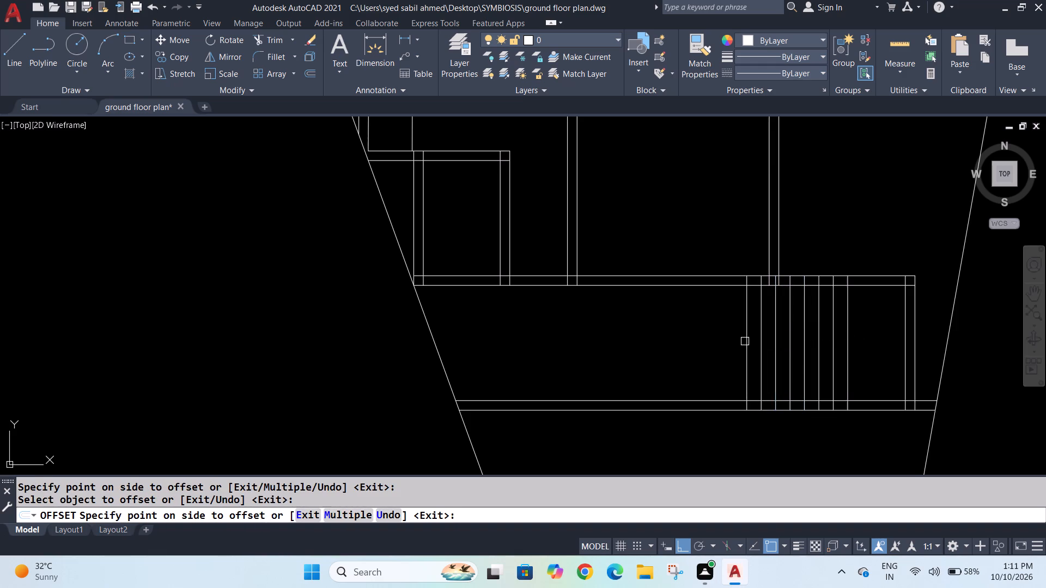
left_click(746, 341)
left_click(735, 341)
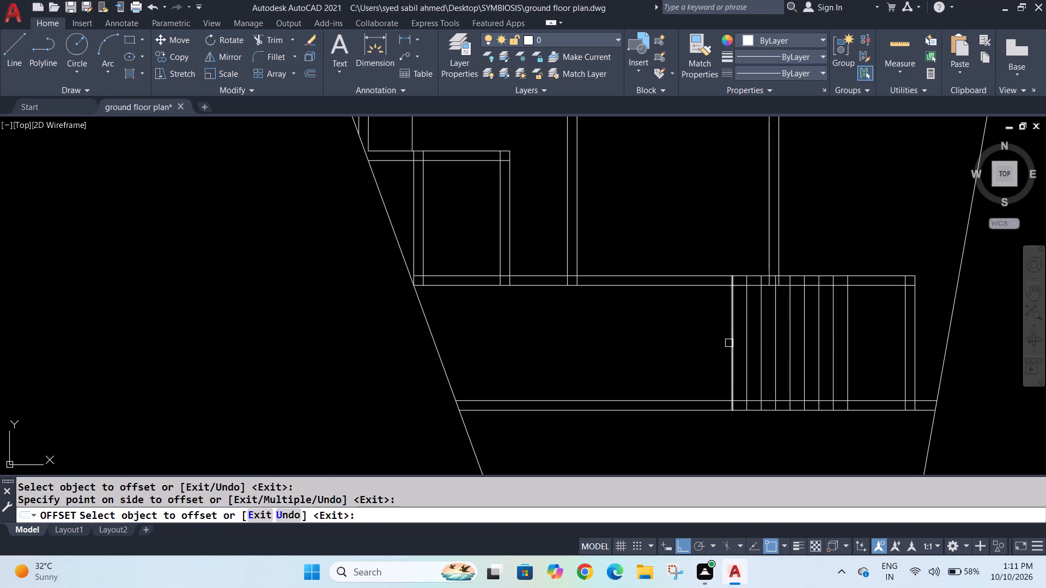
left_click(732, 344)
left_click(712, 343)
left_click(720, 341)
left_click(691, 340)
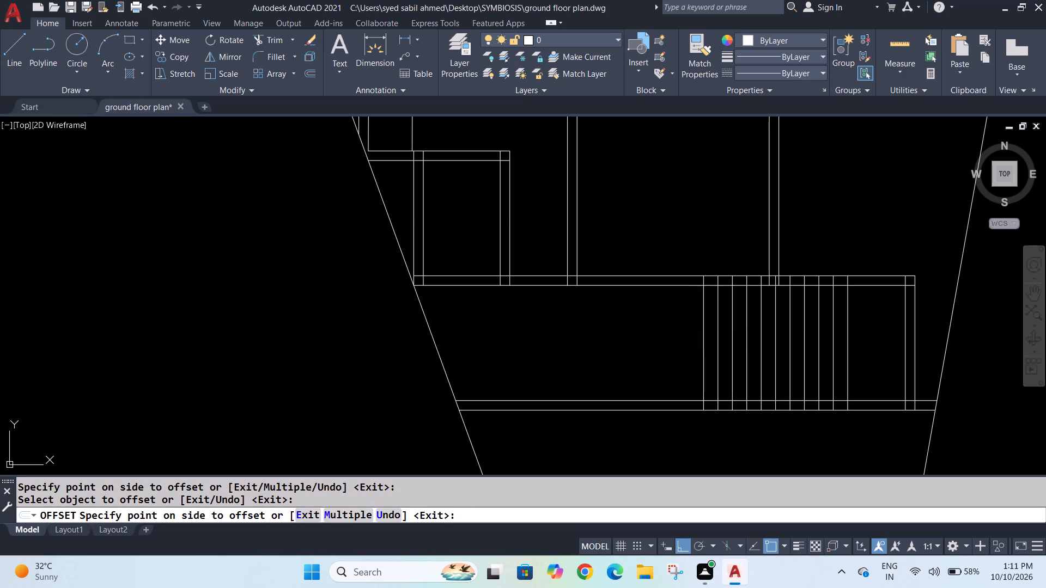
left_click(707, 339)
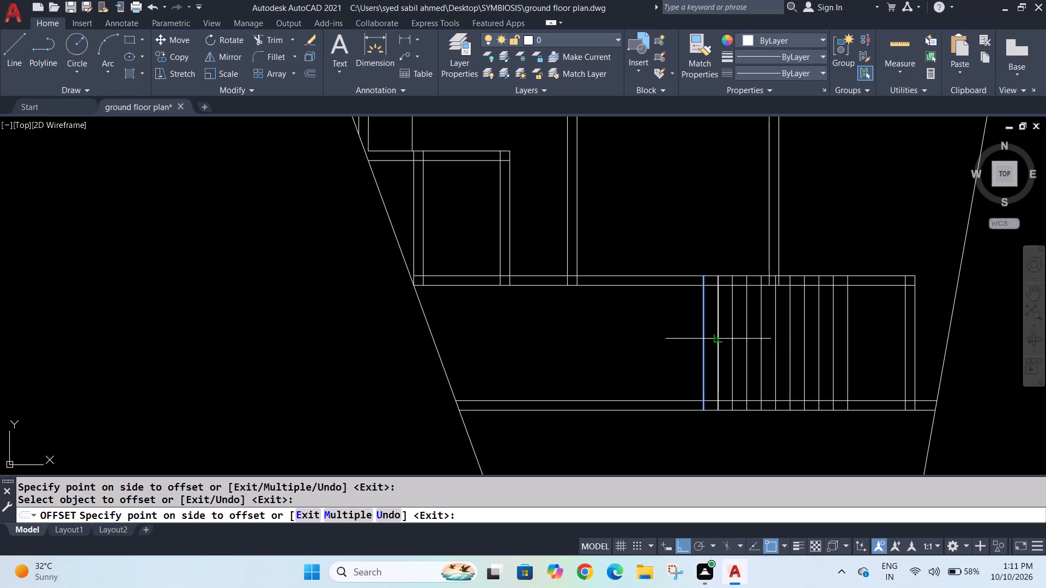
key("Escape")
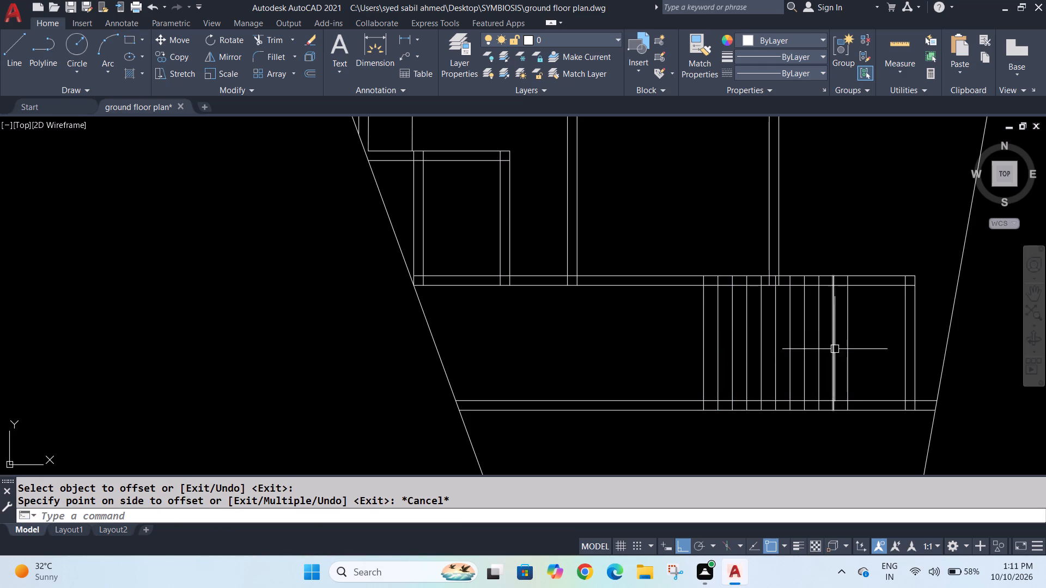
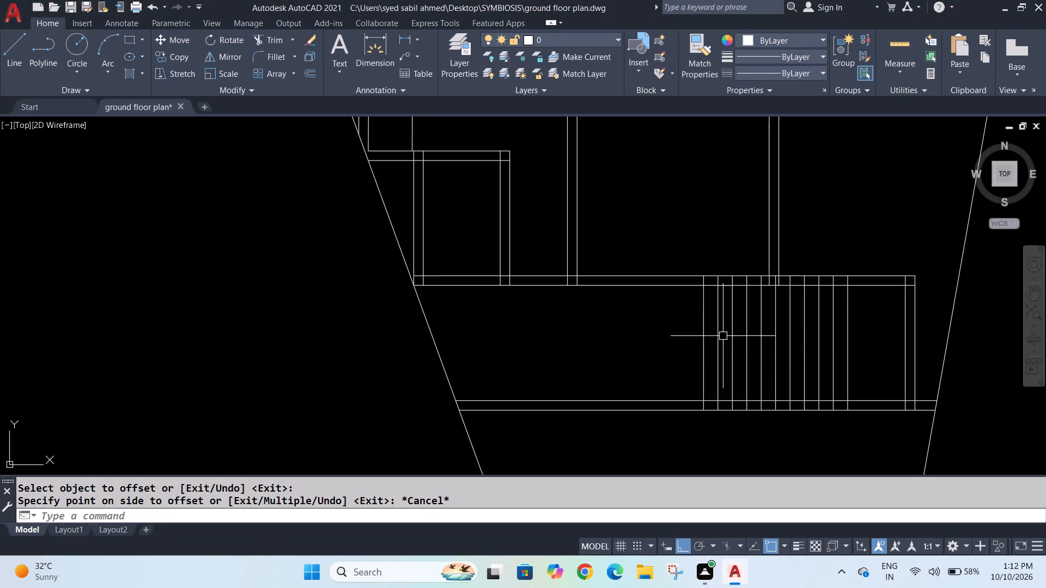
Trim away both lines of the lowest horizontal wall on the left side of the staircase.
type("tr")
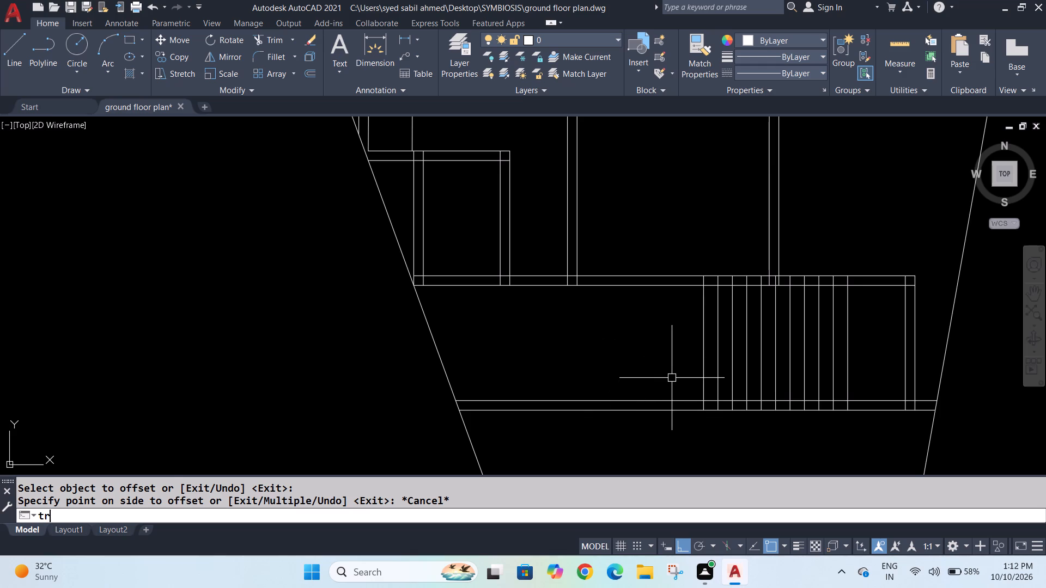
key("Return")
left_click(636, 405)
left_click(631, 401)
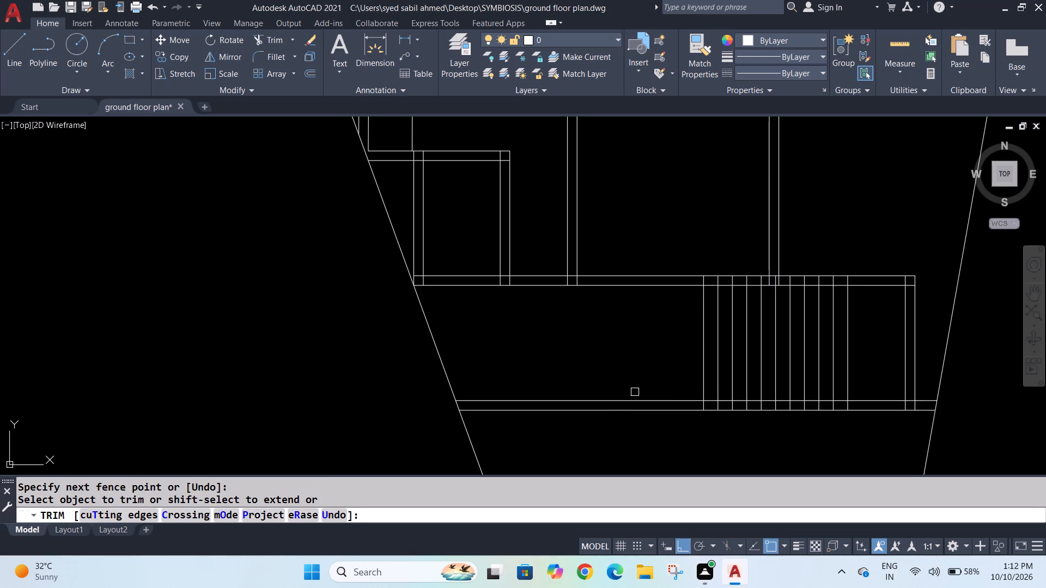
left_click_drag(635, 392, 640, 436)
Trim the lower ends of the stair tread lines where they cross the bottom wall's thickness.
scroll(757, 420, "up", 2)
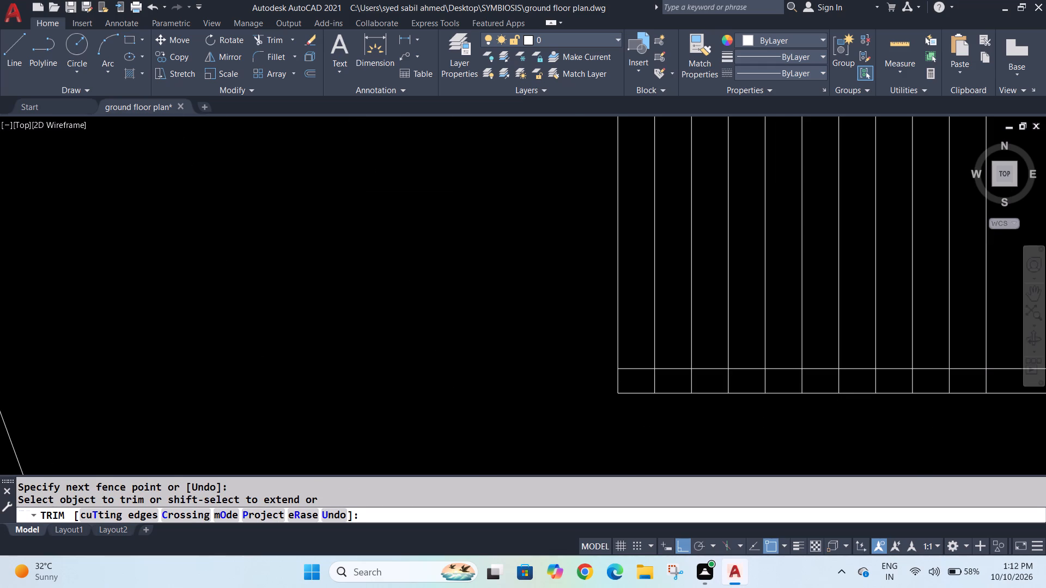
left_click_drag(652, 383, 743, 380)
left_click_drag(692, 384, 728, 380)
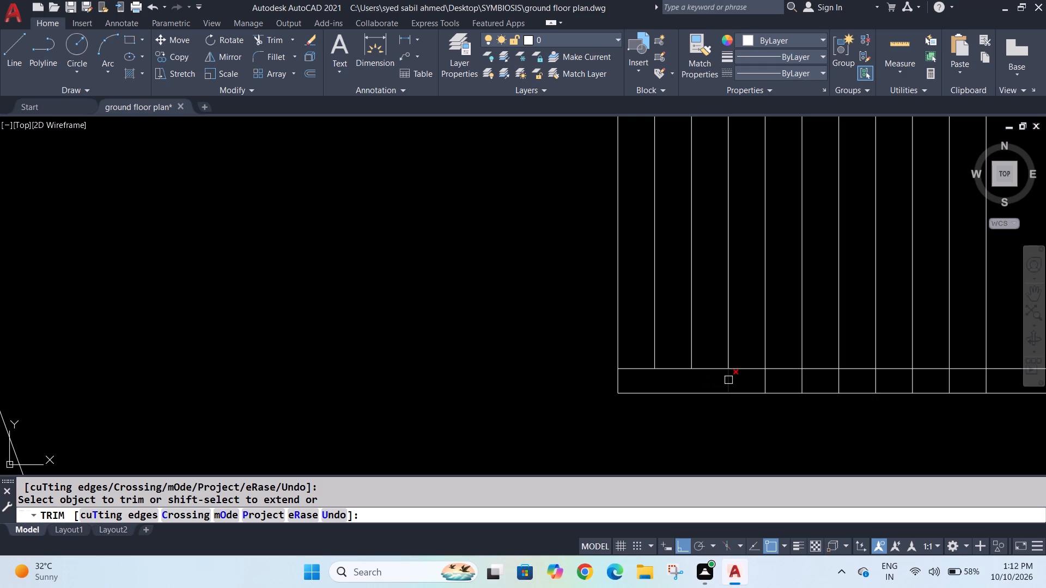
left_click(728, 380)
left_click(763, 380)
left_click(743, 383)
left_click_drag(731, 379, 779, 383)
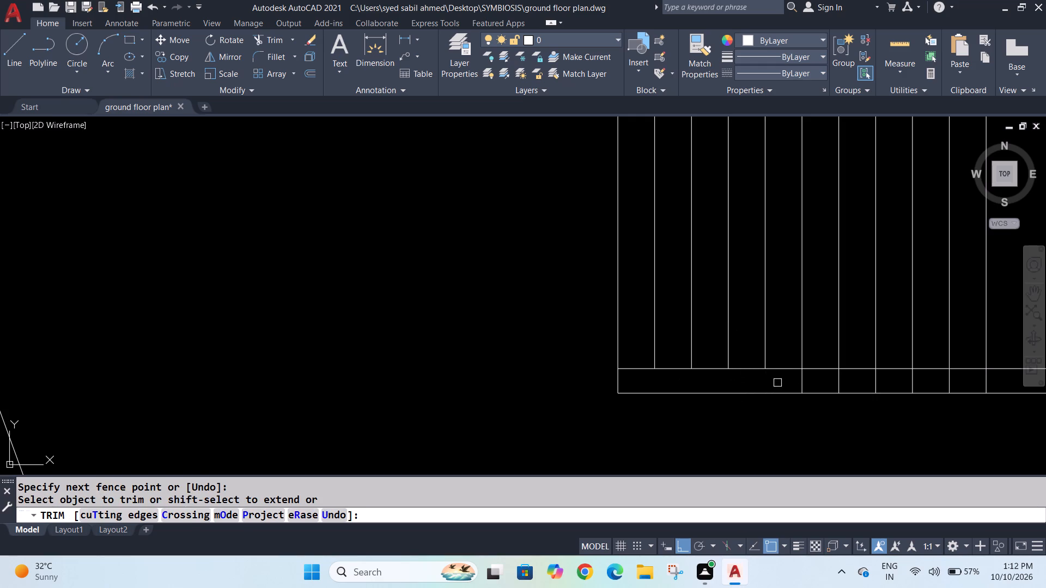
left_click(779, 383)
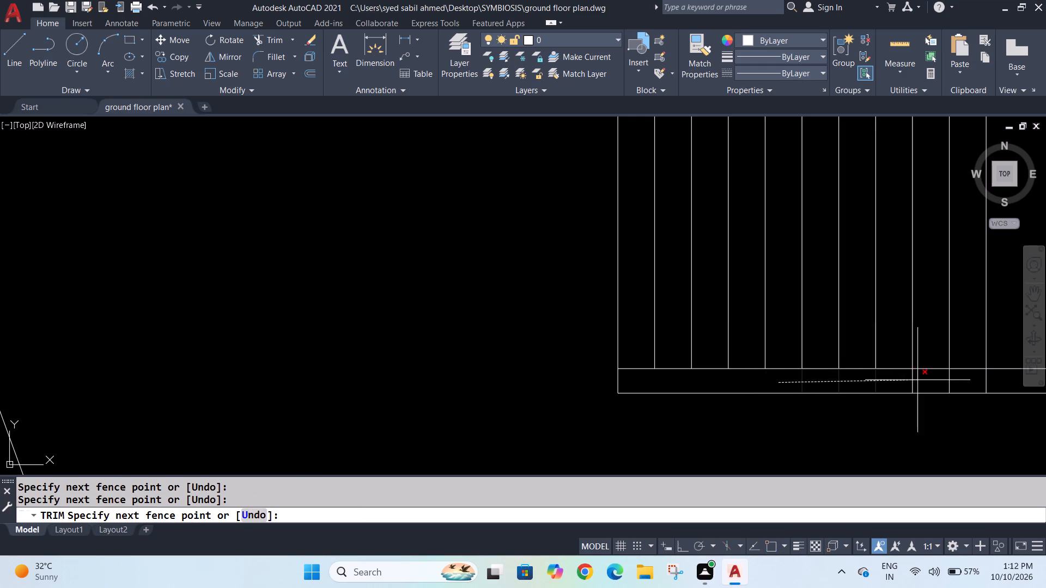
left_click(1001, 382)
Trim the crossing lines where the strip's right end wall meets the bottom wall to open the junction.
scroll(990, 382, "down", 3)
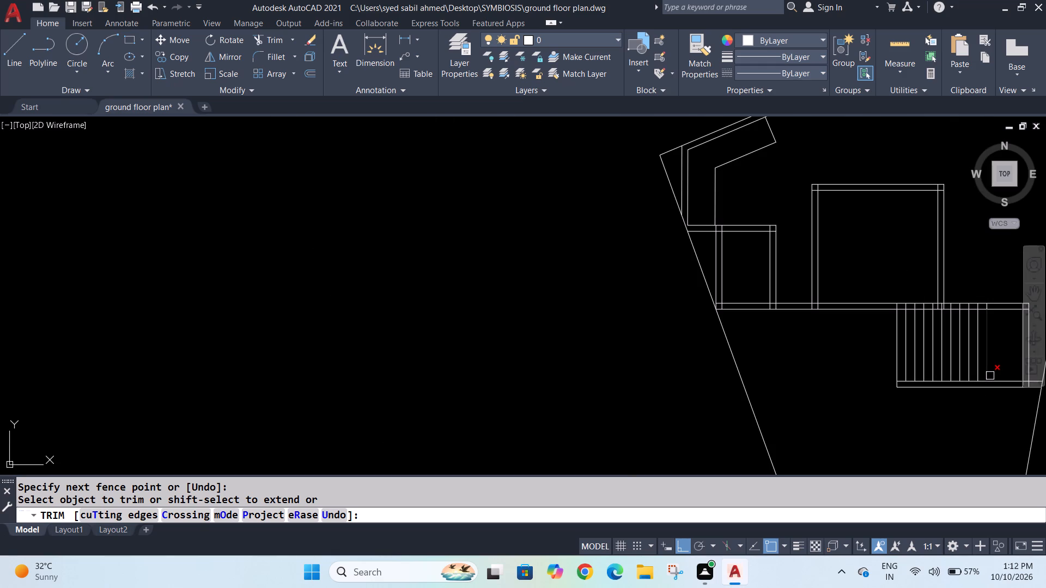
middle_click_drag(964, 405, 874, 400)
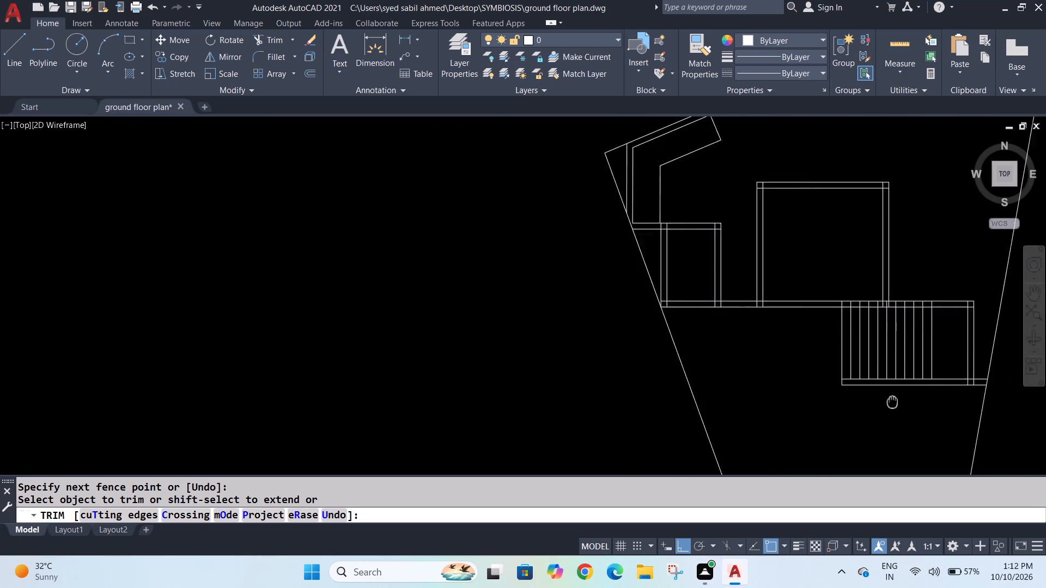
middle_click_drag(874, 400, 758, 398)
scroll(823, 364, "up", 4)
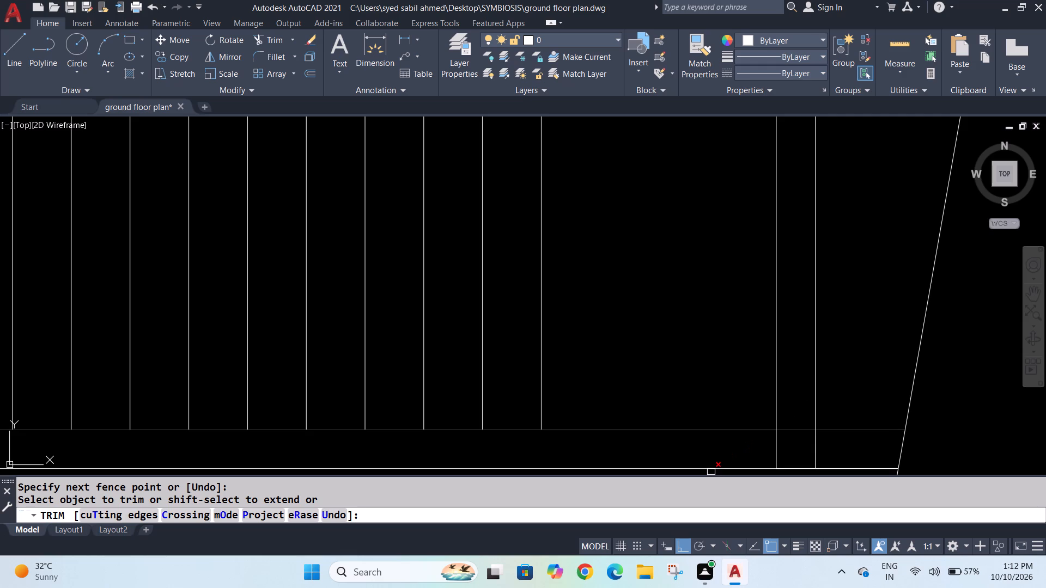
left_click(768, 449)
left_click_drag(775, 447, 795, 447)
left_click(820, 447)
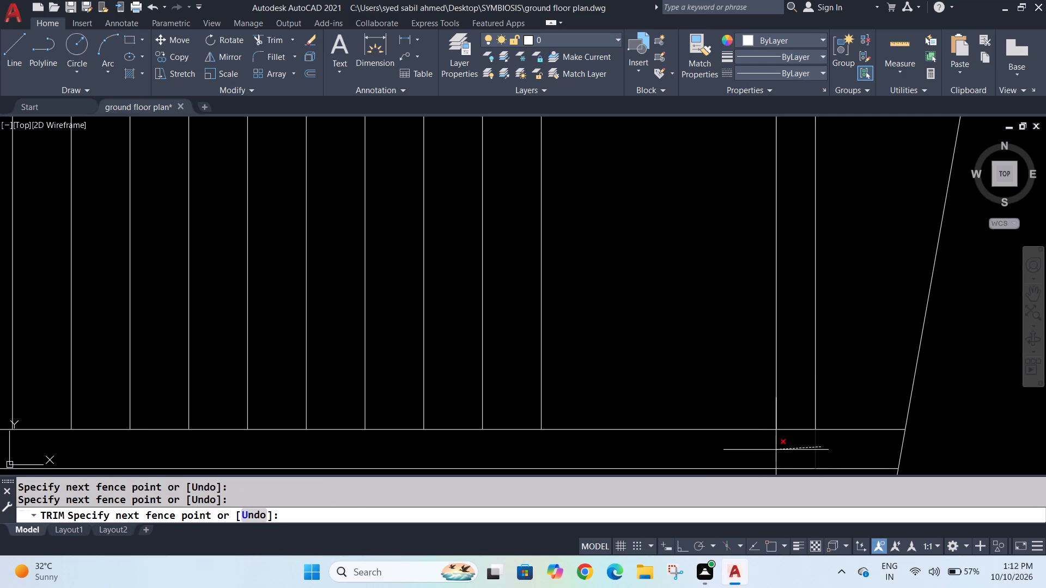
left_click(759, 449)
scroll(775, 446, "down", 4)
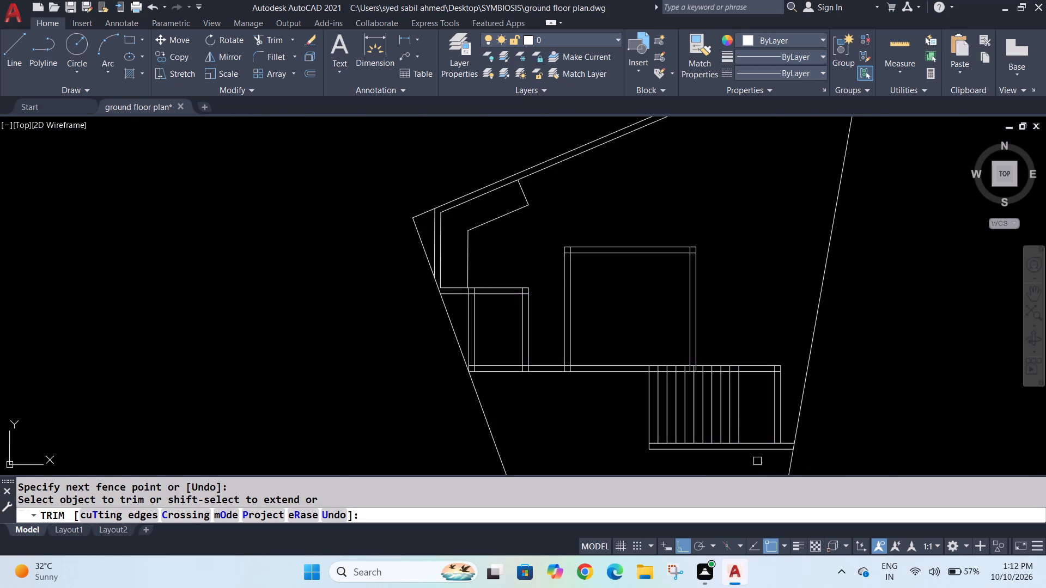
scroll(756, 463, "up", 4)
left_click(843, 385)
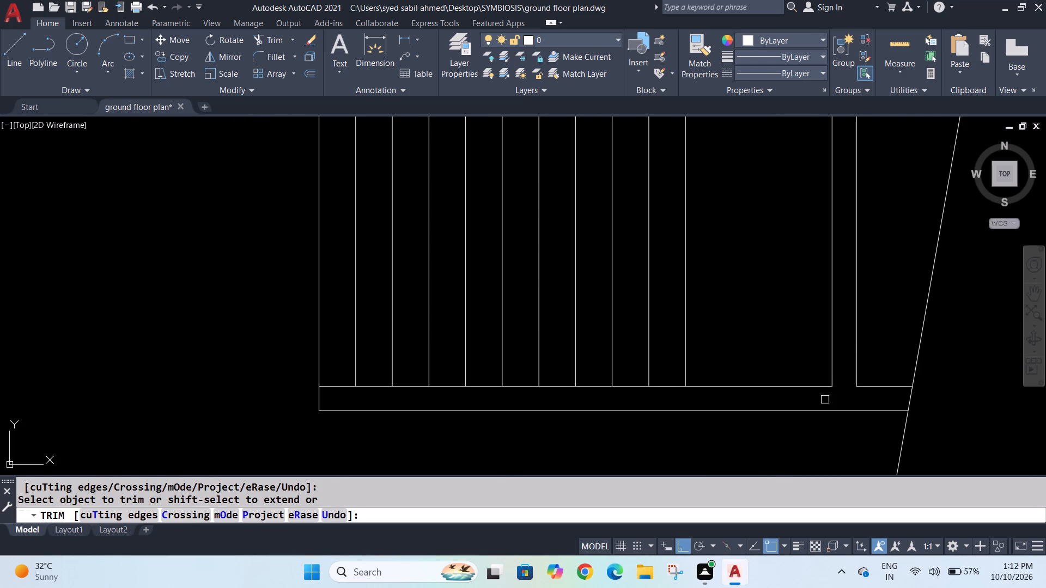
Trim the upper ends of the left six tread lines where they cross the strip's upper wall.
scroll(743, 394, "down", 6)
scroll(653, 316, "up", 2)
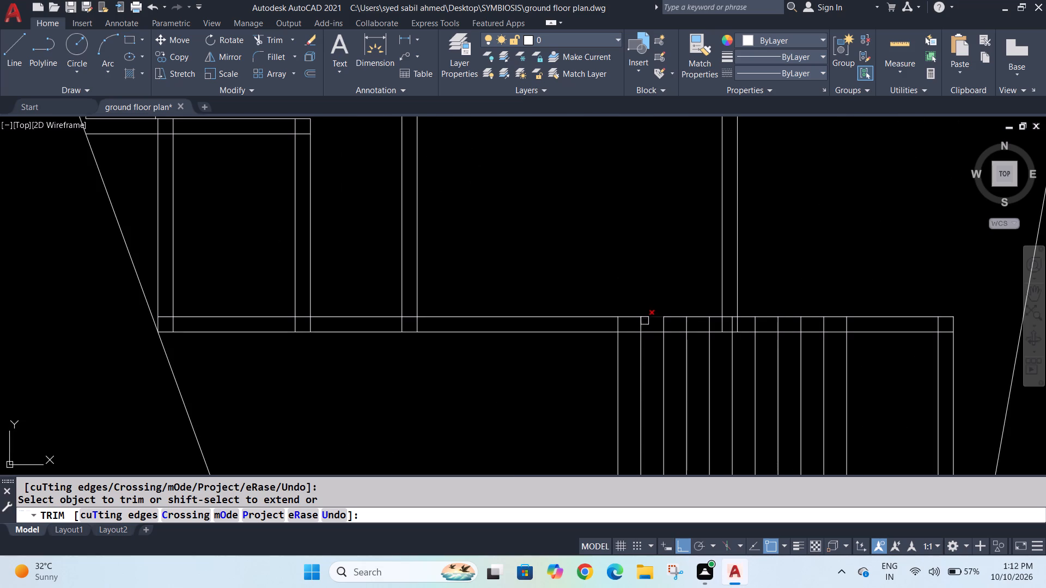
scroll(633, 333, "up", 1)
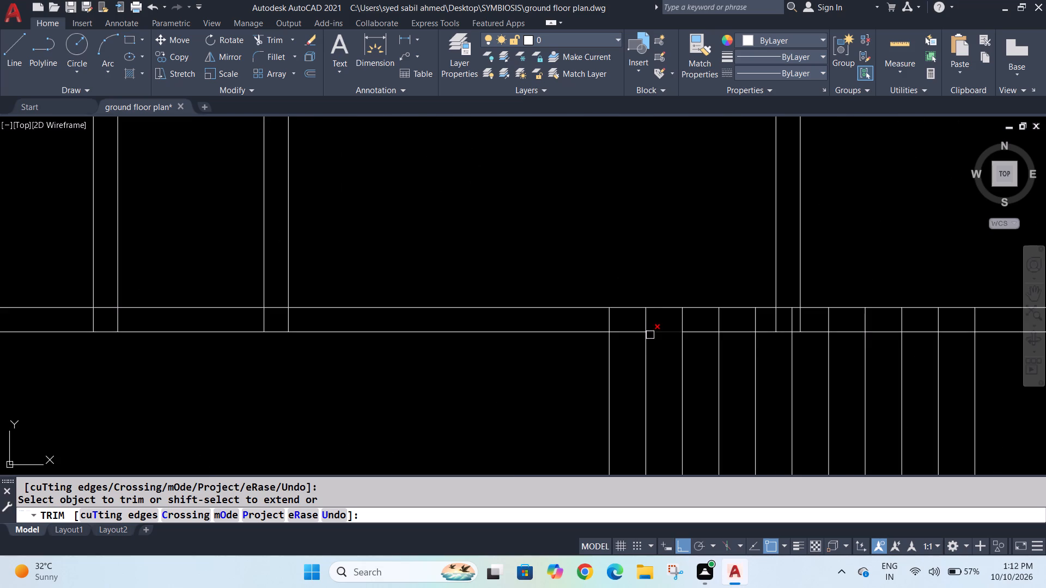
left_click(601, 318)
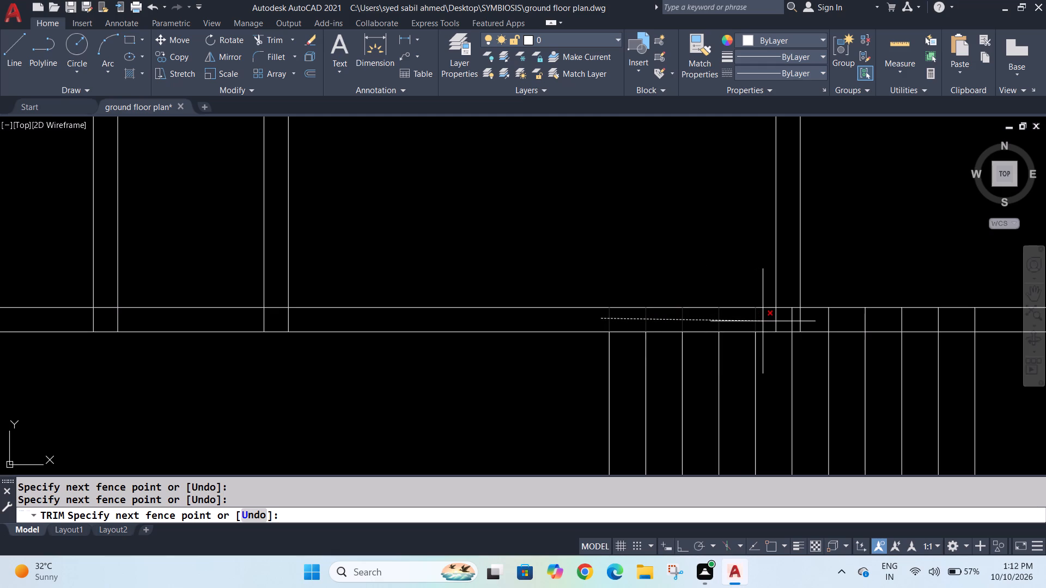
left_click(763, 321)
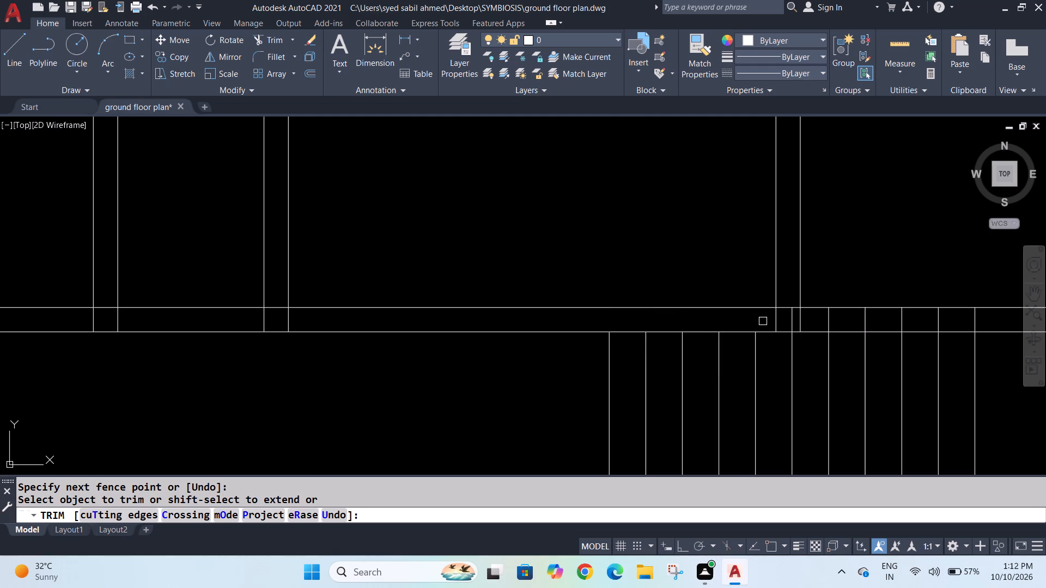
left_click(791, 318)
Trim the overlapping wall lines at the large room's lower-right corner so the inner lines meet cleanly.
left_click(790, 306)
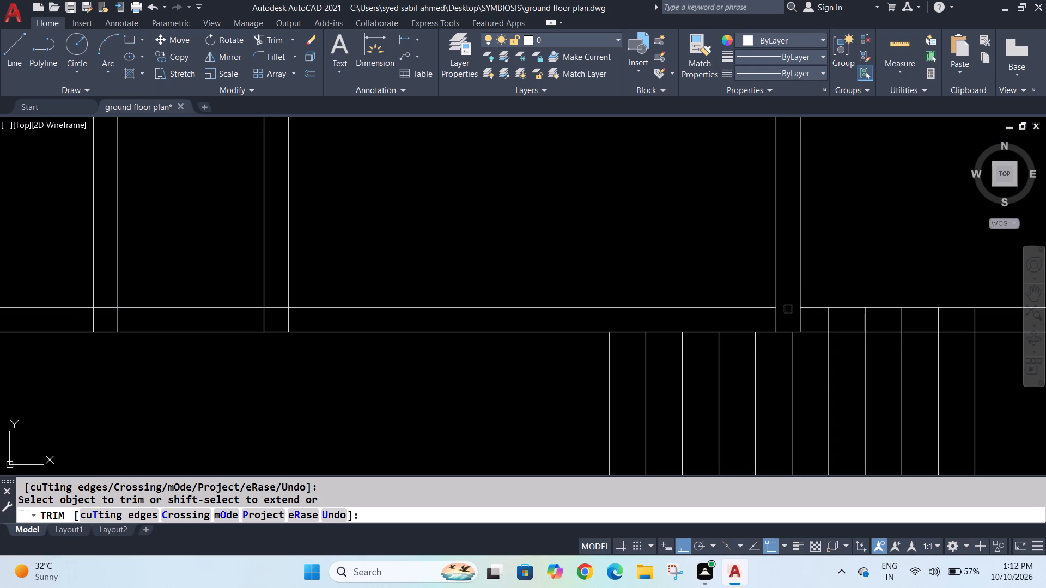
left_click(778, 318)
Trim the remaining tread ends inside the upper wall and remove that wall's upper line right of the large room.
left_click(819, 303)
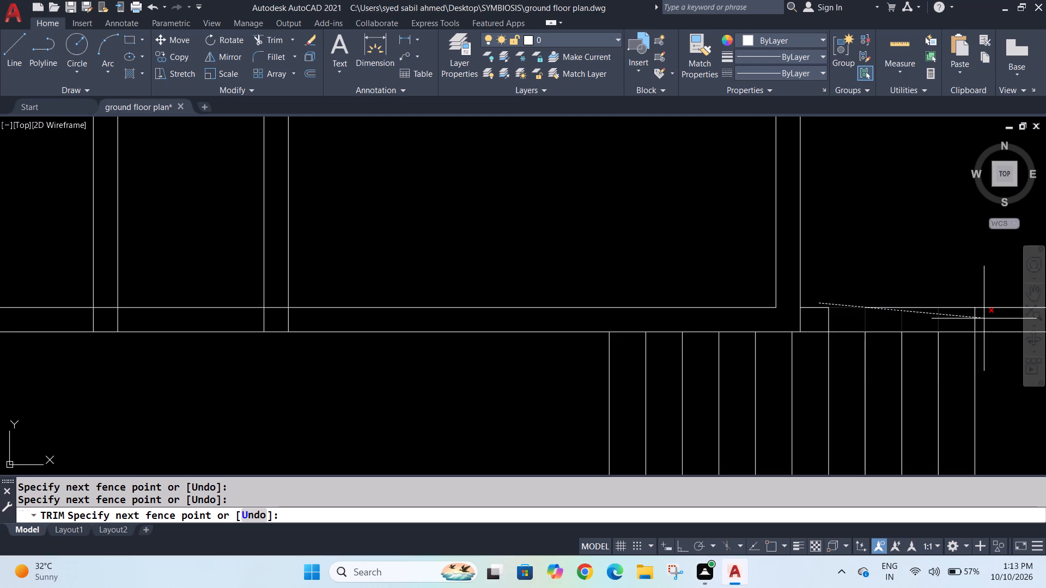
left_click(984, 318)
left_click(816, 308)
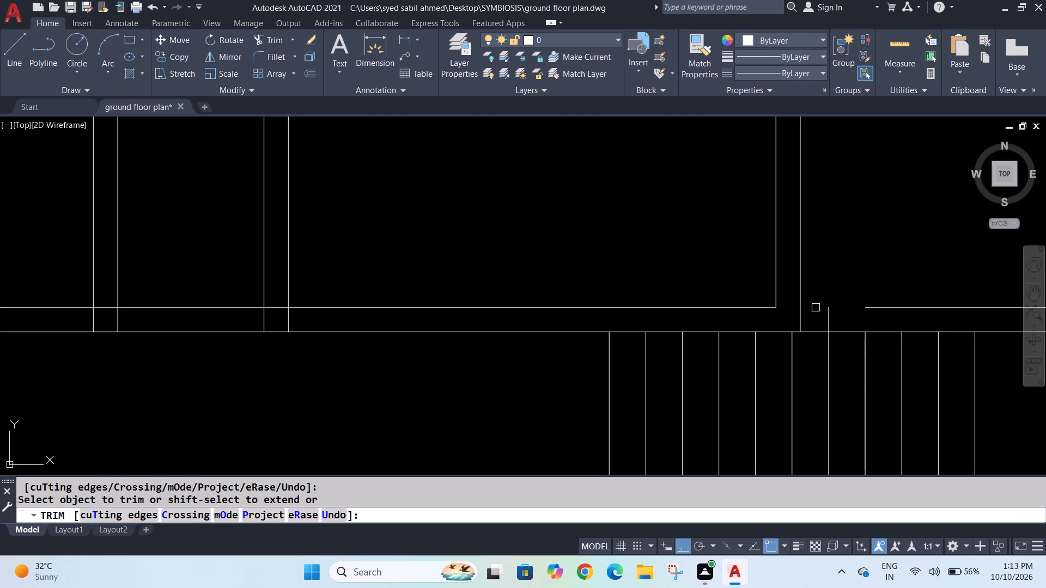
left_click(830, 321)
left_click(885, 310)
scroll(916, 306, "down", 3)
scroll(992, 301, "up", 2)
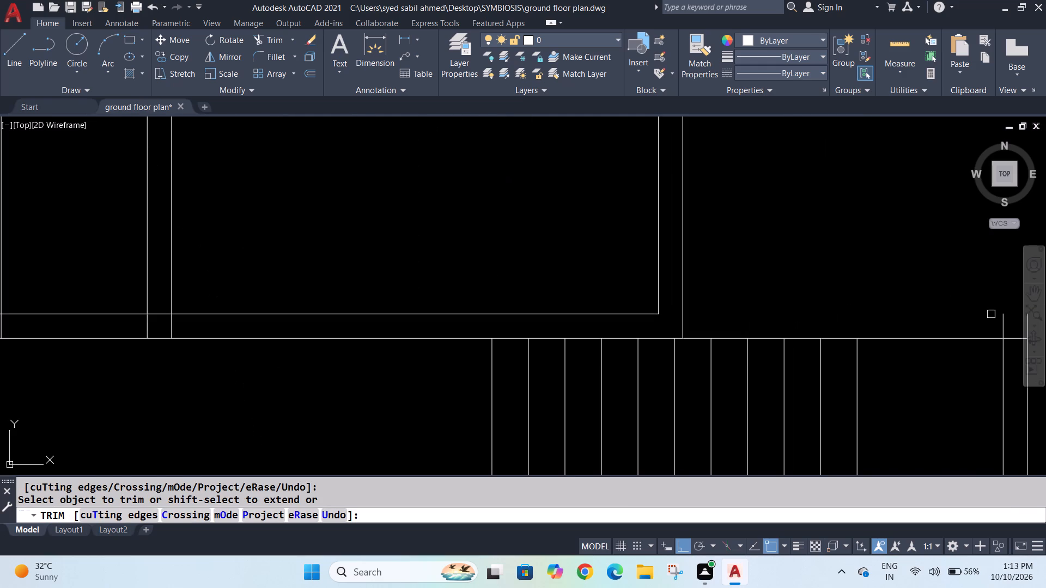
middle_click_drag(977, 315, 844, 297)
middle_click(844, 297)
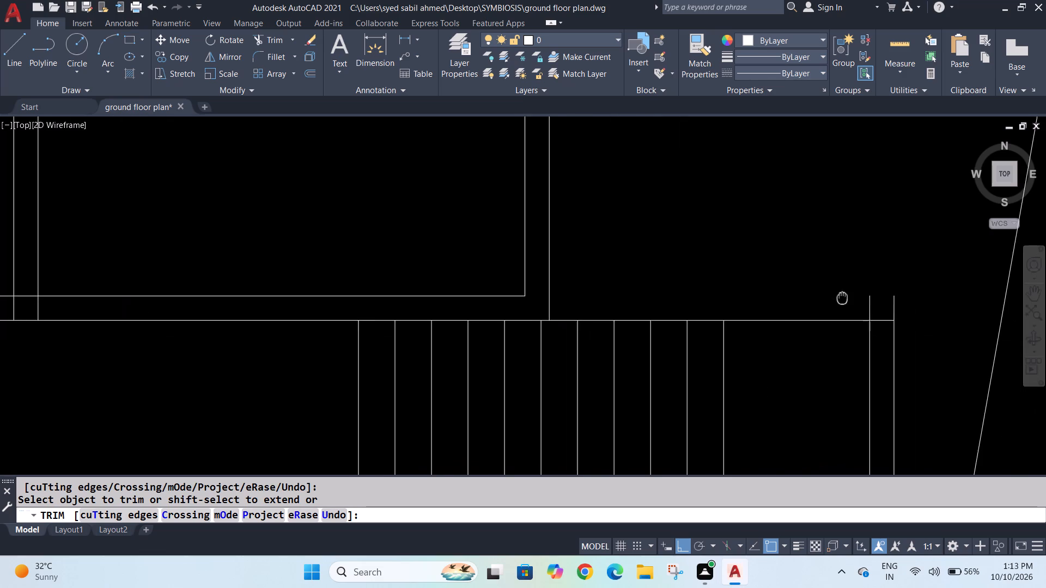
key("Escape")
Extend both lines of the staircase's right end wall upward to the slanted wall at the top of the plan.
scroll(835, 289, "down", 2)
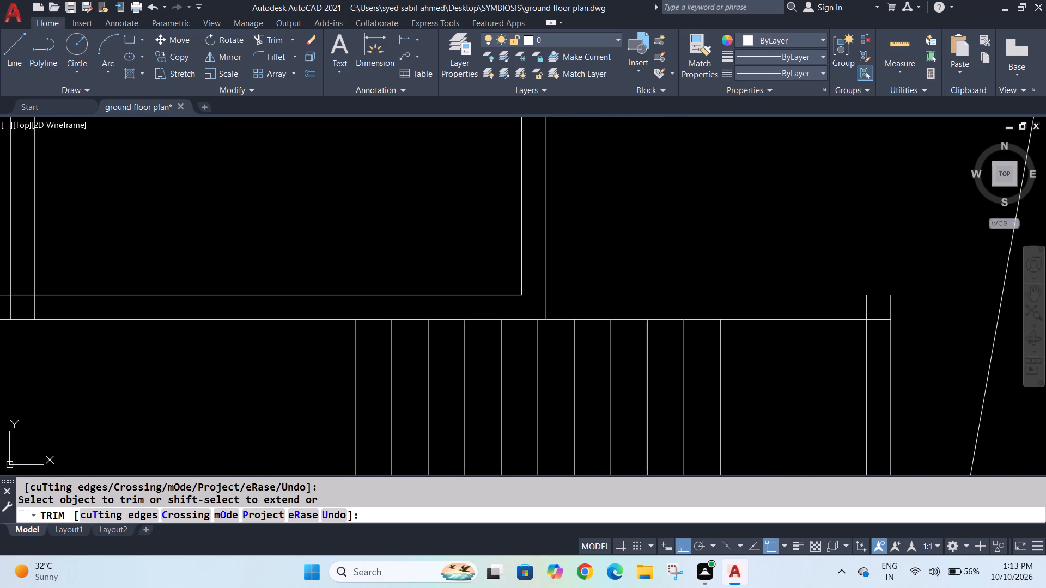
scroll(561, 261, "down", 3)
scroll(724, 169, "down", 4)
scroll(576, 275, "up", 4)
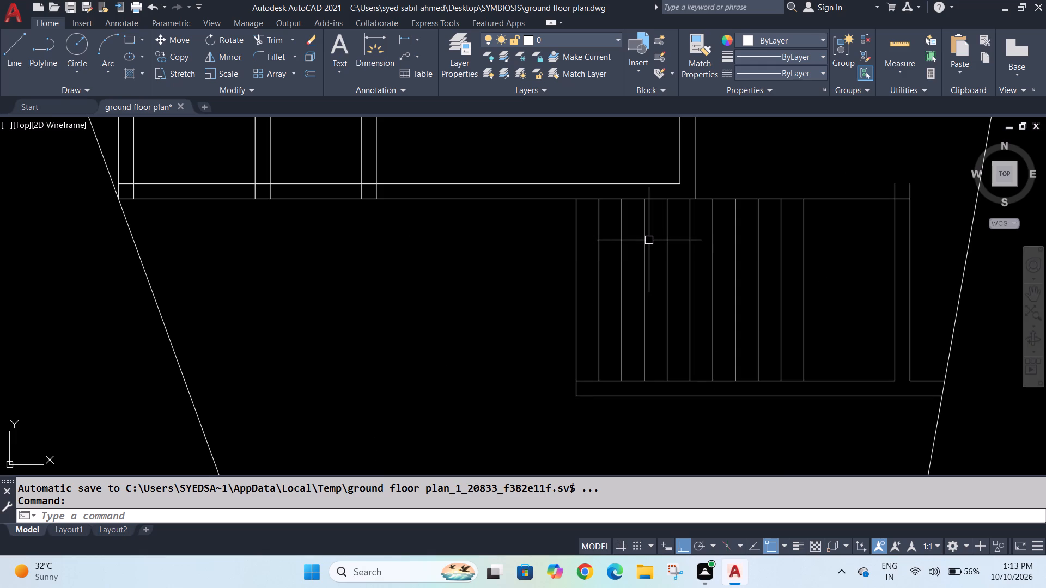
scroll(684, 234, "down", 3)
scroll(732, 181, "up", 2)
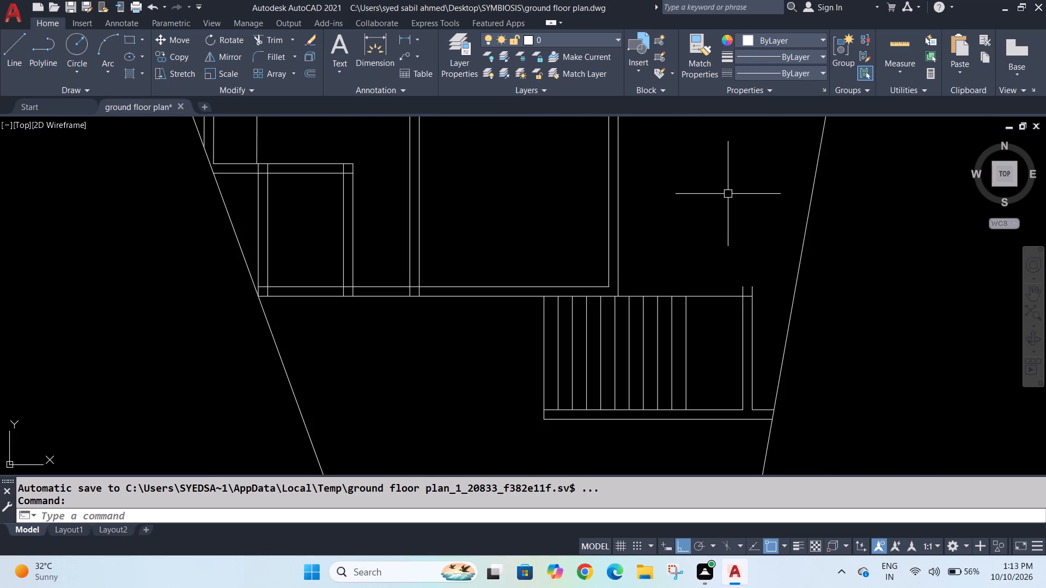
middle_click_drag(730, 206, 668, 310)
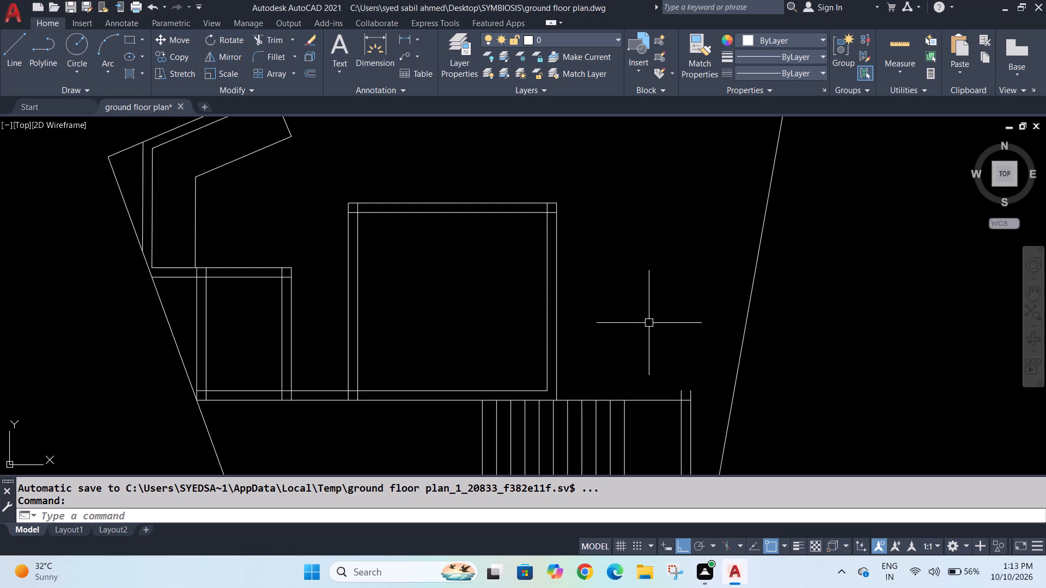
scroll(650, 322, "up", 1)
middle_click_drag(650, 323, 563, 298)
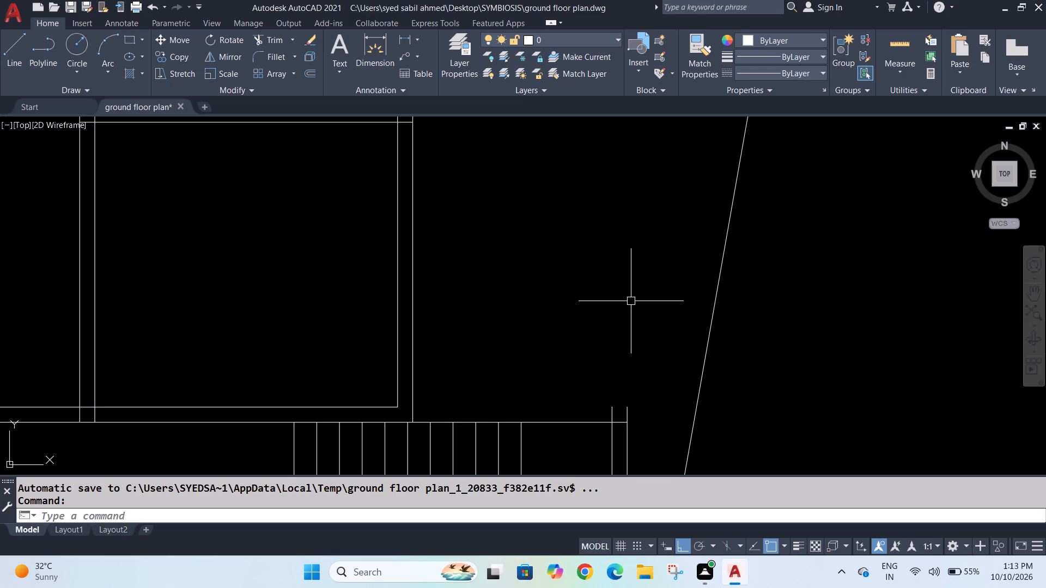
type("ex")
key("Return")
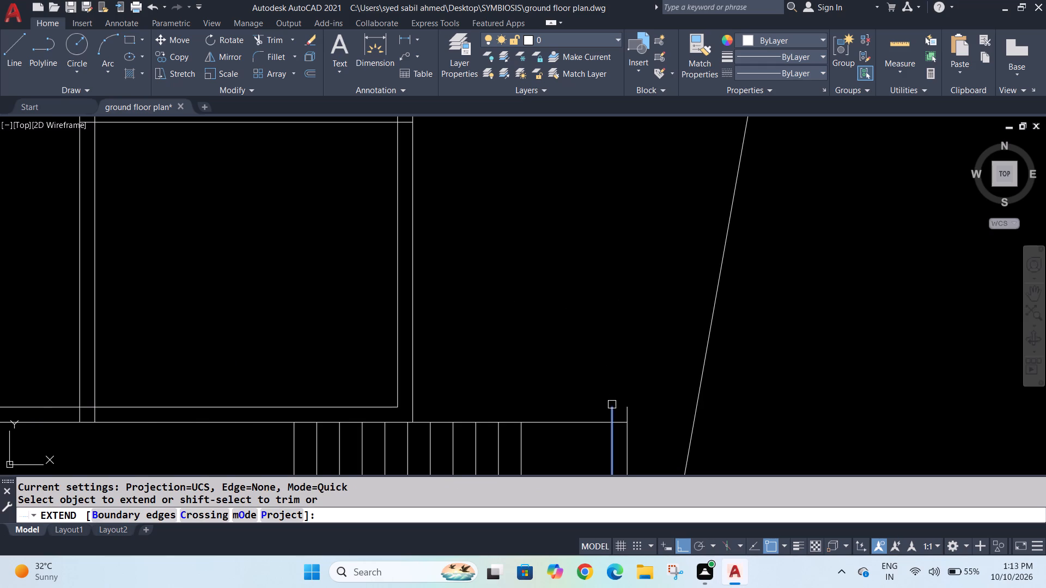
left_click(613, 406)
scroll(612, 401, "down", 2)
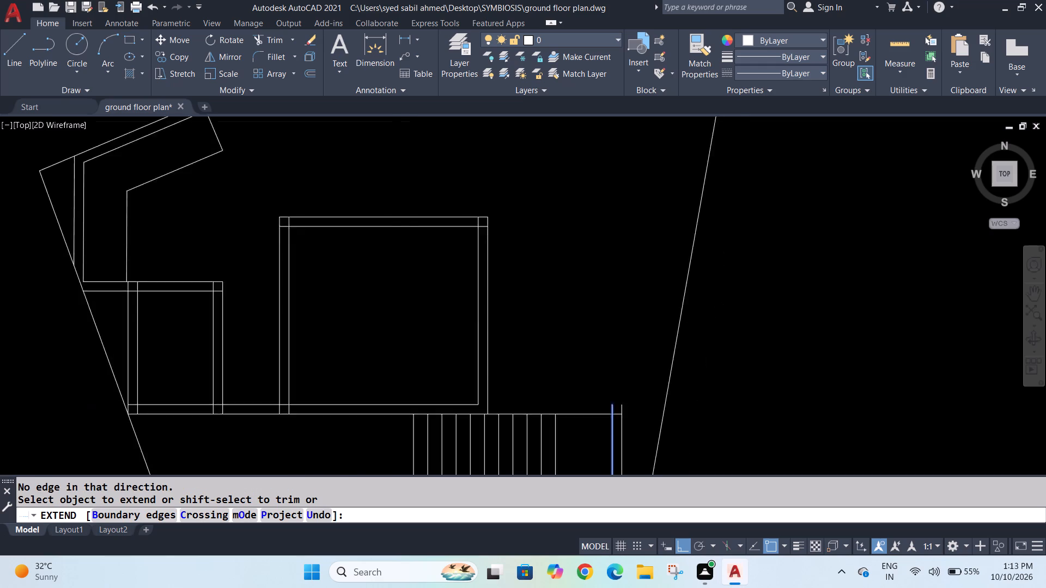
scroll(612, 401, "down", 2)
scroll(611, 396, "up", 3)
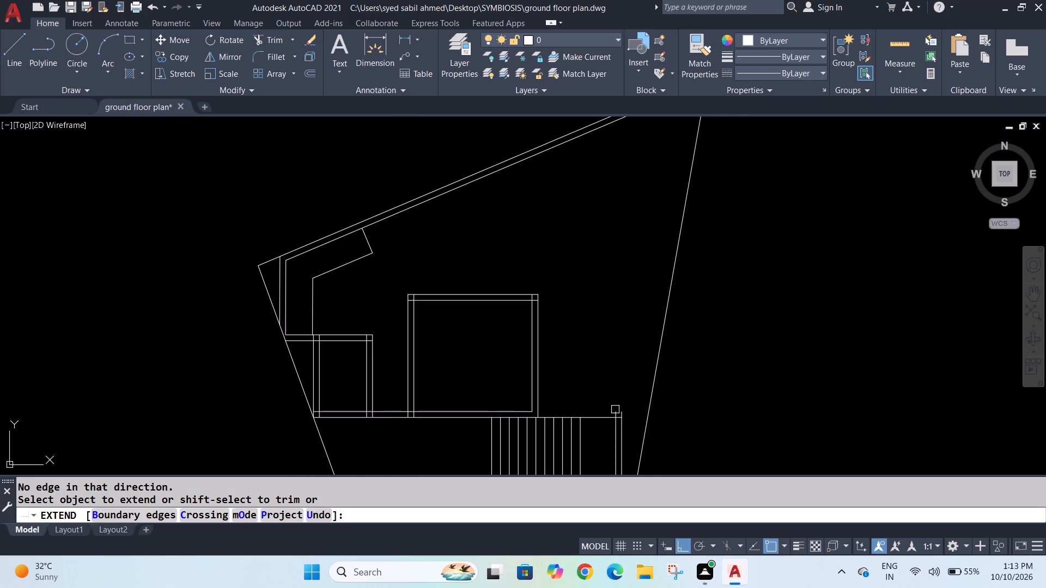
left_click(615, 409)
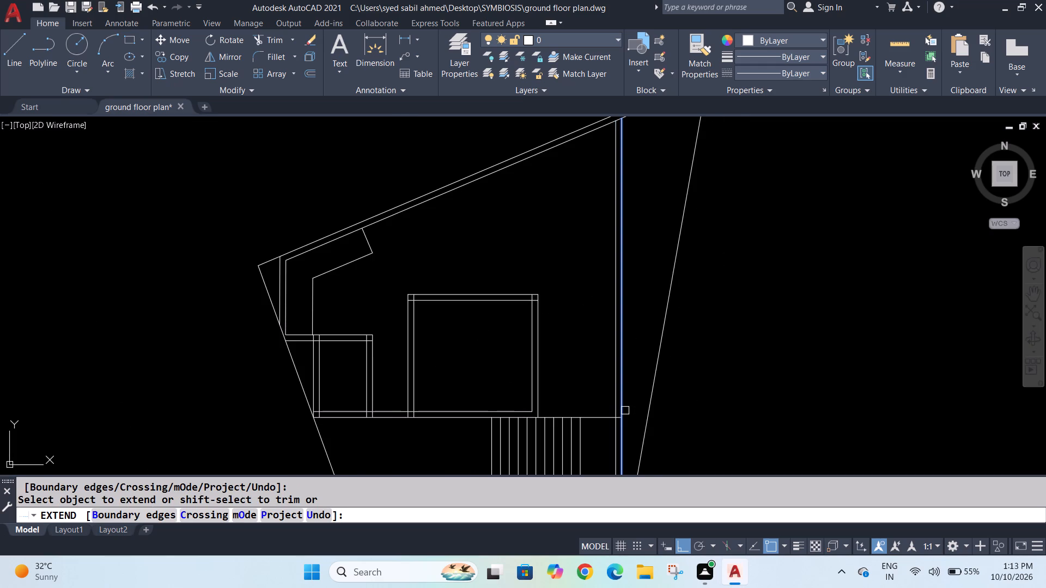
left_click(625, 411)
scroll(606, 309, "down", 2)
scroll(615, 214, "up", 4)
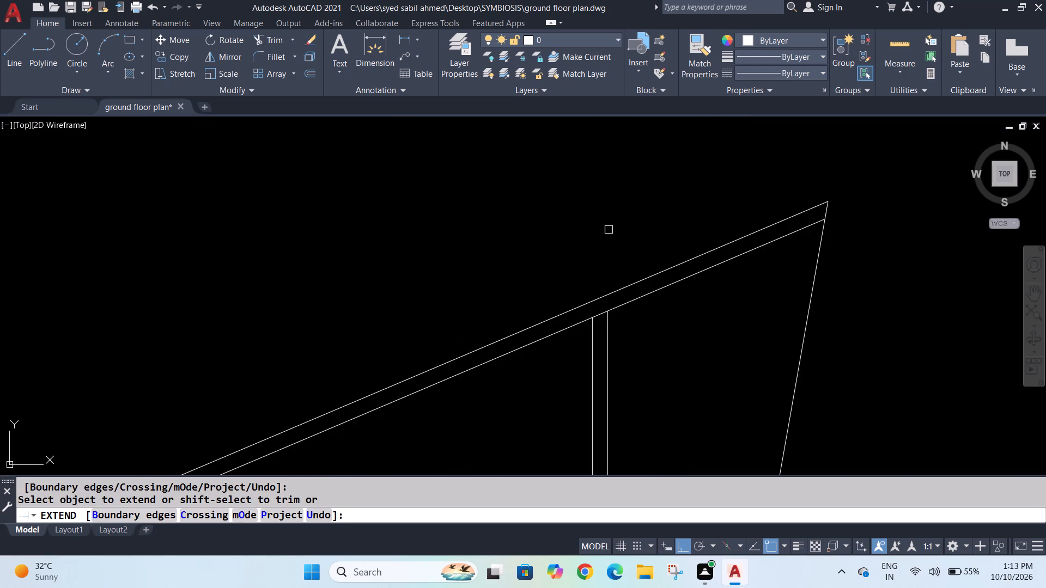
scroll(608, 234, "down", 5)
scroll(605, 260, "up", 10)
scroll(622, 271, "down", 10)
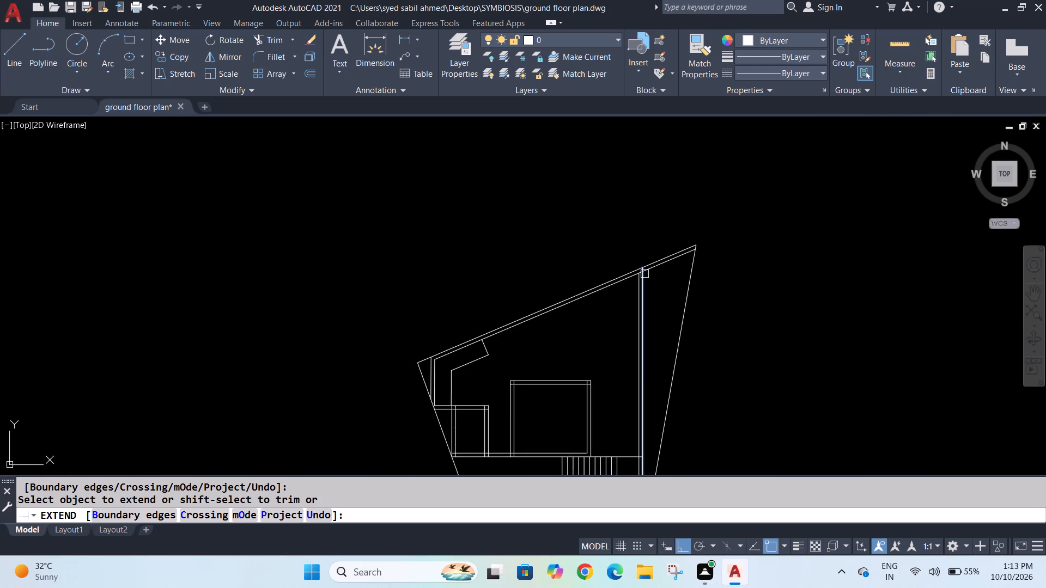
Offset the staircase strip's upper wall line 3' upward.
scroll(644, 274, "down", 5)
scroll(613, 356, "up", 3)
scroll(749, 233, "up", 3)
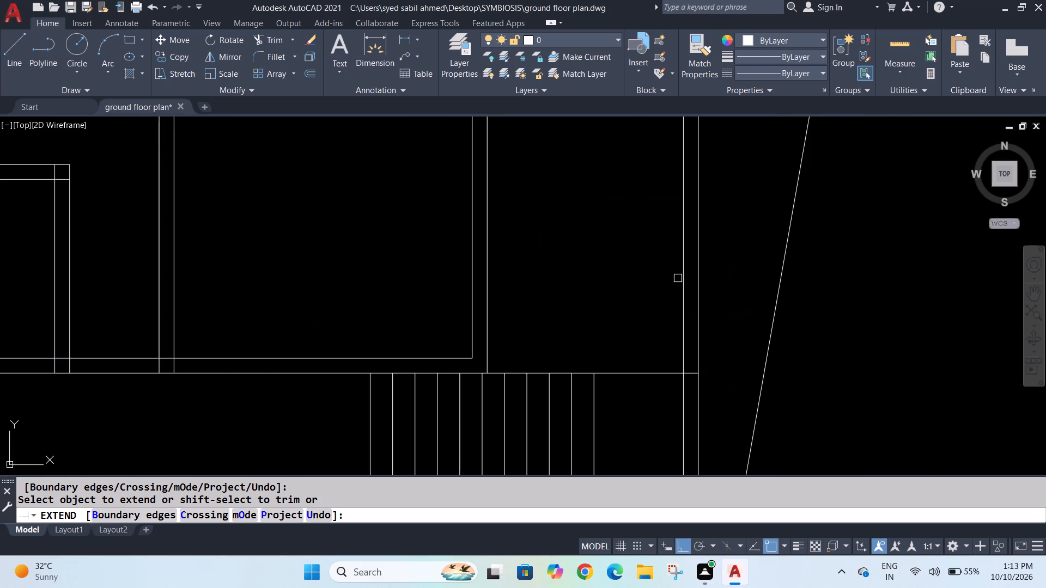
key("Escape")
key("o")
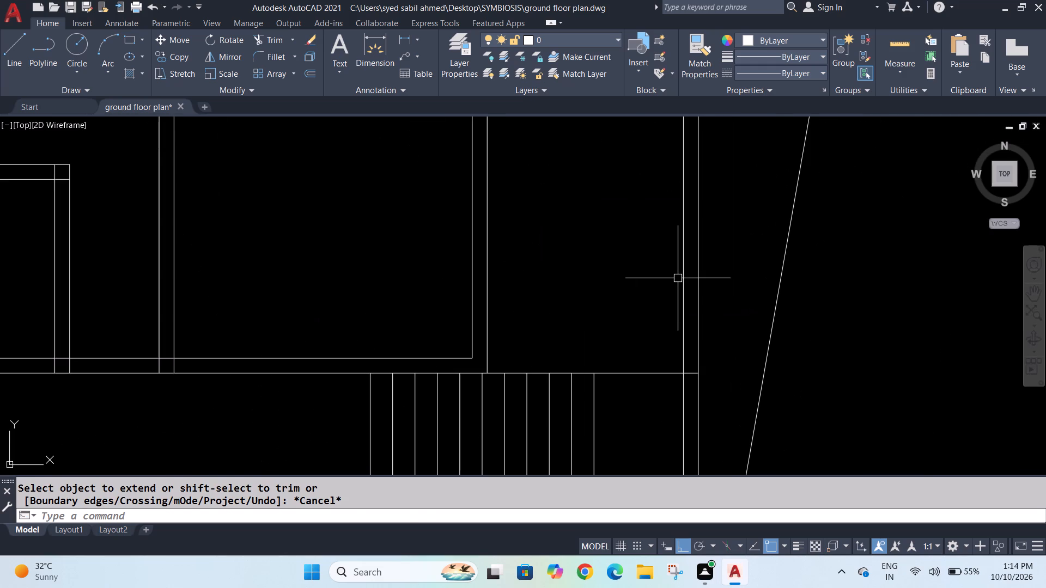
key("Return")
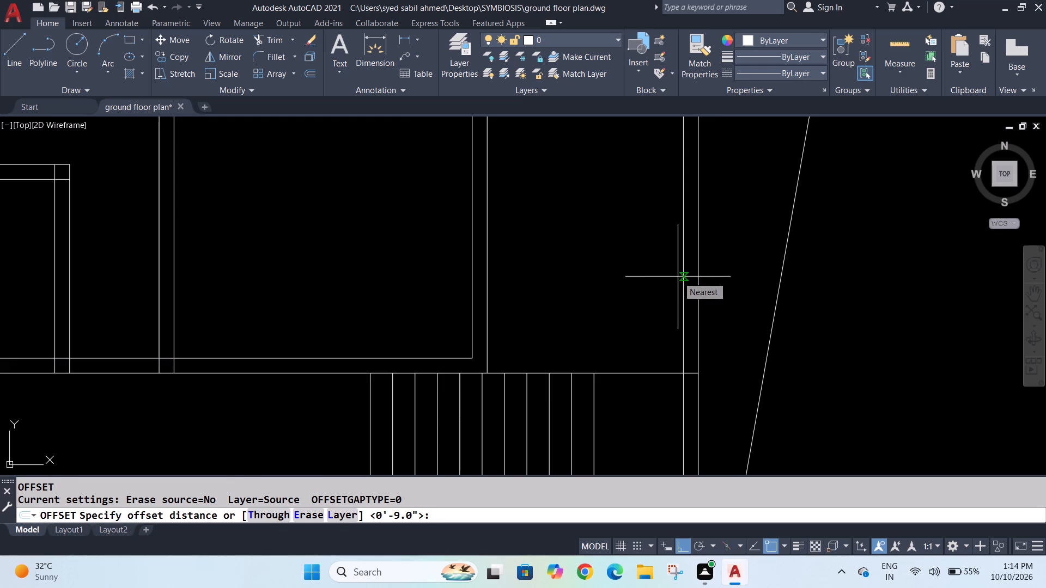
type("3'")
key("Return")
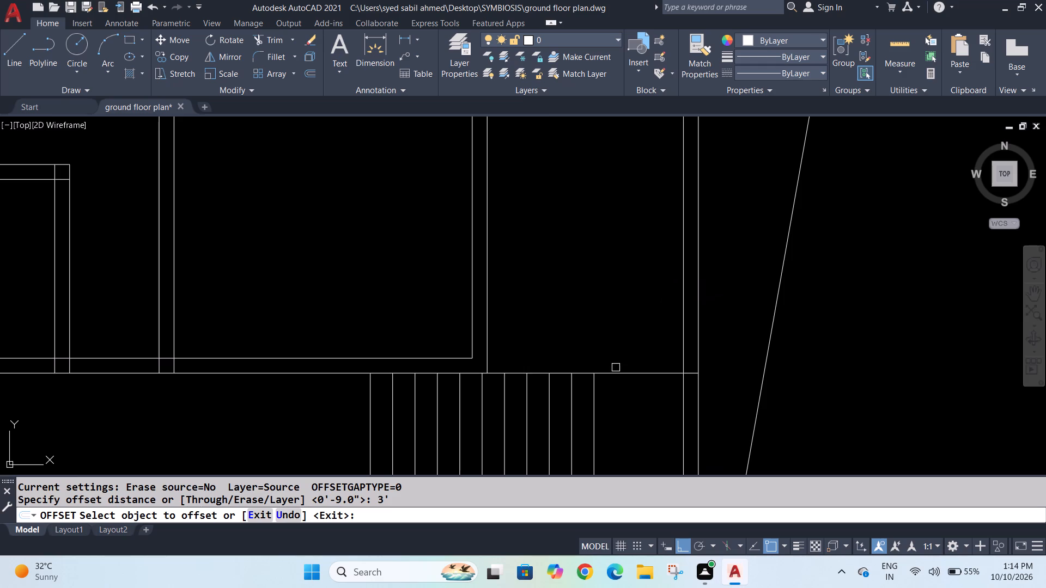
left_click(619, 372)
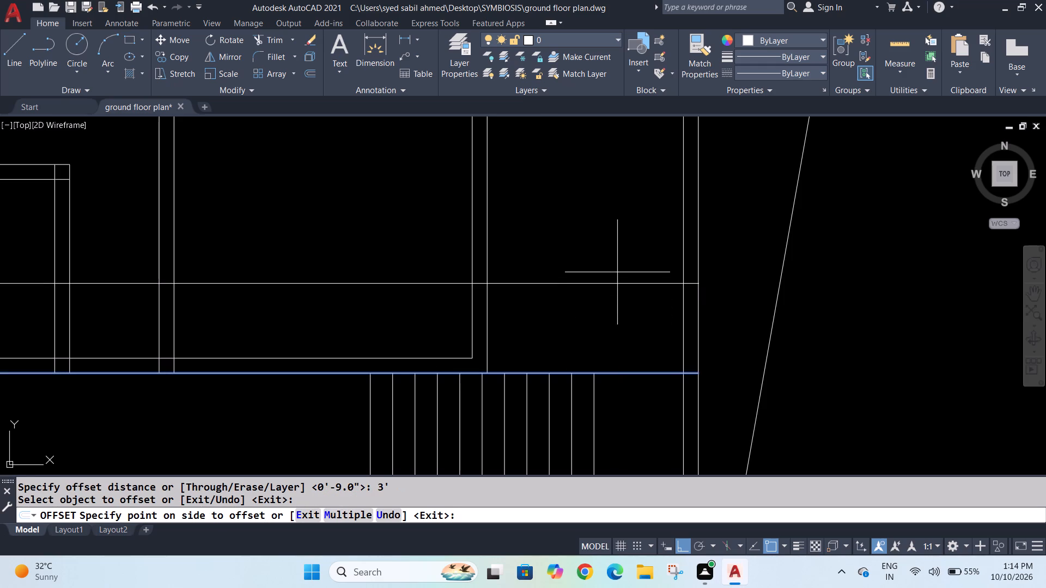
scroll(617, 271, "down", 1)
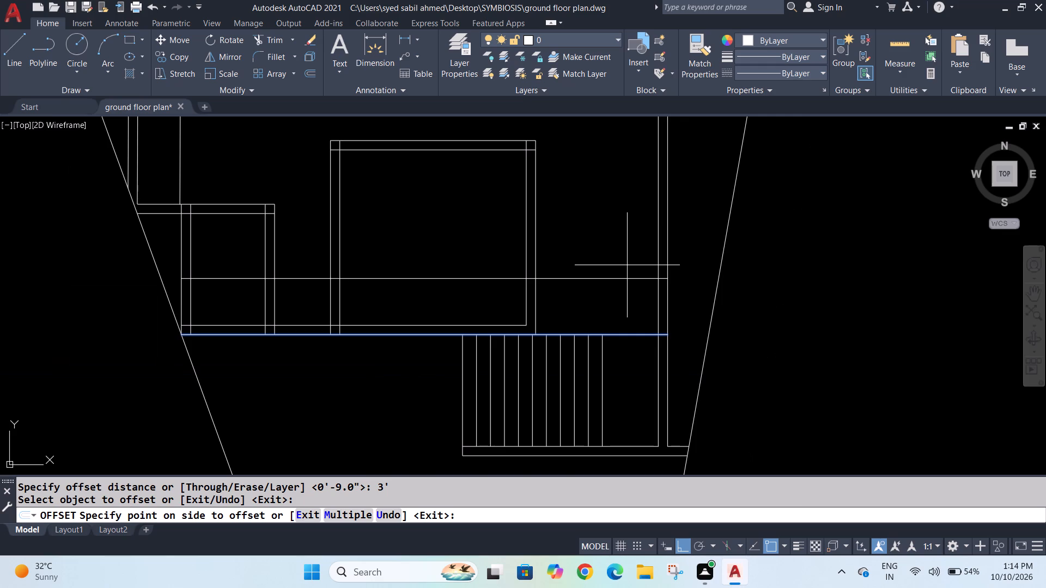
left_click(627, 265)
key("Escape")
key("Escape")
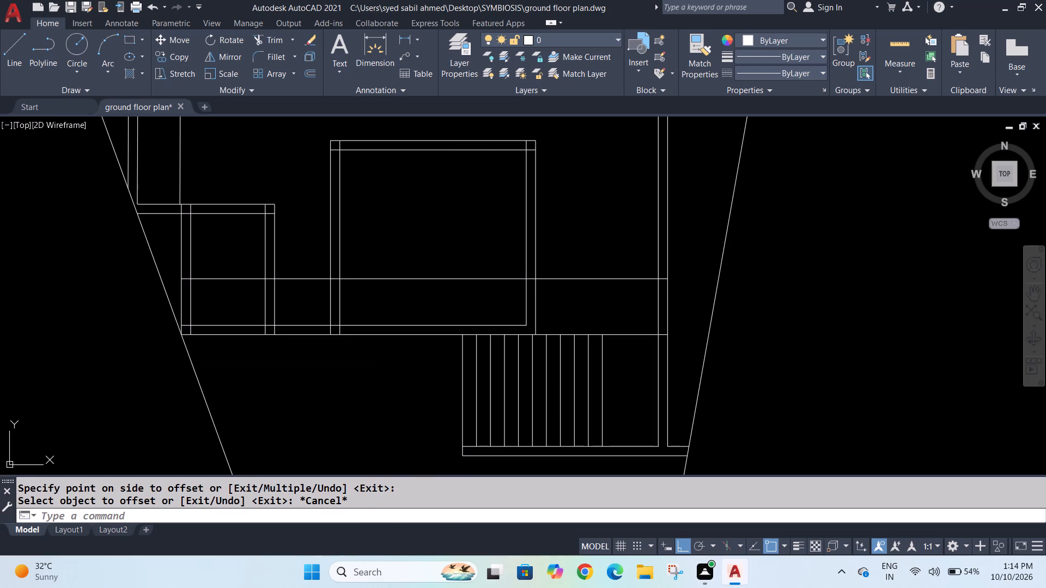
Trim the new offset line away across the small left room, the gap beside it and the large room's left wall.
type("tr")
key("Return")
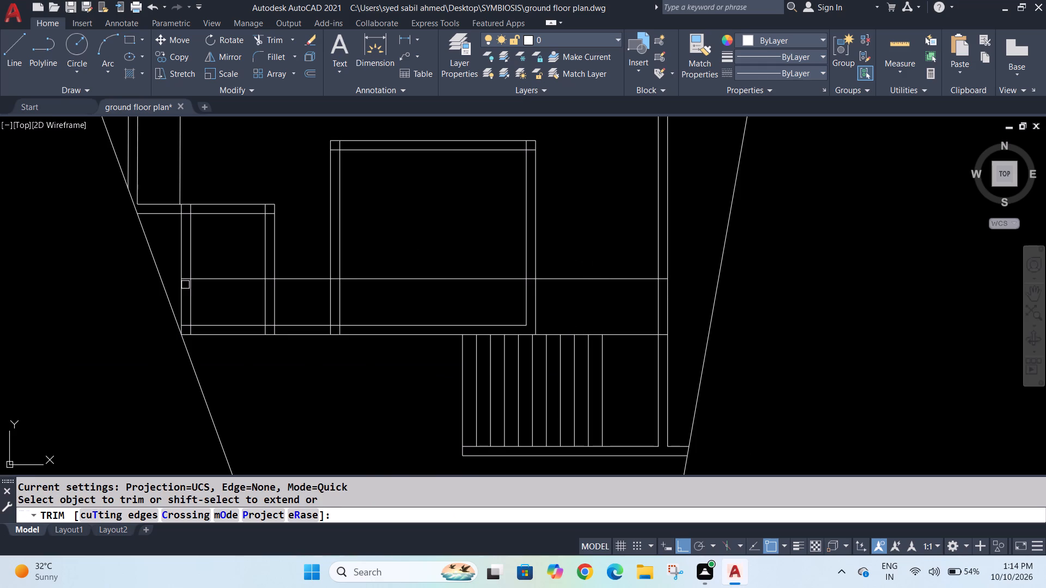
scroll(186, 286, "up", 3)
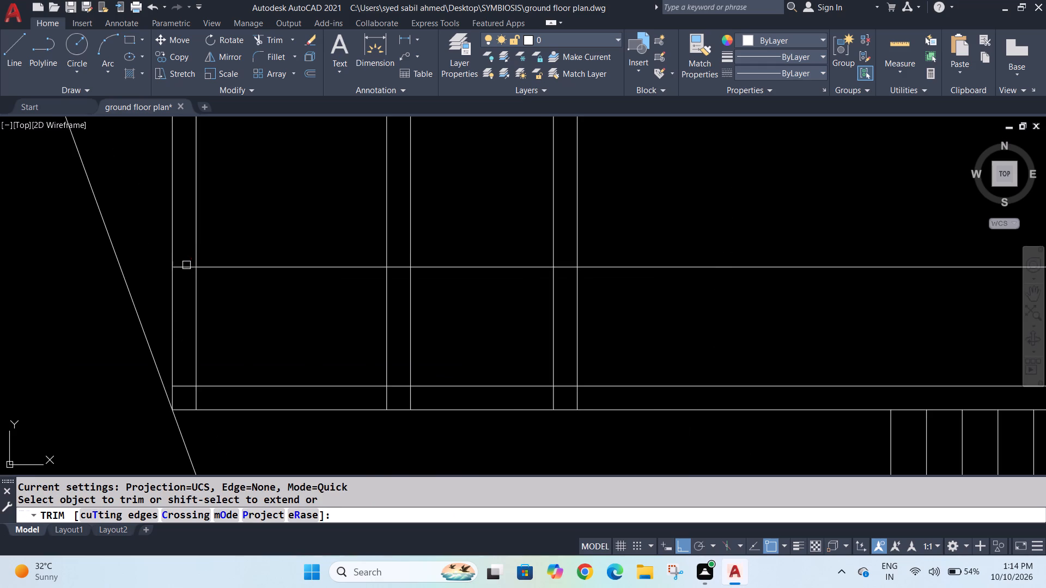
left_click(186, 269)
left_click(236, 264)
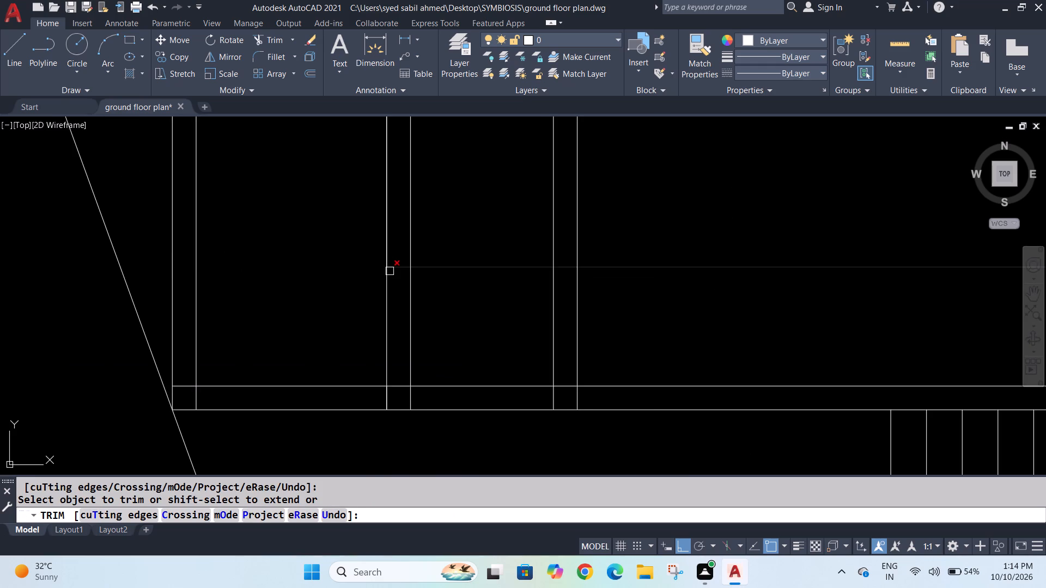
left_click(401, 270)
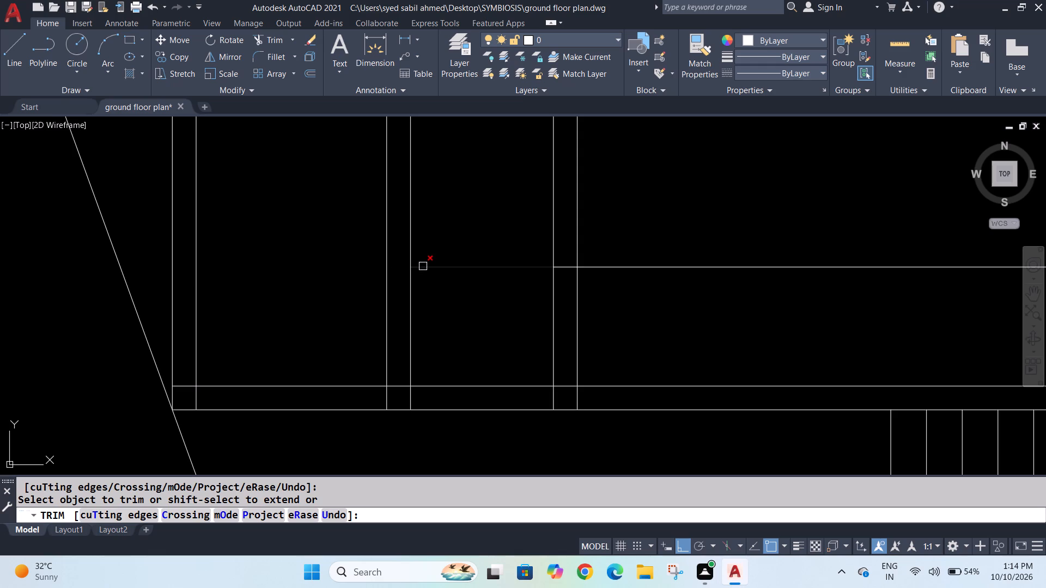
left_click(423, 267)
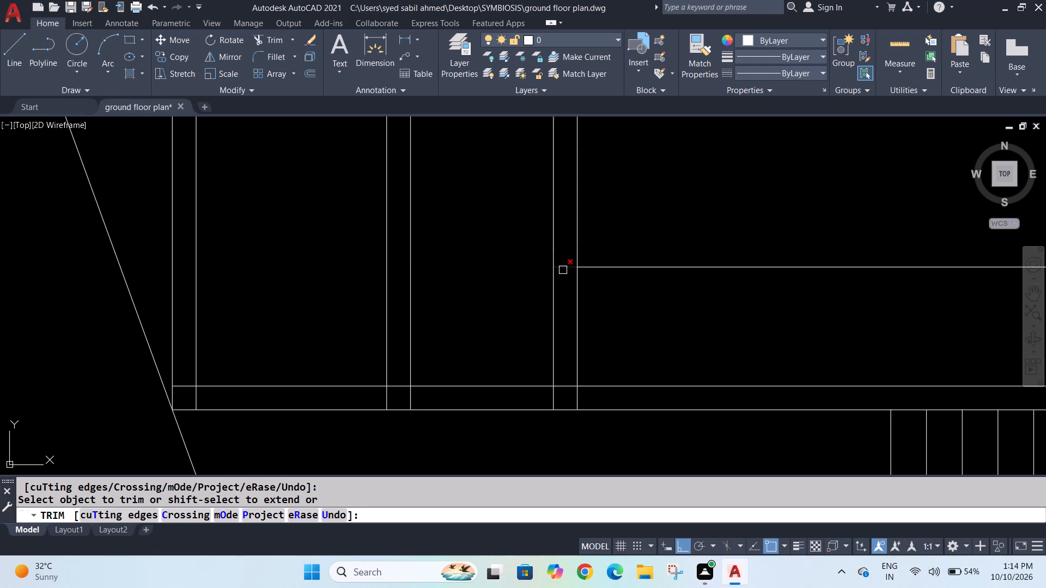
left_click(563, 270)
scroll(568, 278, "down", 4)
scroll(638, 235, "up", 2)
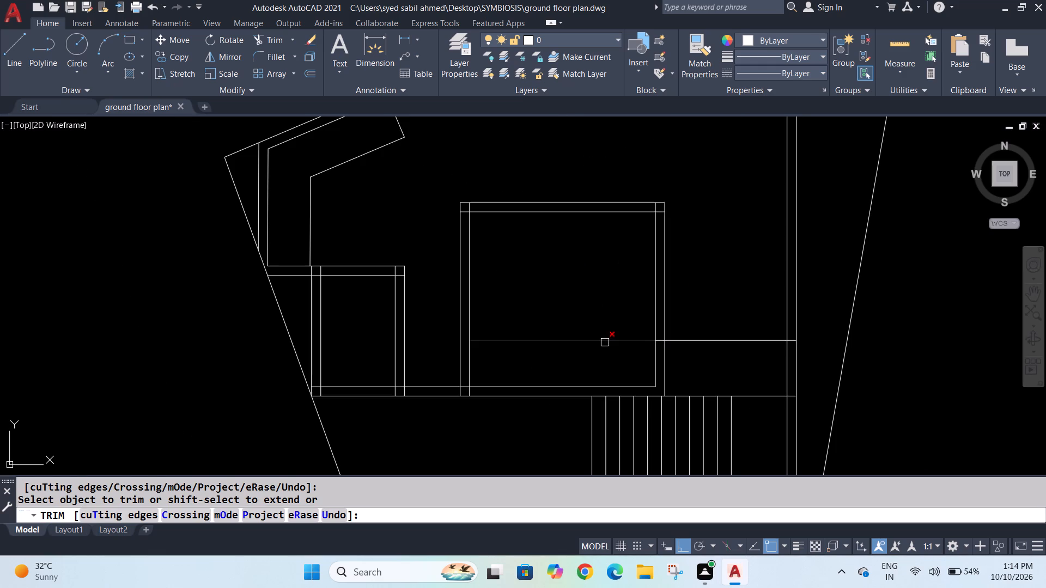
Trim the offset line inside the large room, through its right wall, and between the staircase end wall's two lines.
left_click(605, 342)
scroll(656, 335, "up", 2)
left_click(668, 350)
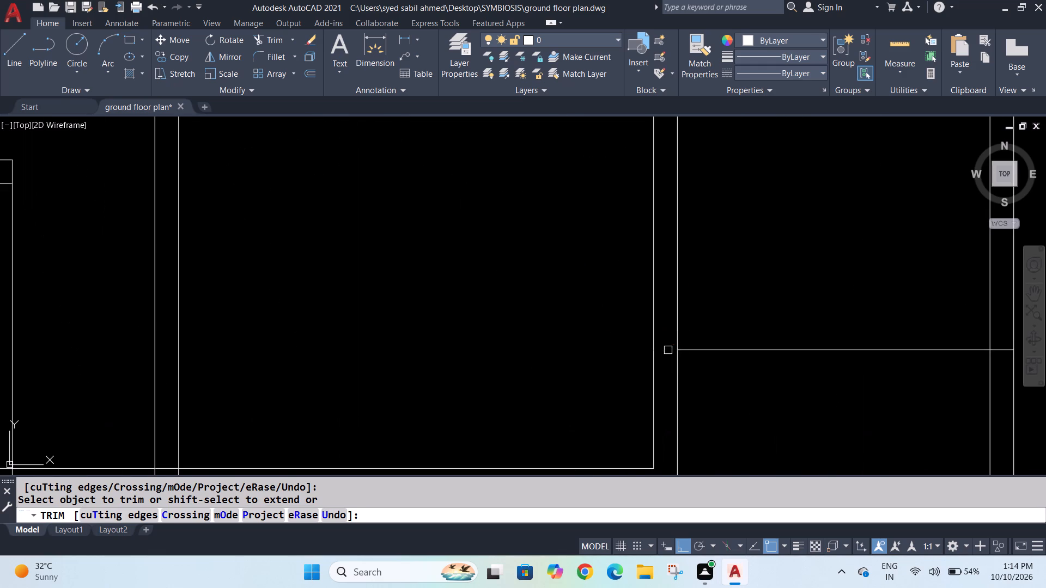
scroll(874, 377, "down", 3)
scroll(878, 362, "up", 3)
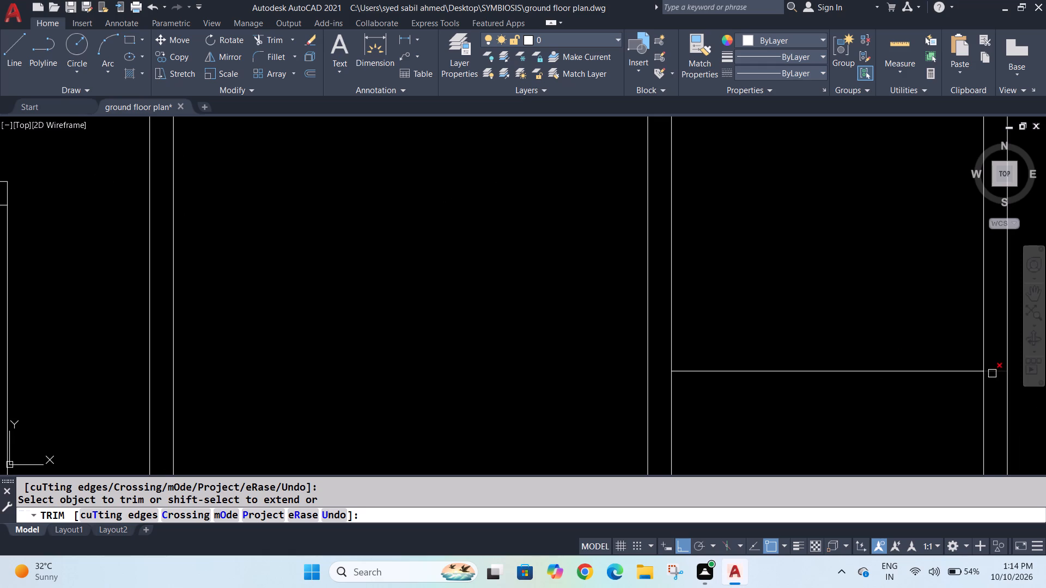
left_click(994, 373)
scroll(861, 389, "down", 1)
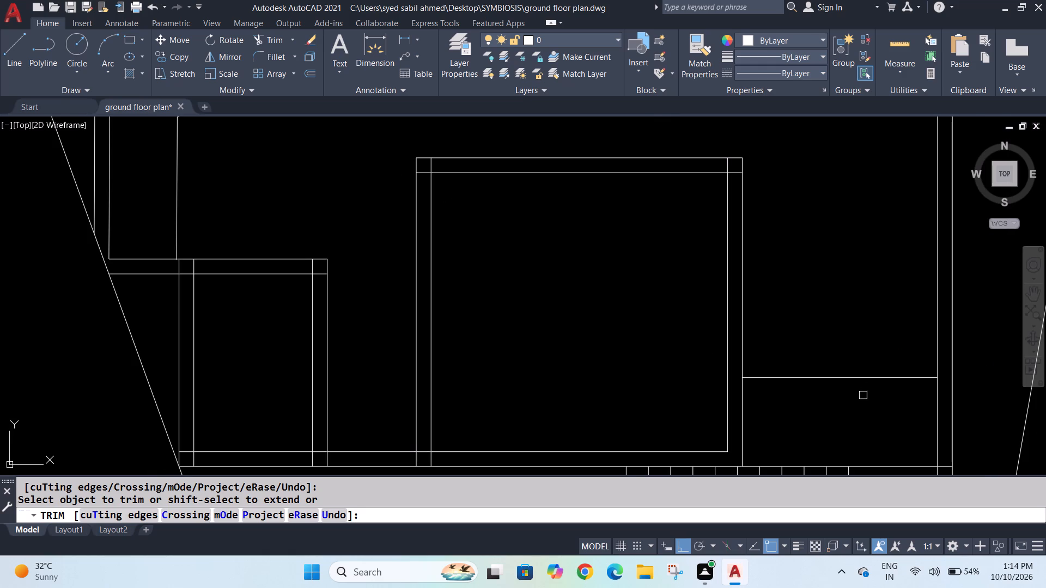
middle_click_drag(893, 407, 706, 358)
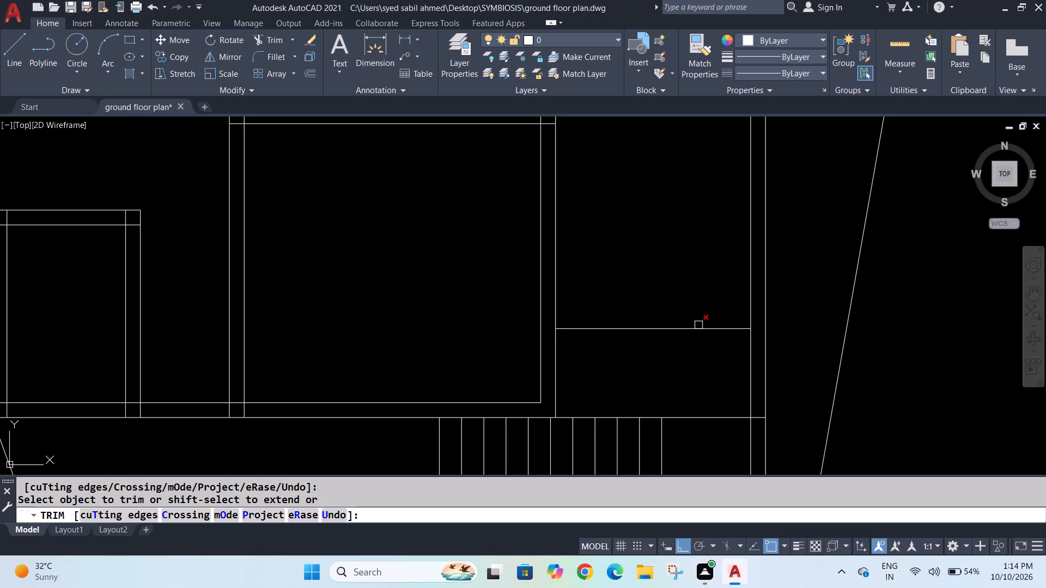
key("Escape")
key("Escape")
Offset the remaining horizontal line beside the large room 6" upward to form a wall.
key("o")
key("Return")
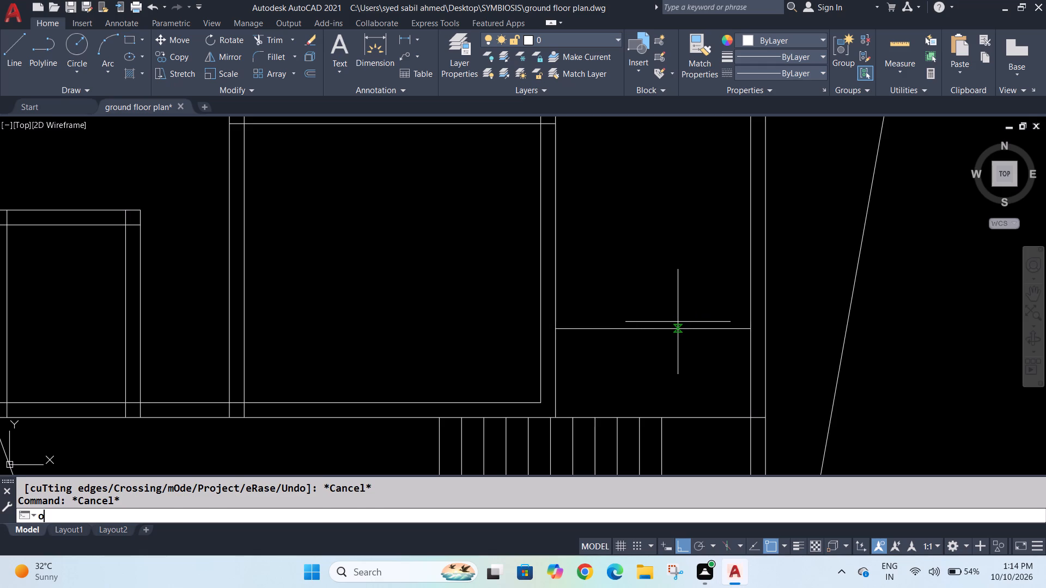
key("6")
key("shift+quotedbl")
key("Return")
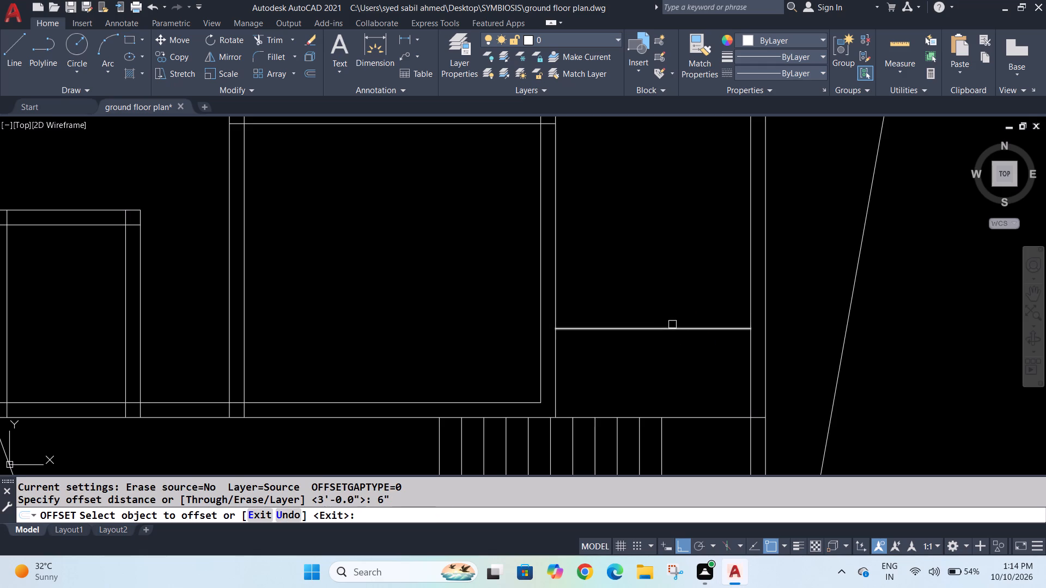
left_click(667, 330)
left_click(680, 300)
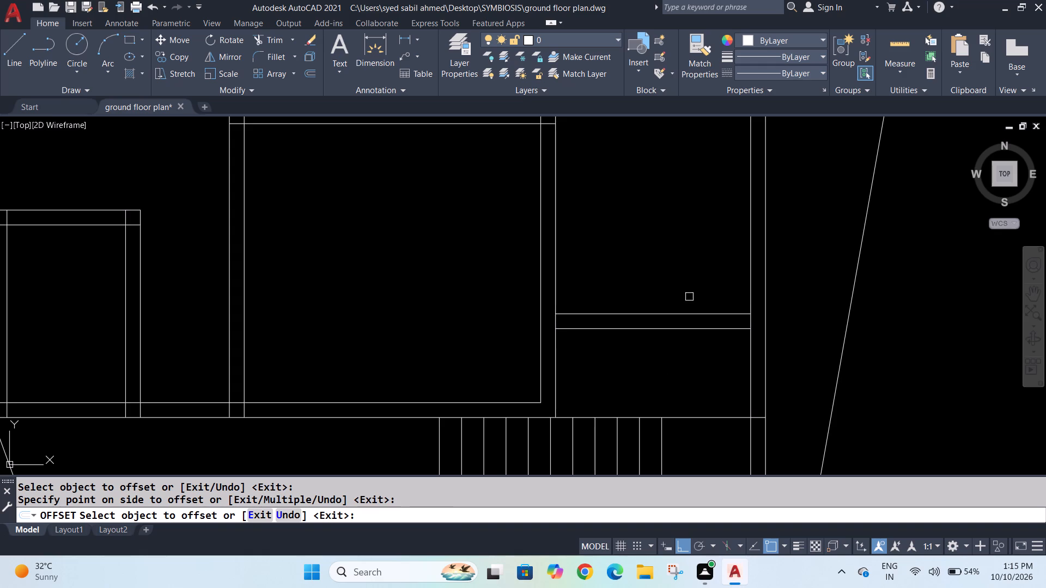
key("Escape")
key("Escape")
Extend both lines of the new horizontal wall rightward to the slanted right boundary.
type("ex")
key("Return")
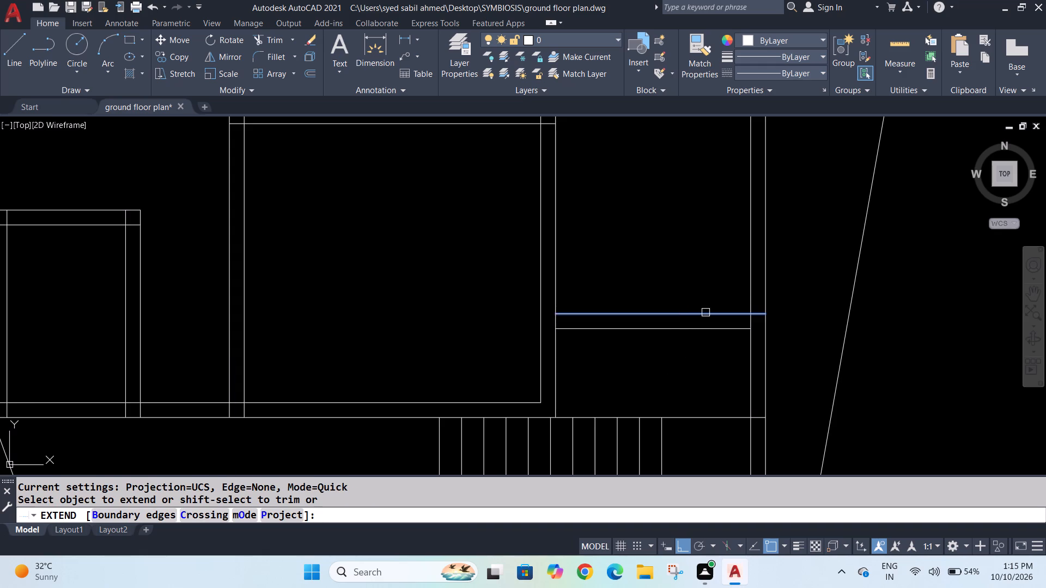
left_click(707, 313)
left_click(735, 315)
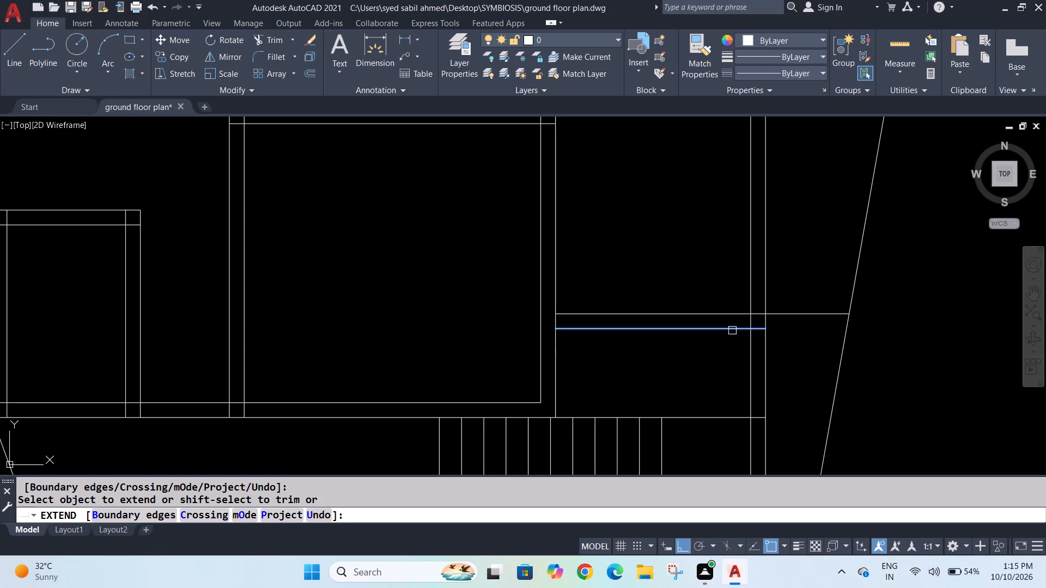
key("Escape")
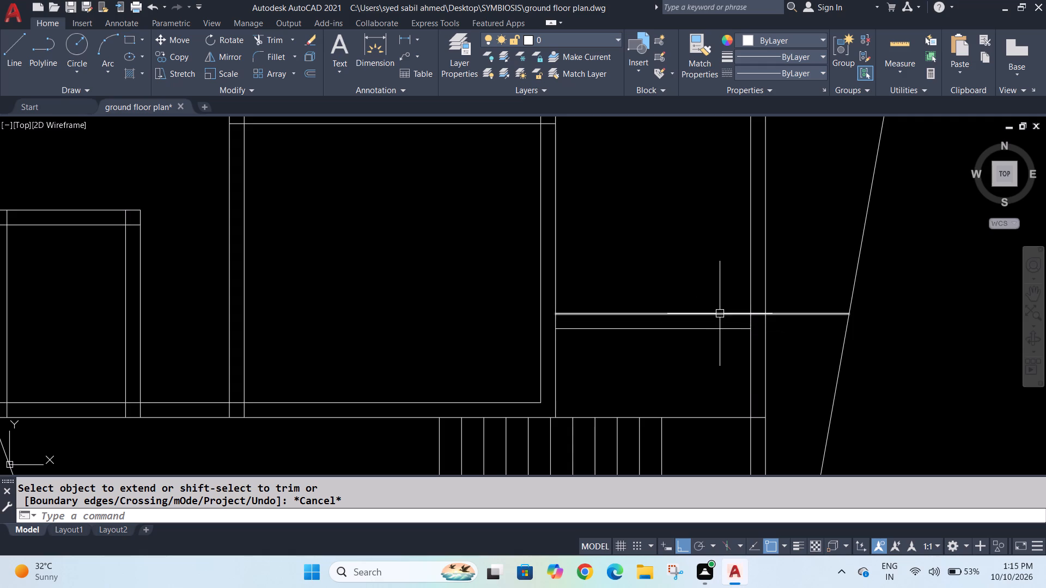
type("ex")
key("Return")
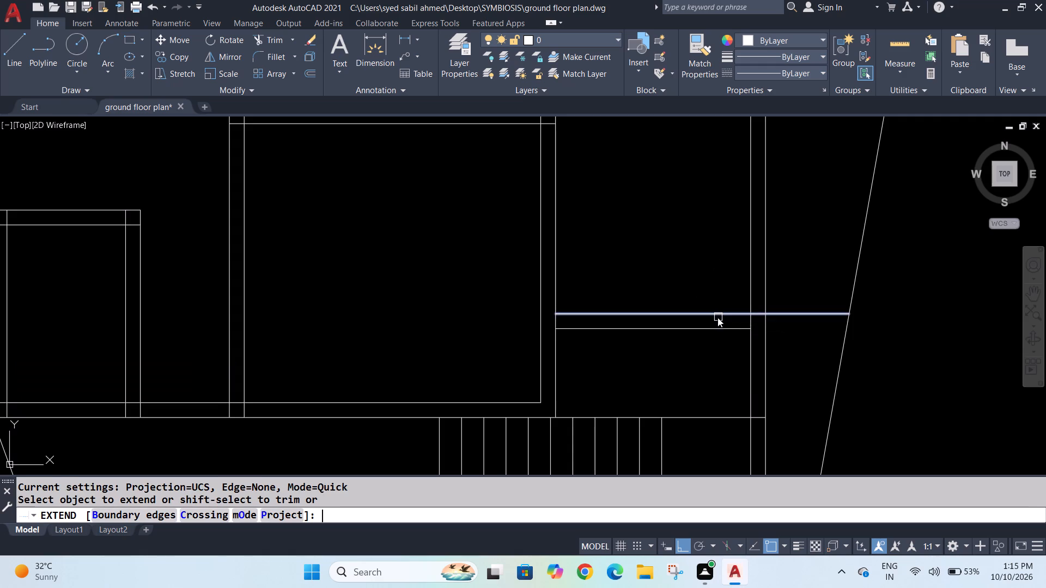
left_click(723, 330)
left_click(759, 329)
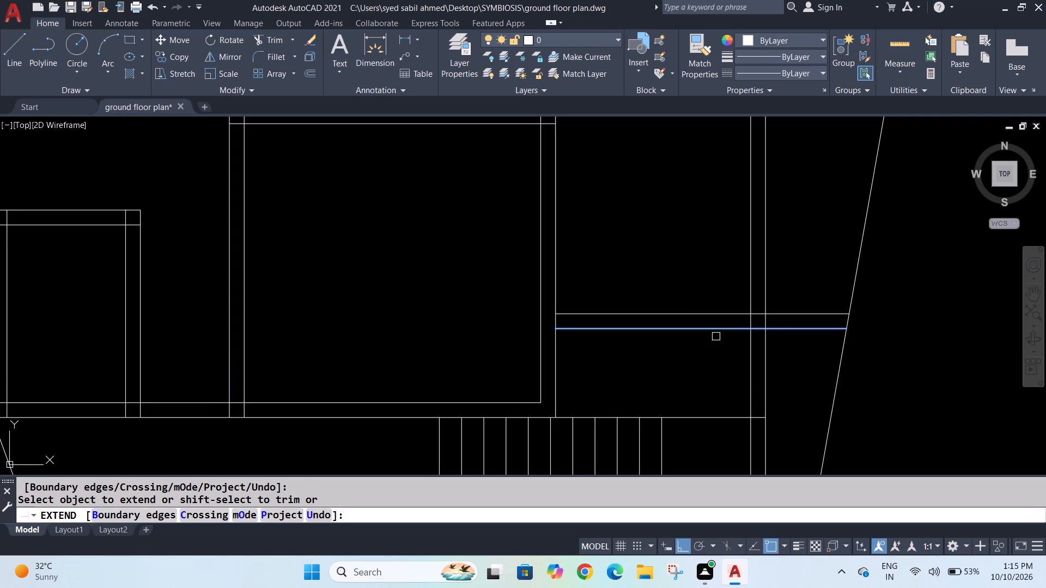
key("Escape")
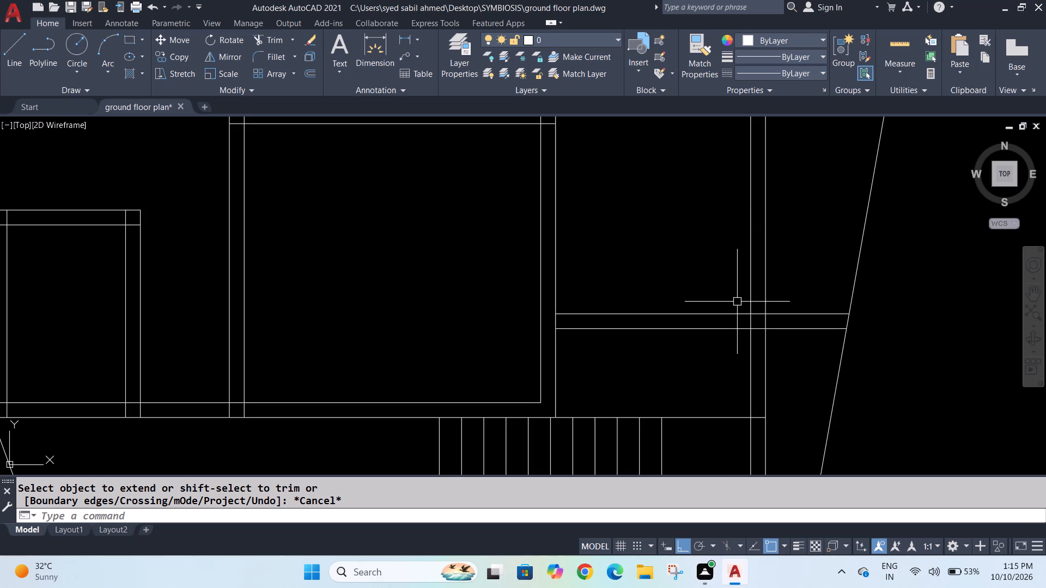
Trim the overlapping lines where the new horizontal wall meets the staircase's right end wall, leaving an open T-junction.
type("tr")
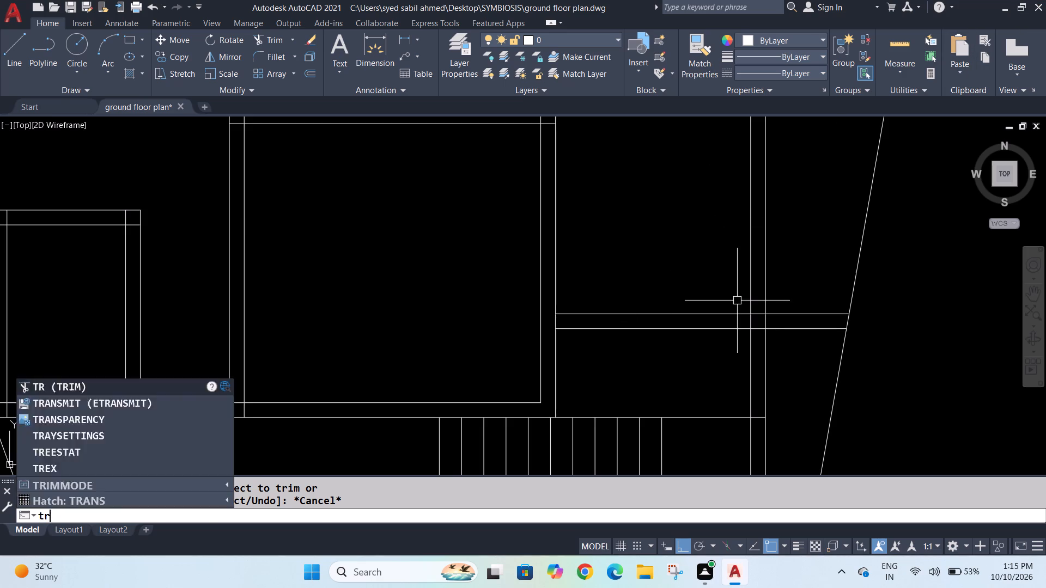
key("Return")
scroll(750, 317, "up", 4)
left_click(702, 324)
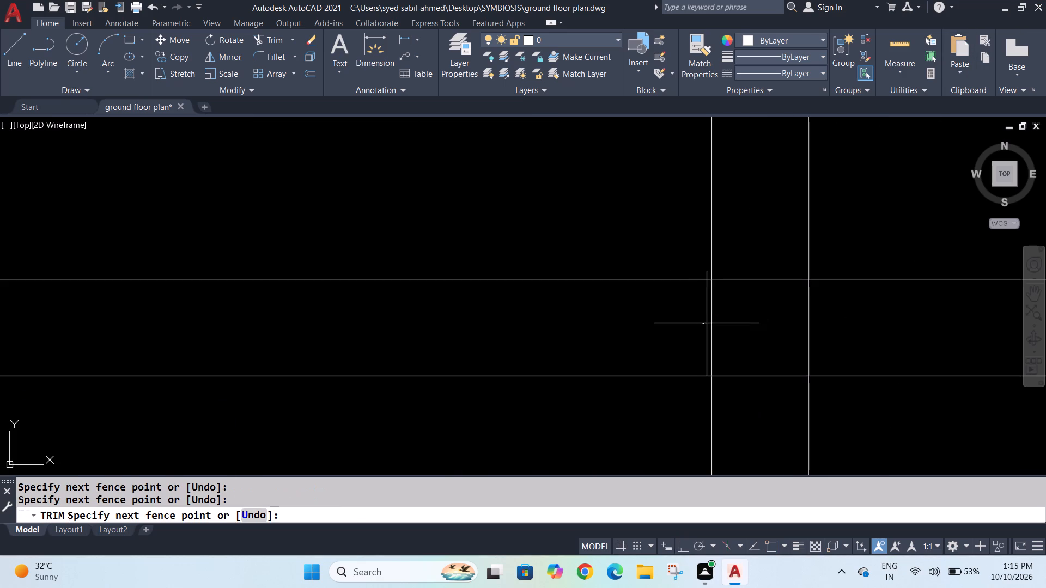
left_click_drag(685, 328, 733, 355)
left_click(710, 335)
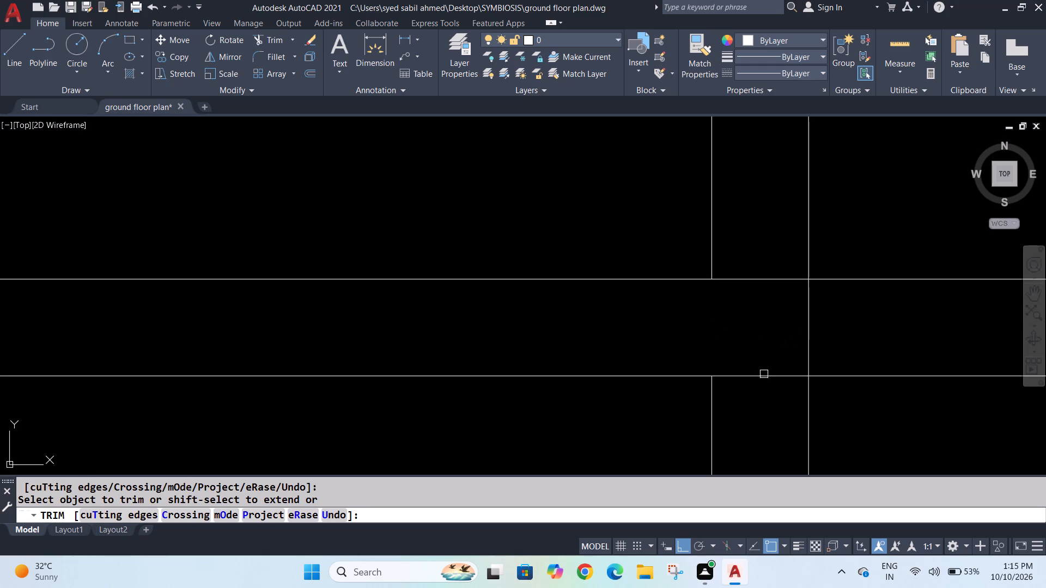
left_click(763, 378)
left_click(808, 342)
scroll(753, 340, "down", 4)
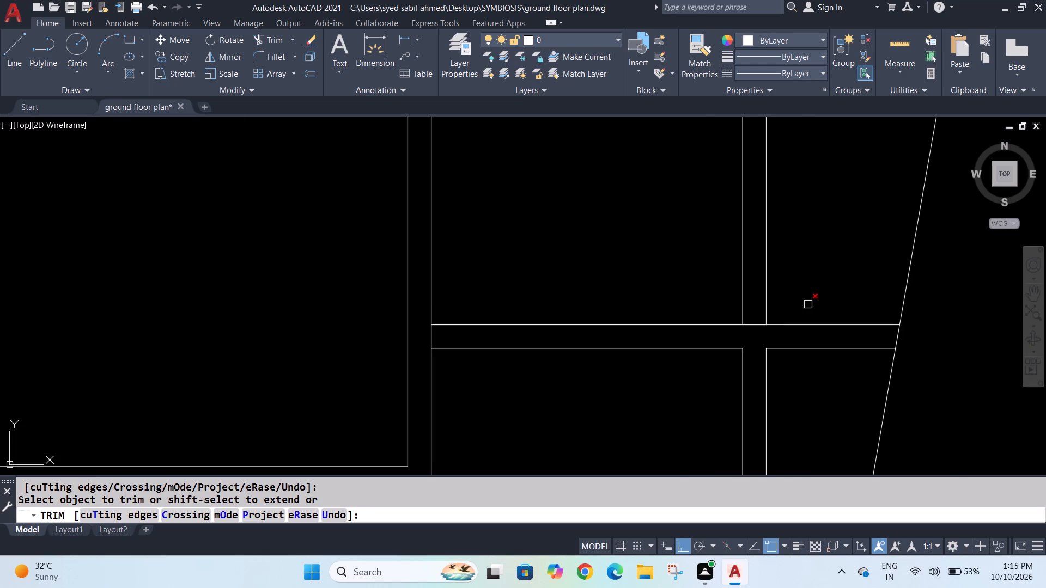
scroll(810, 303, "down", 1)
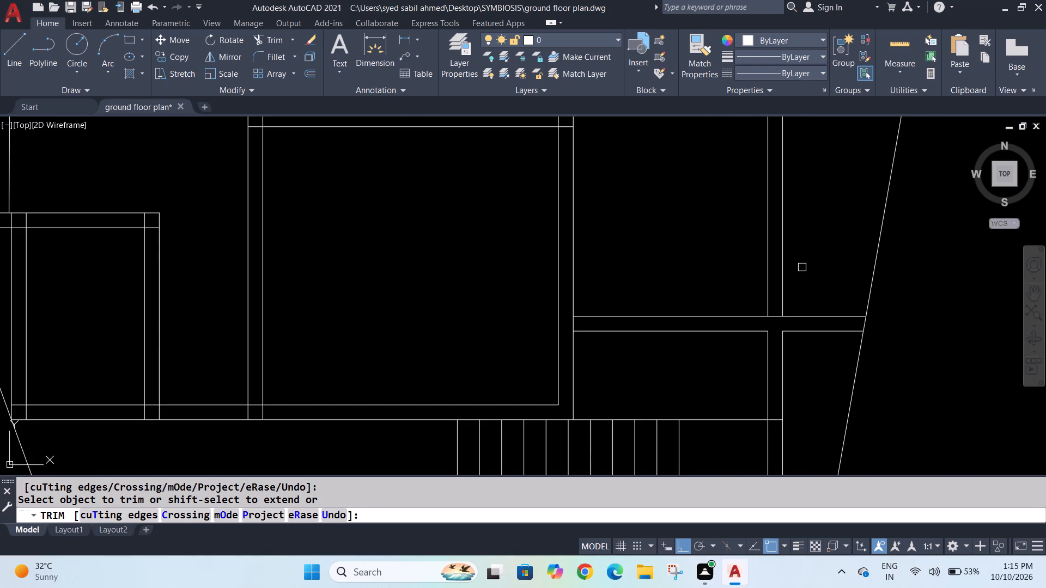
key("Escape")
key("Escape")
Trim away both lines of the staircase's right end wall above the new horizontal wall.
middle_click_drag(801, 266, 676, 333)
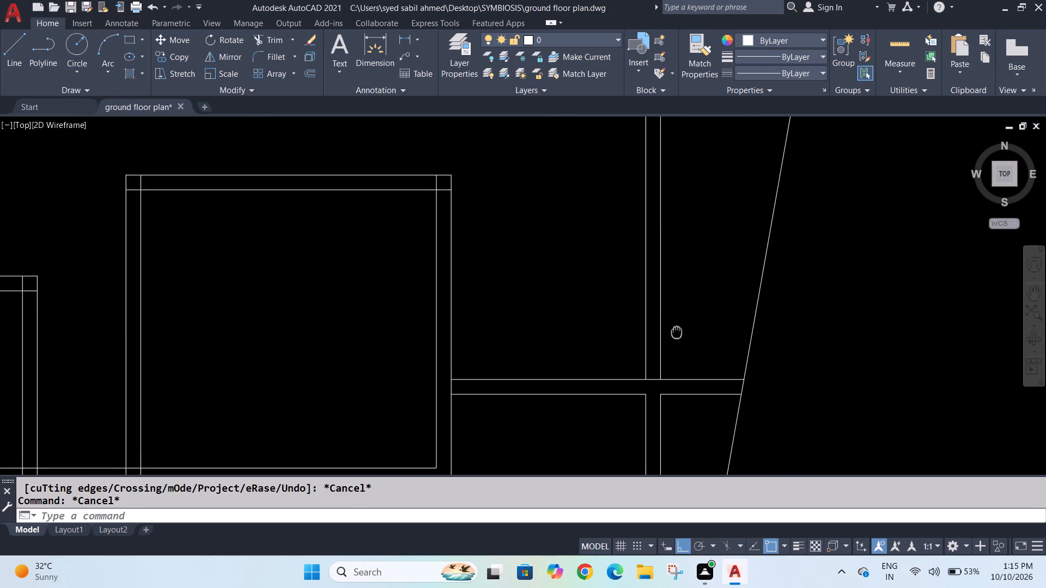
middle_click_drag(676, 333, 673, 333)
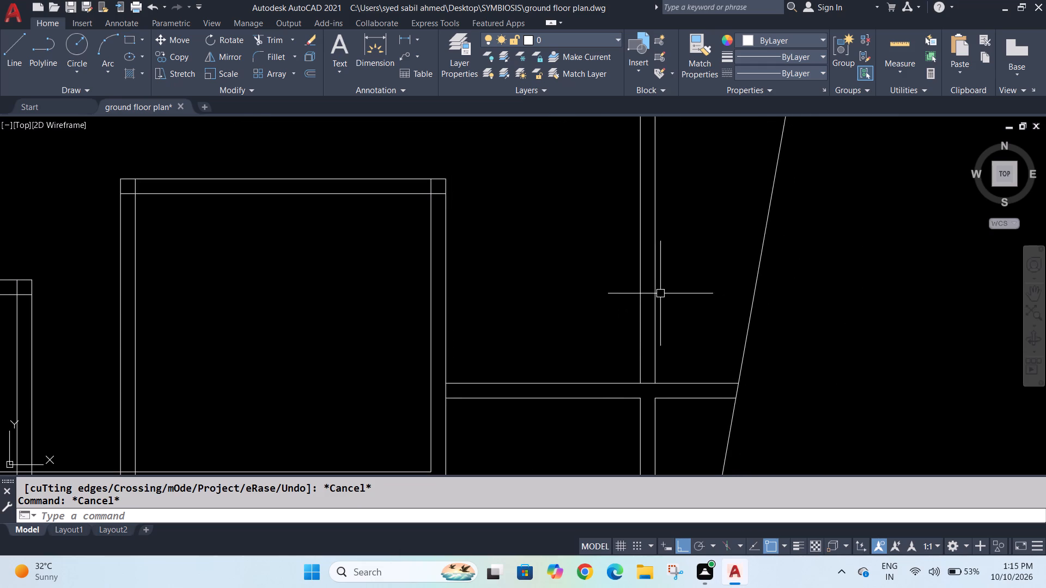
type("tr")
key("Return")
left_click_drag(663, 265, 621, 279)
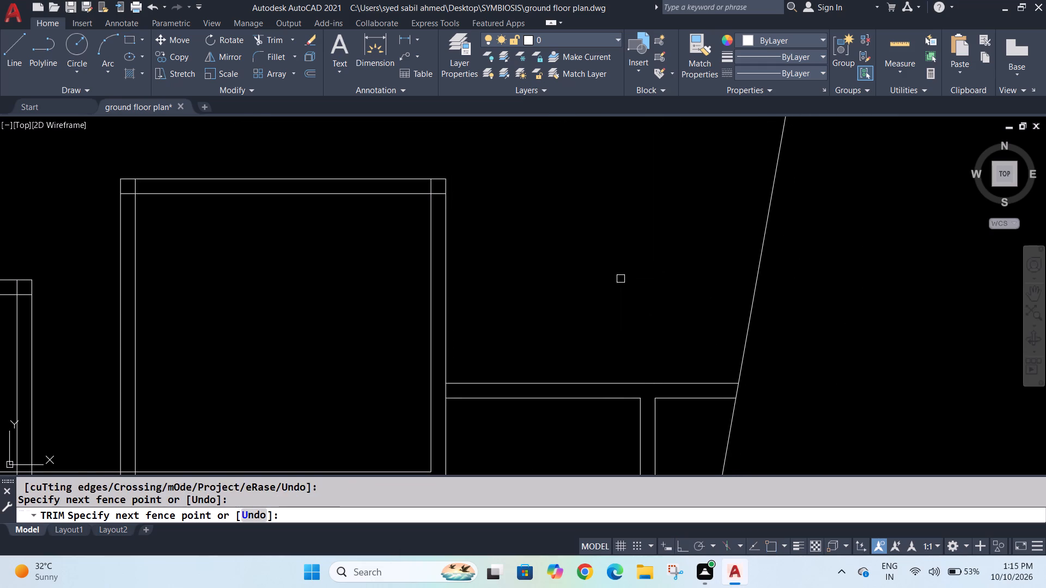
scroll(654, 270, "down", 5)
scroll(649, 256, "up", 3)
scroll(649, 259, "down", 1)
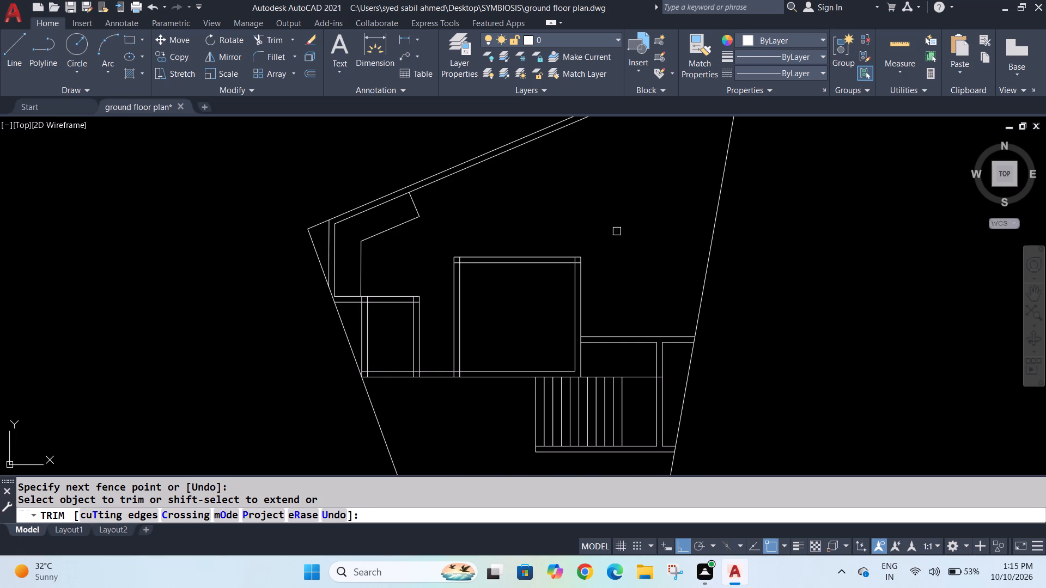
Offset the large room's outer right wall line 9'-3" to the right to set the adjoining room's width.
key("Escape")
key("Escape")
key("o")
key("Return")
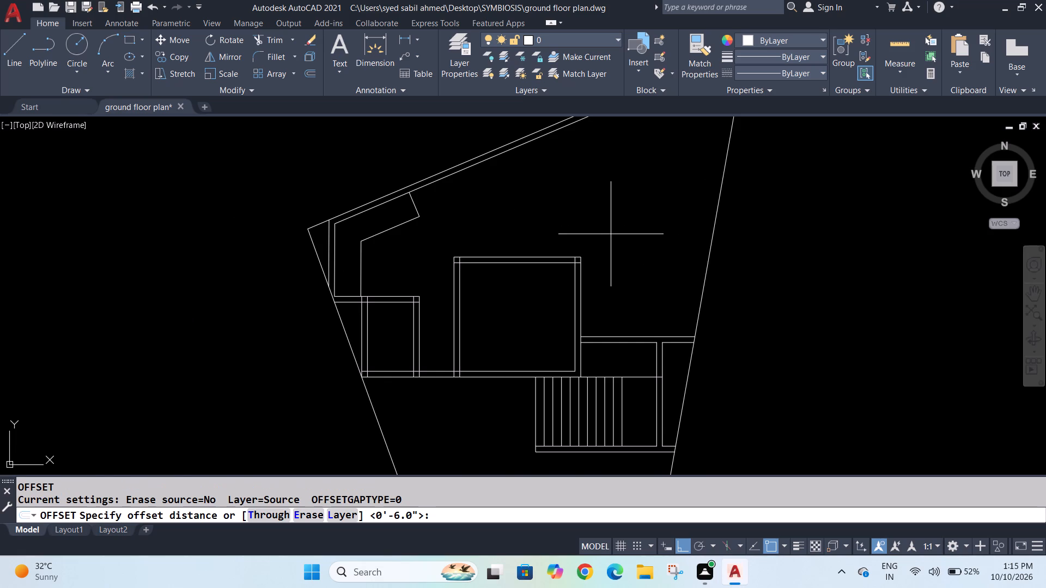
type("9'")
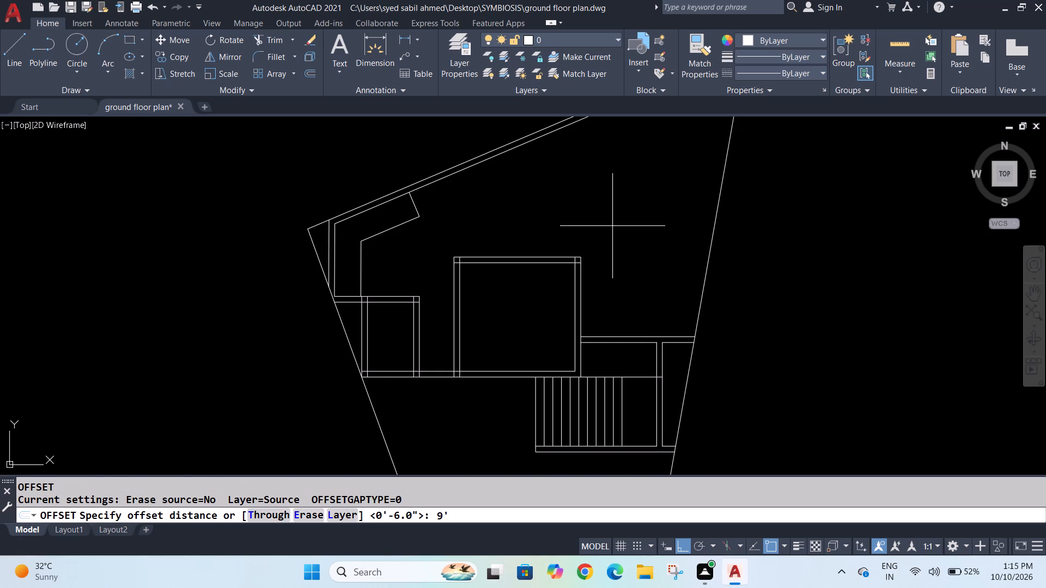
key("minus")
key("3")
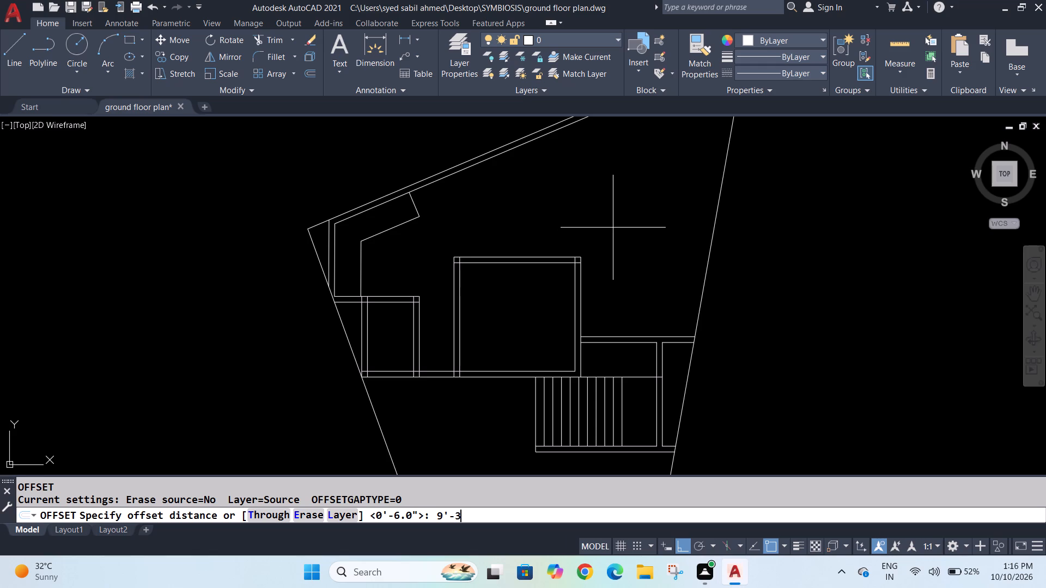
key("shift+quotedbl")
key("Return")
left_click(583, 295)
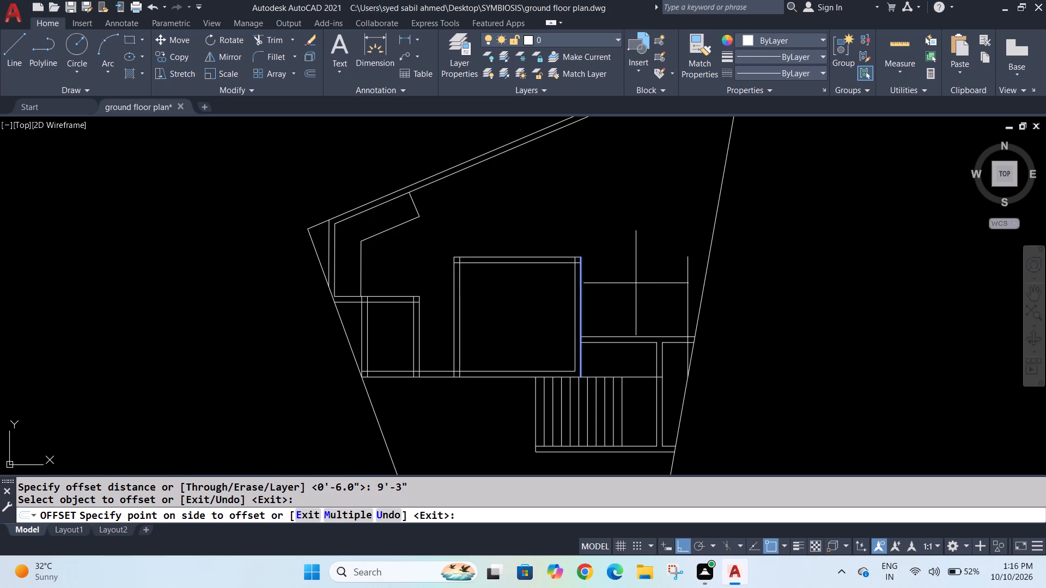
left_click(644, 284)
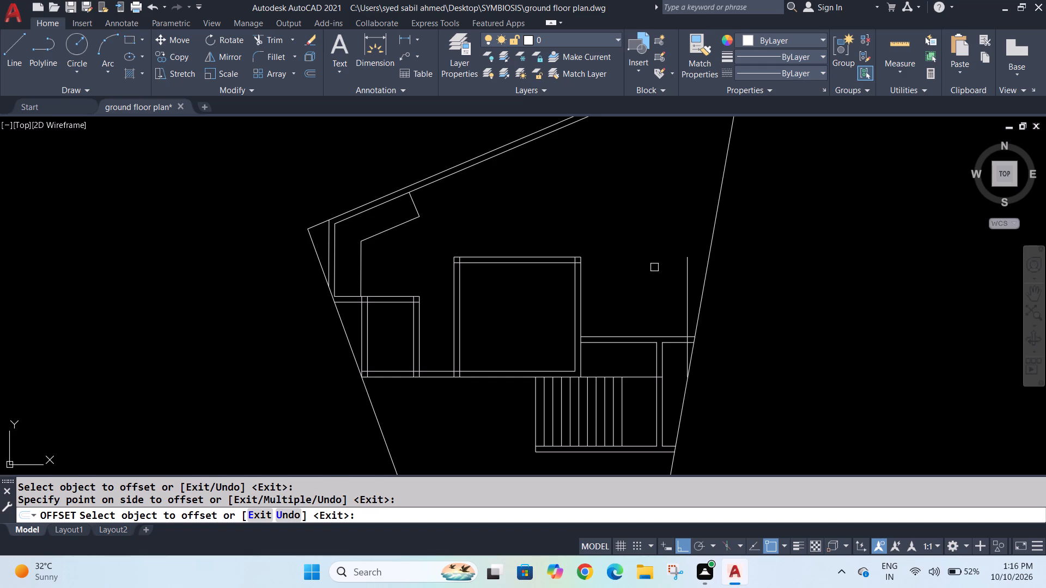
key("Escape")
Offset the new vertical line 6" to the right to form the adjoining room's right wall.
key("o")
key("Return")
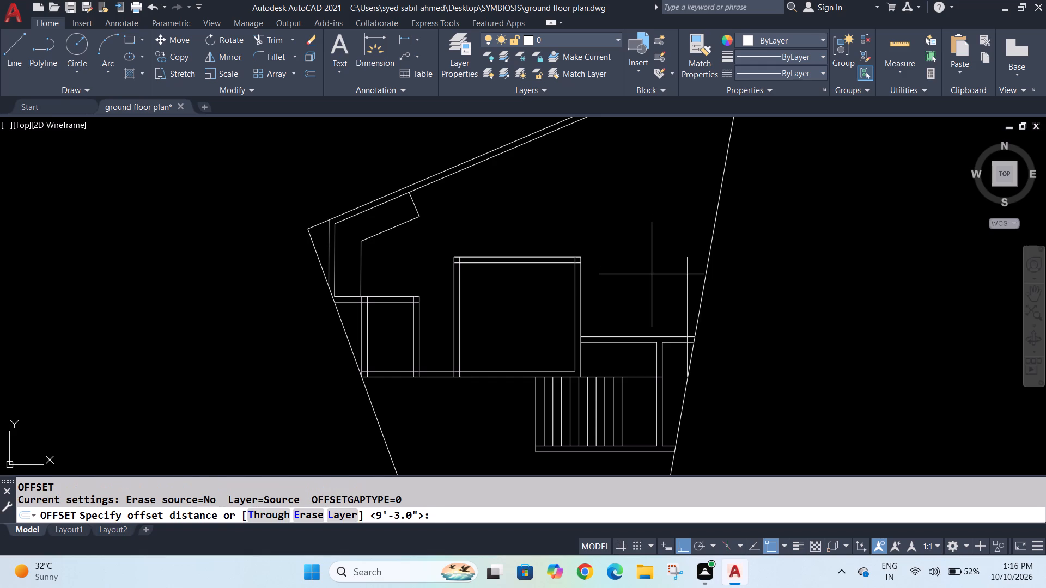
type("6\"")
key("Return")
left_click(688, 292)
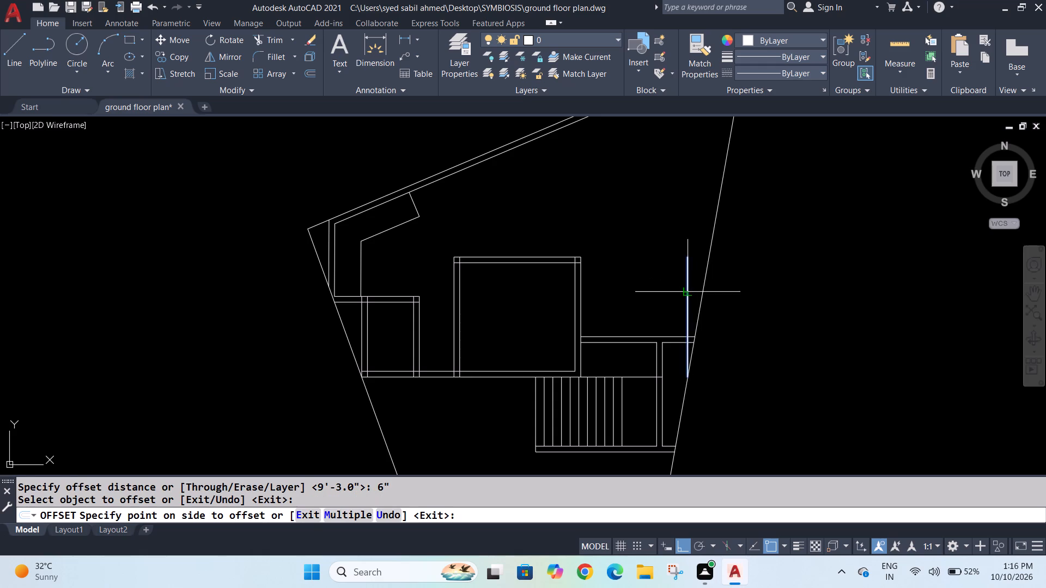
left_click(695, 289)
scroll(674, 366, "up", 2)
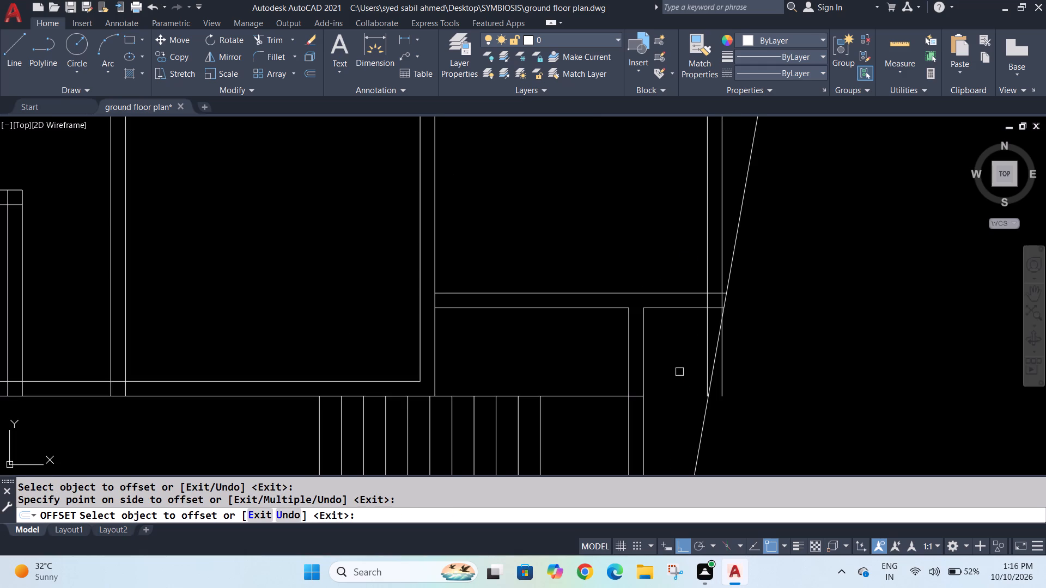
key("Escape")
key("Escape")
Trim the overlapping lines where the new right wall meets the horizontal wall above the staircase, leaving a clean L-shaped corner.
type("tr")
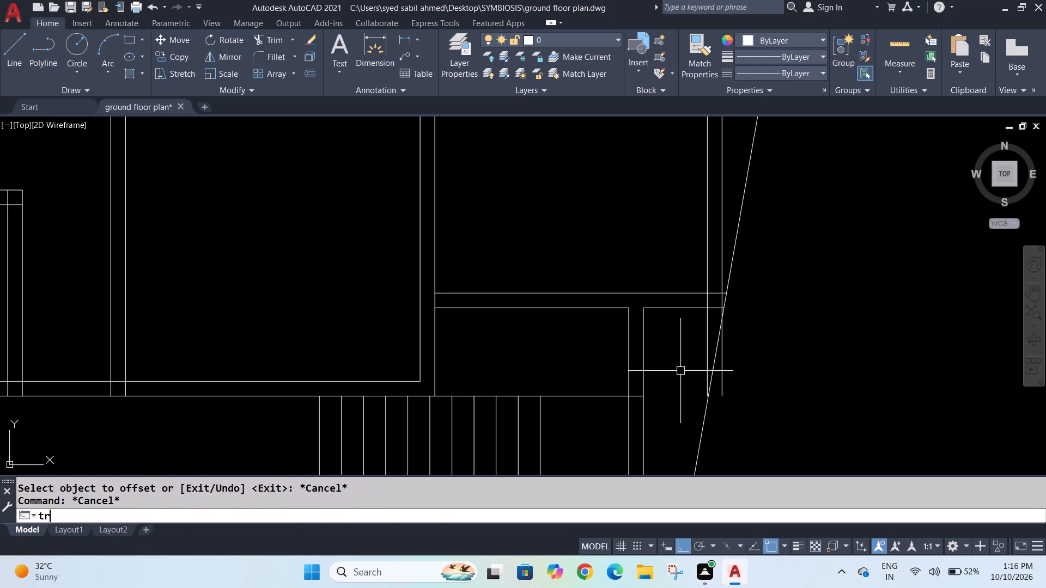
key("Return")
left_click(723, 372)
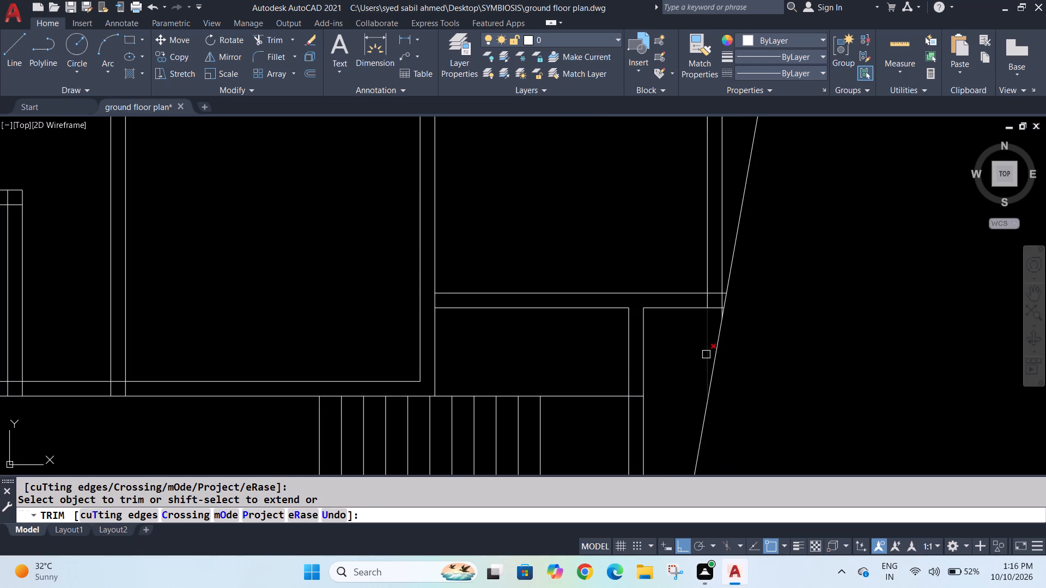
left_click(706, 353)
scroll(716, 313, "up", 3)
left_click(737, 305)
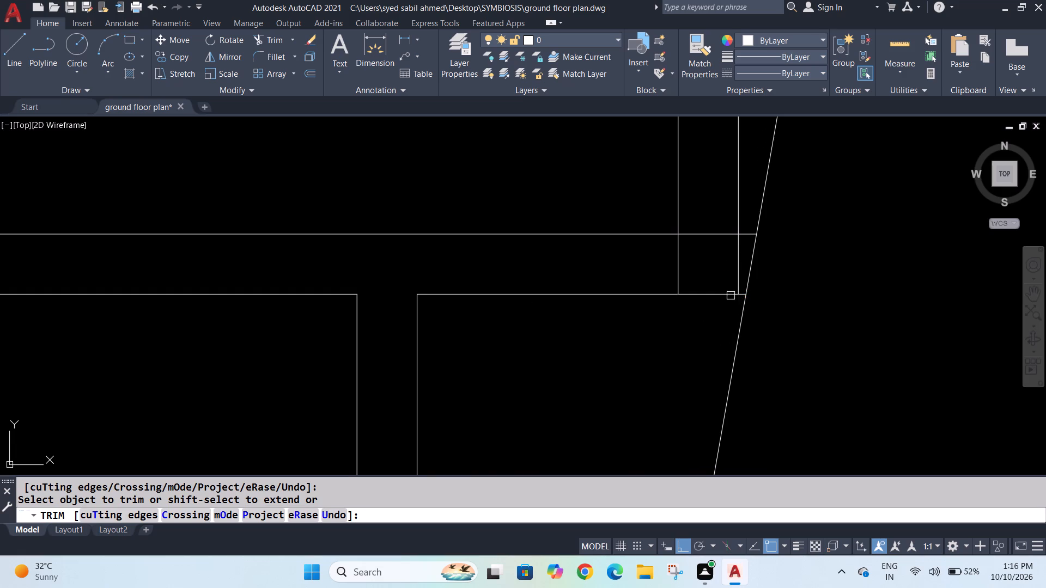
left_click(680, 261)
left_click(714, 237)
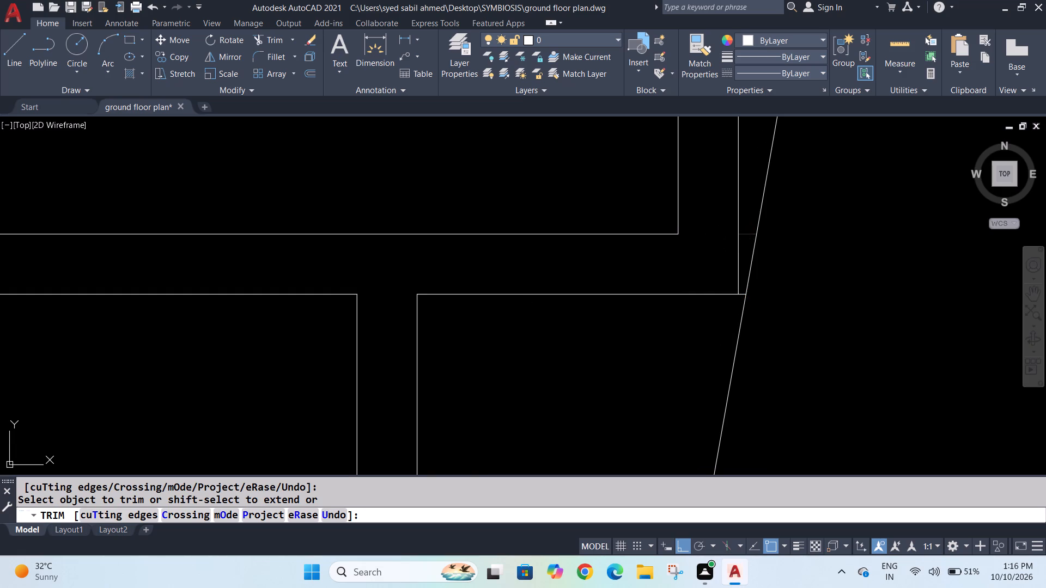
left_click(746, 235)
scroll(738, 296, "up", 4)
left_click(767, 285)
scroll(748, 290, "down", 4)
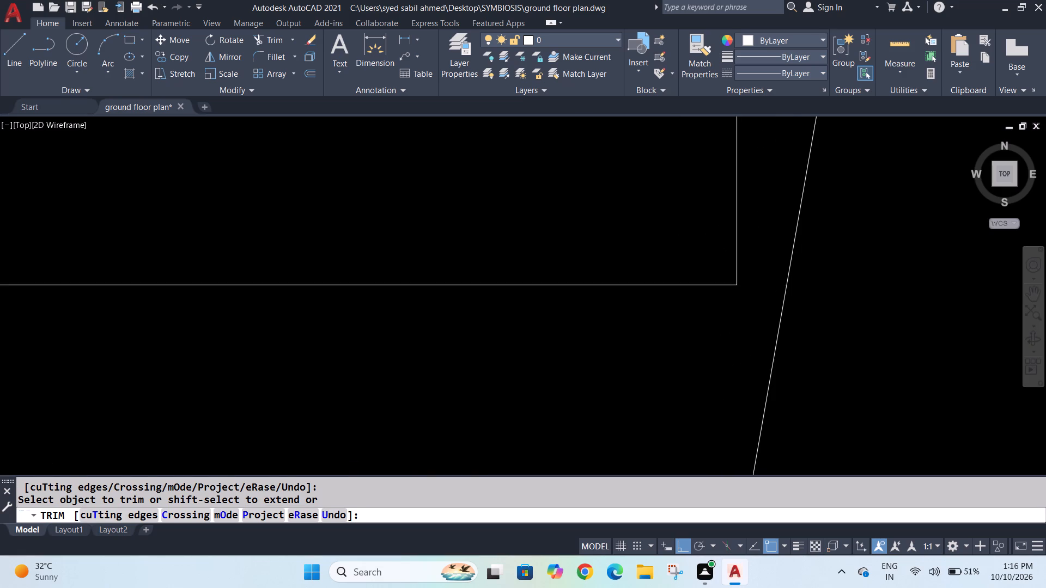
scroll(747, 291, "down", 2)
scroll(685, 256, "down", 3)
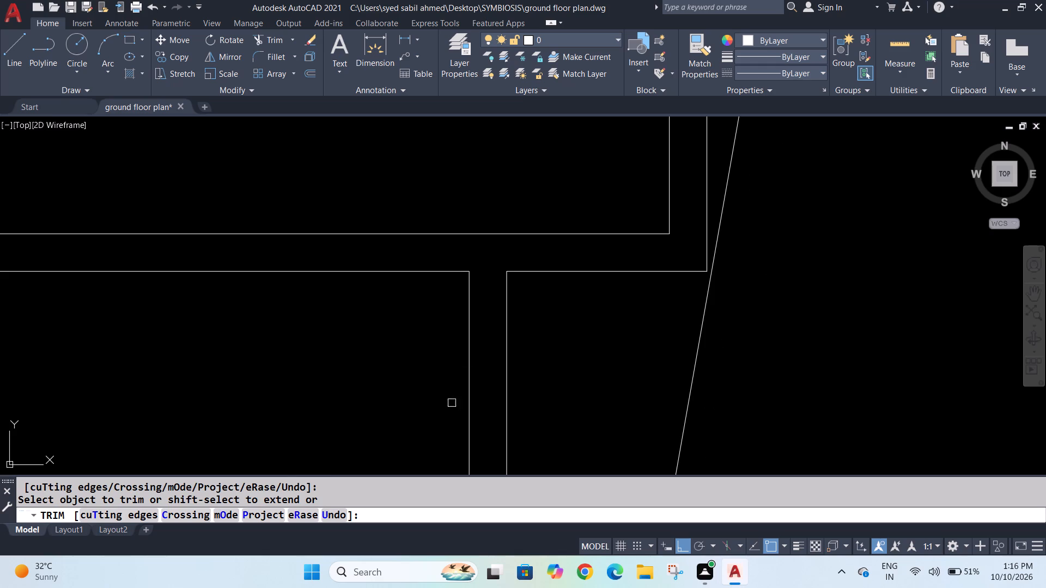
key("Escape")
Offset the upper line of the horizontal wall above the staircase 10' upward to set the adjoining room's depth.
scroll(534, 271, "down", 4)
scroll(521, 238, "up", 1)
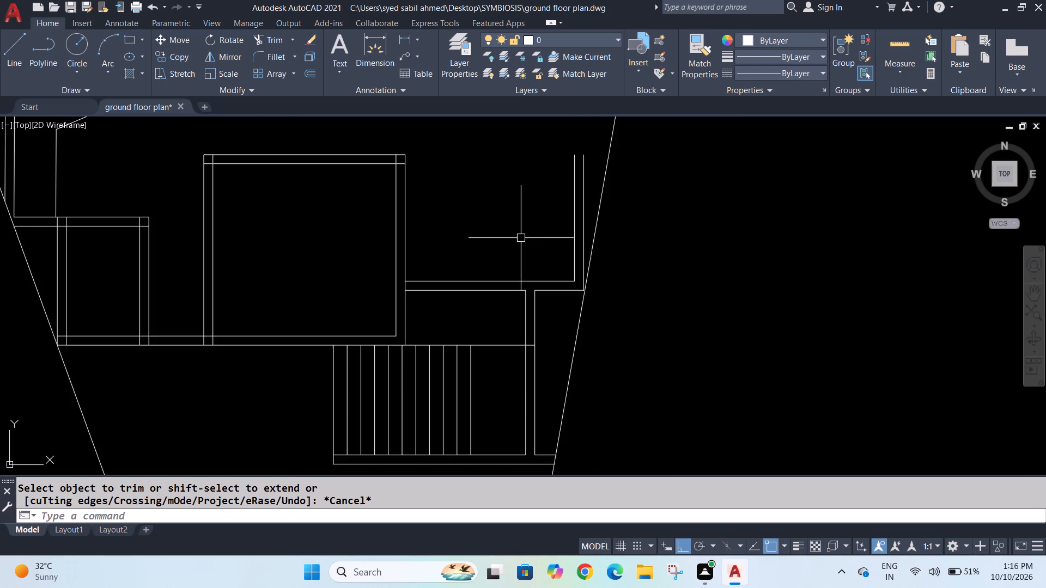
scroll(520, 232, "up", 1)
middle_click_drag(522, 234, 544, 329)
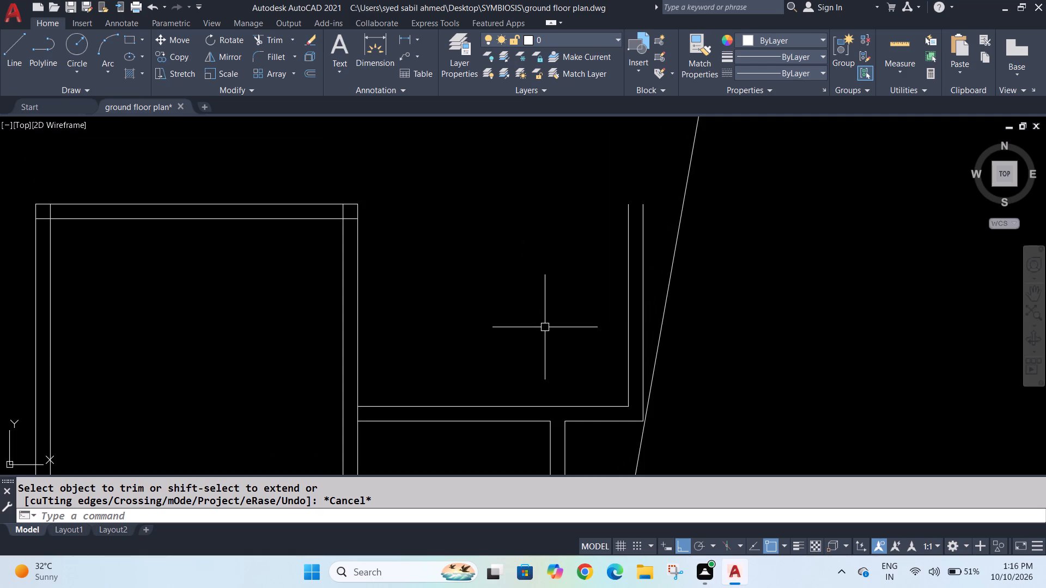
key("Escape")
key("Escape")
key("o")
key("Return")
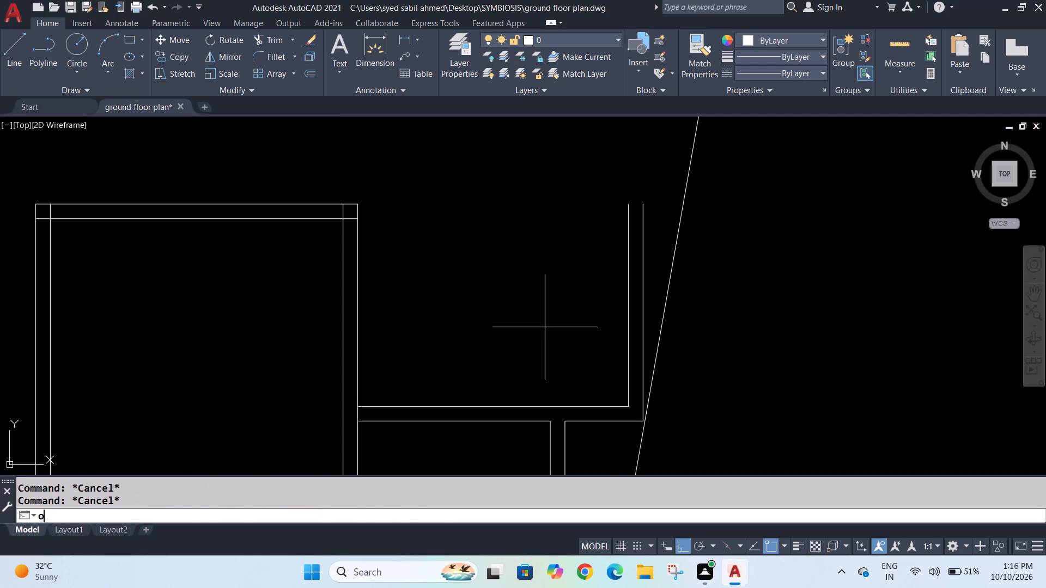
key("1")
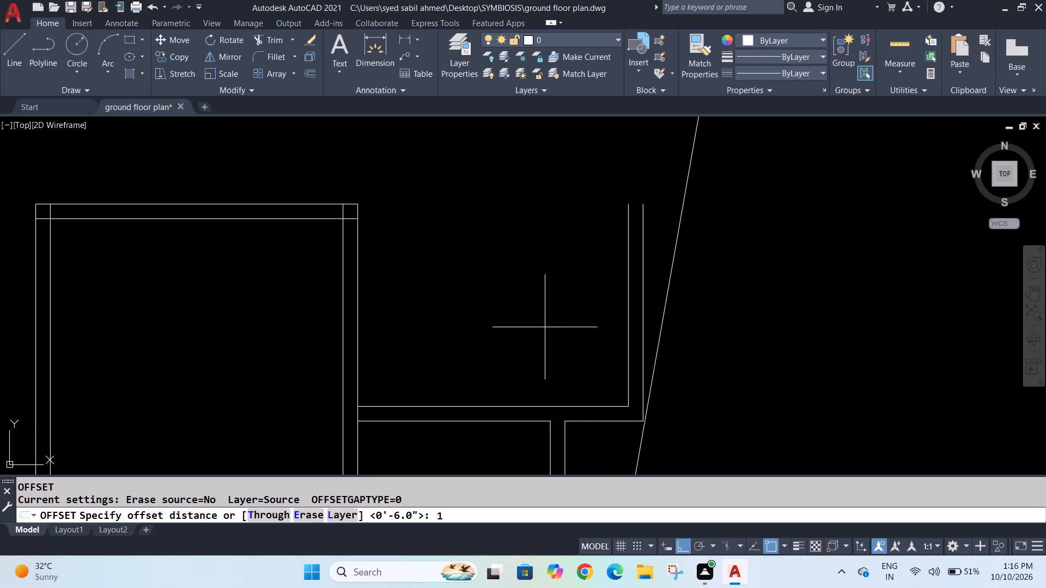
type("0'")
key("Return")
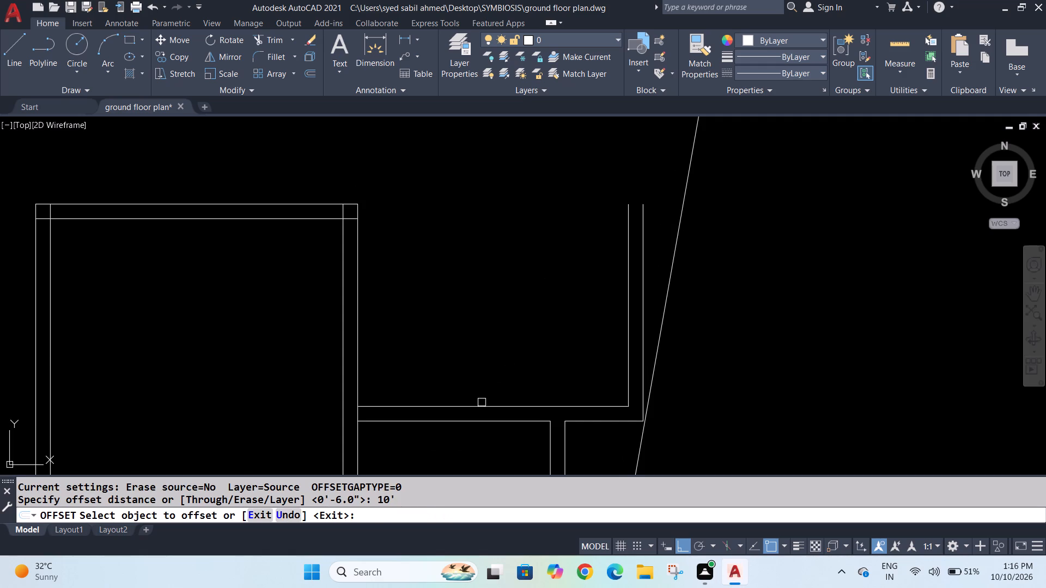
left_click(482, 406)
left_click(514, 161)
scroll(514, 177, "down", 2)
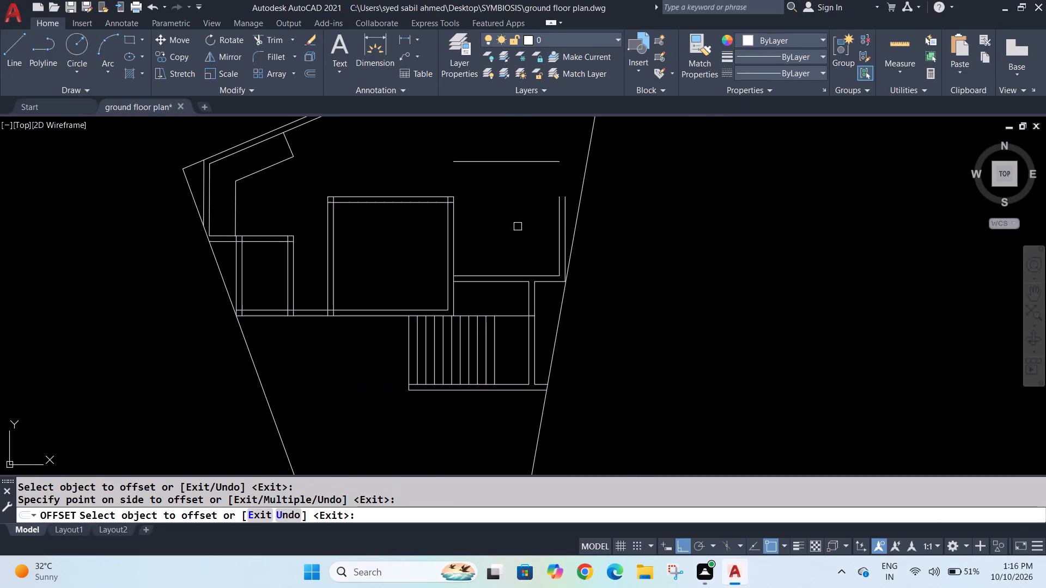
middle_click_drag(521, 173, 521, 276)
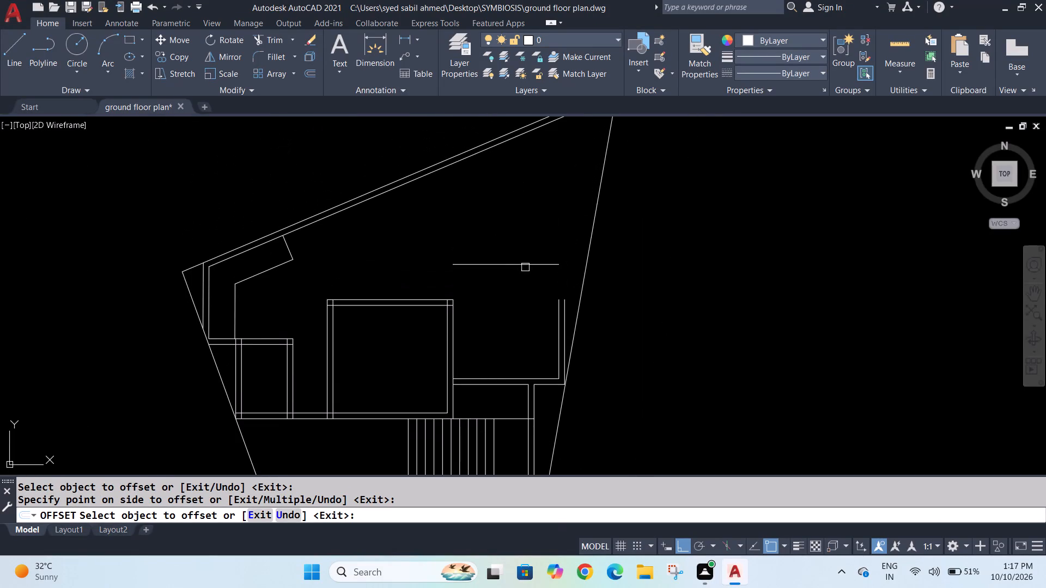
key("Escape")
key("Escape")
Offset the new top line of the adjoining room 6" upward to form its top wall.
key("o")
key("Return")
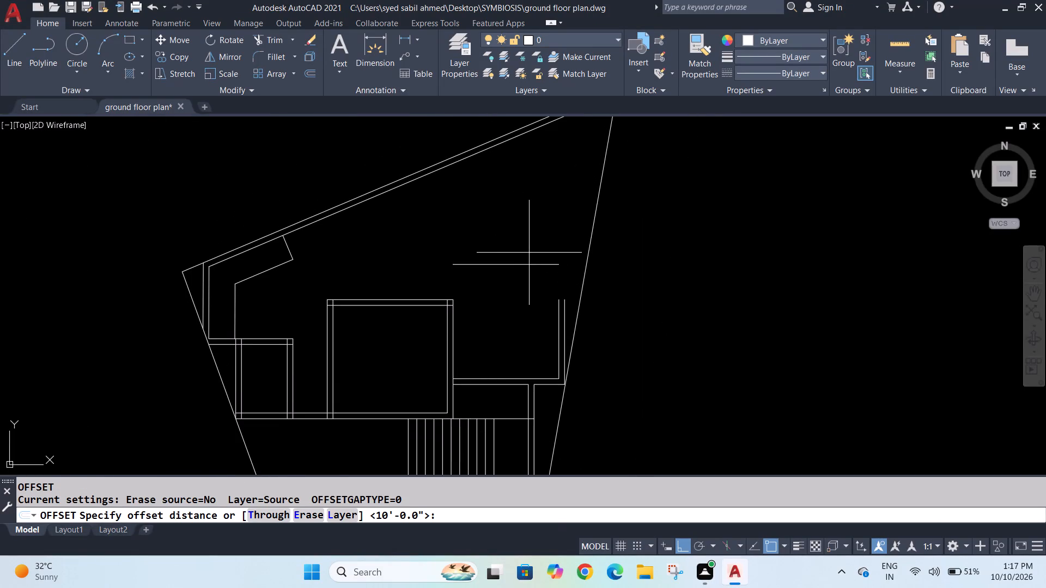
key("5")
key("BackSpace")
type("6\"")
key("Return")
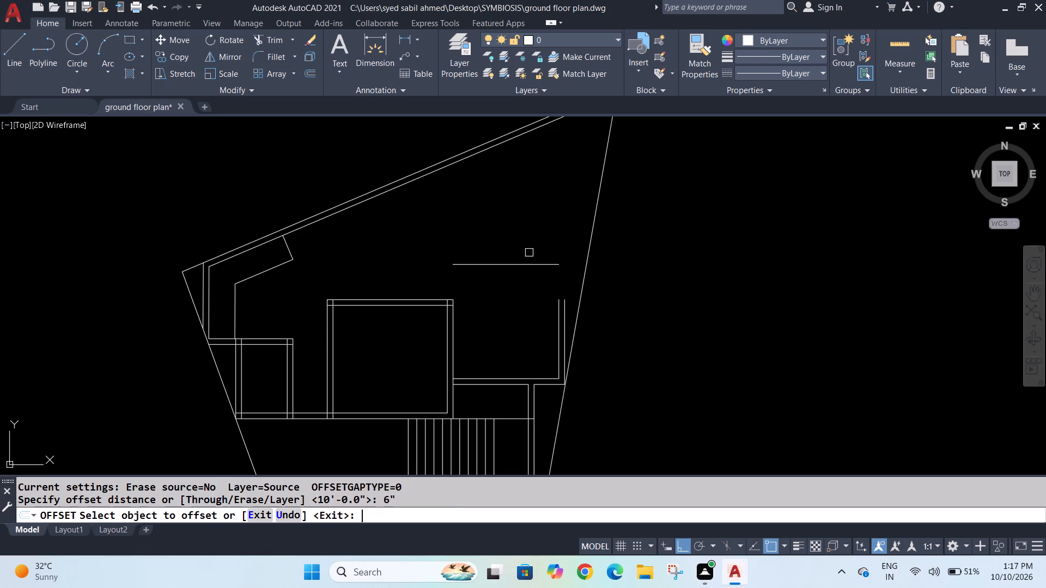
left_click(530, 265)
left_click(530, 255)
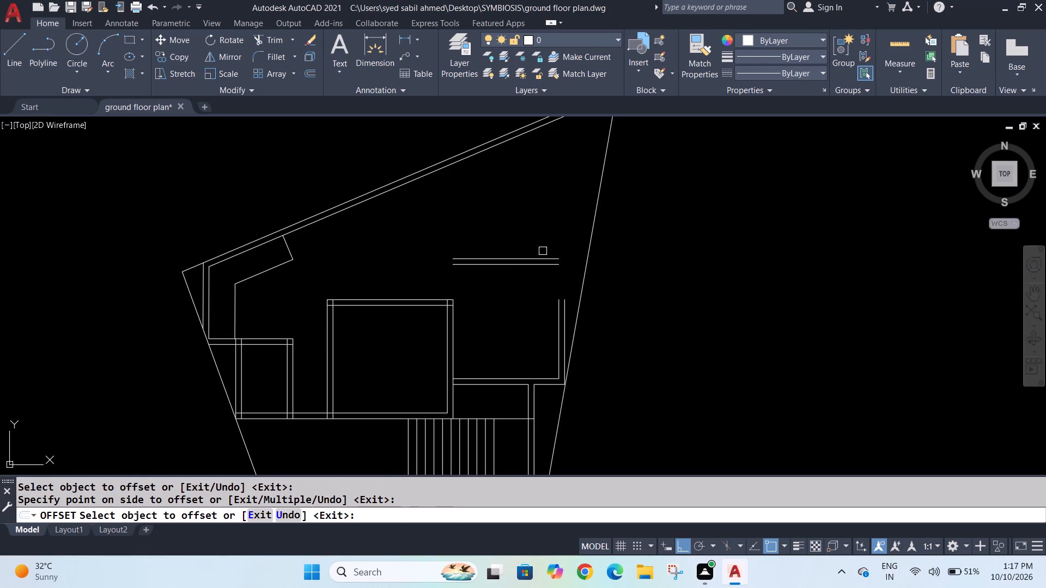
key("Escape")
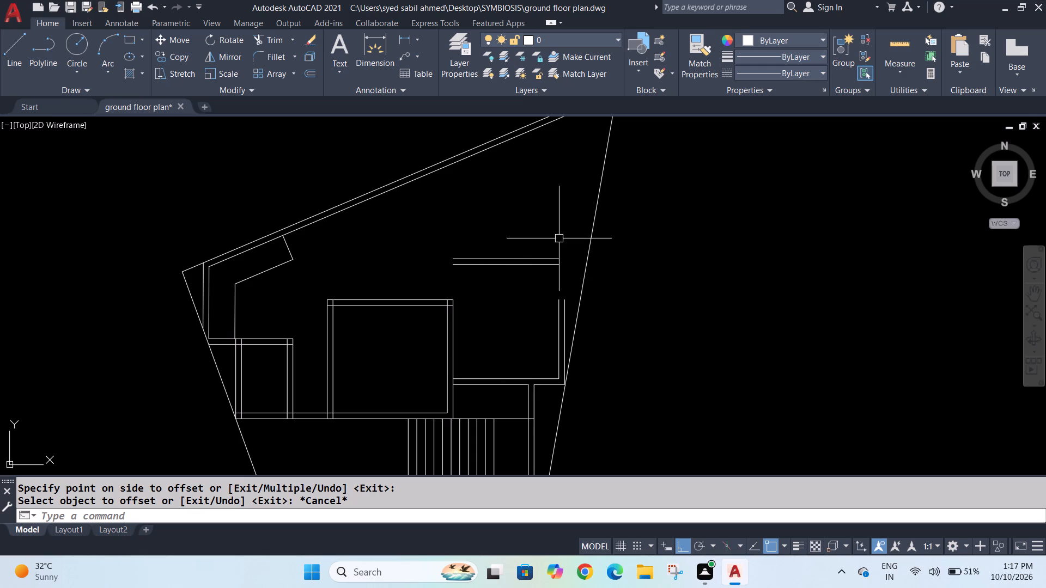
Extend the inner line of the adjoining room's right wall up to the lower line of its top wall.
type("ex")
key("Return")
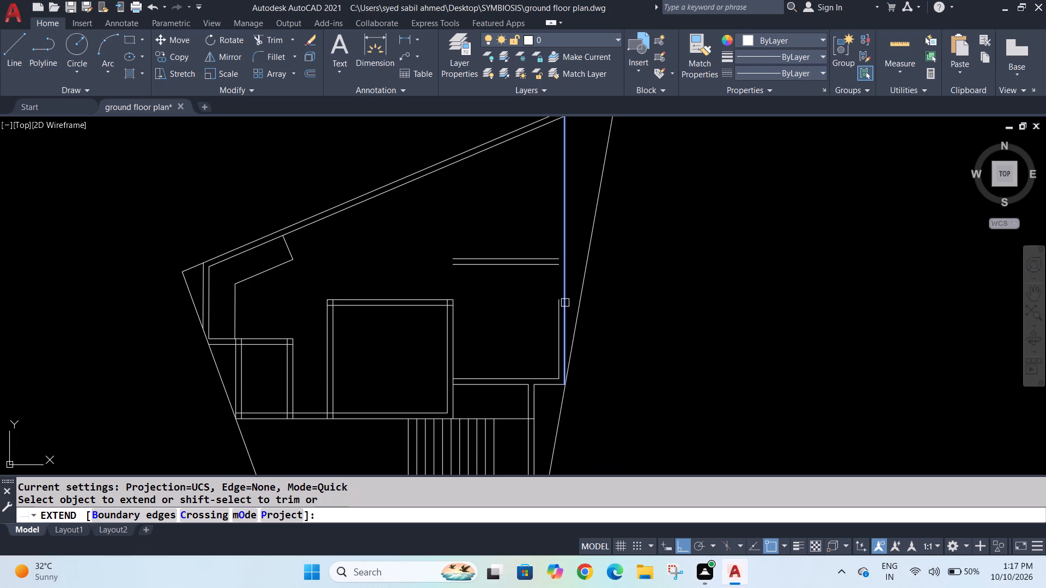
left_click(556, 305)
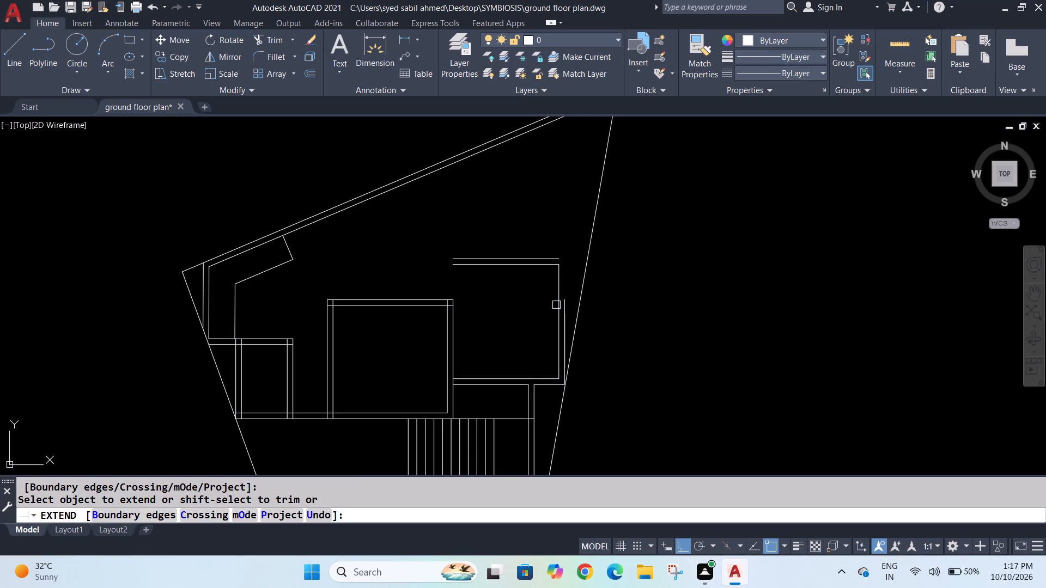
Extend both lines of the large room's right wall upward to the slanted upper boundary wall.
left_click(454, 303)
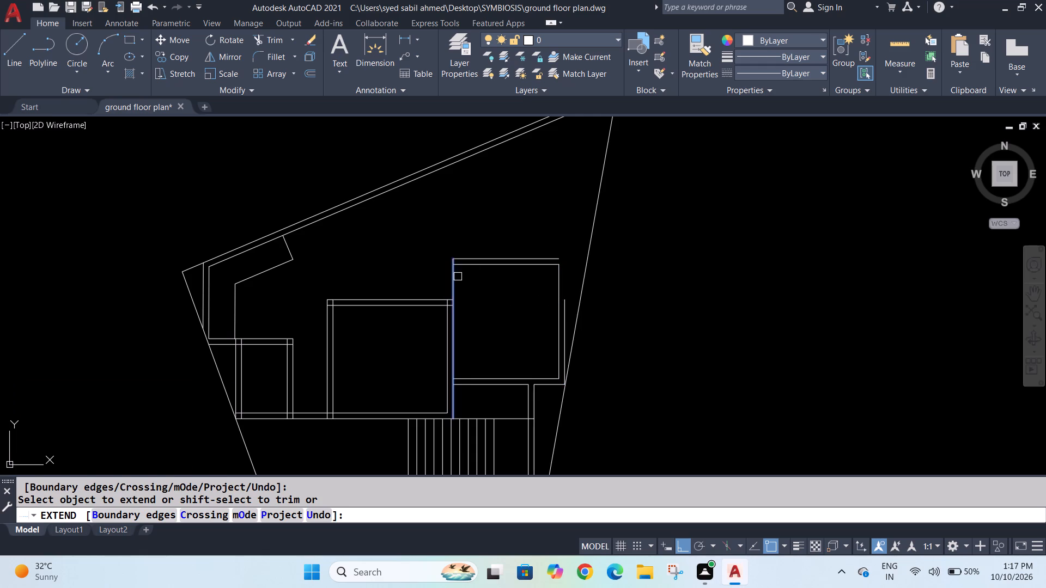
left_click(456, 267)
left_click(454, 261)
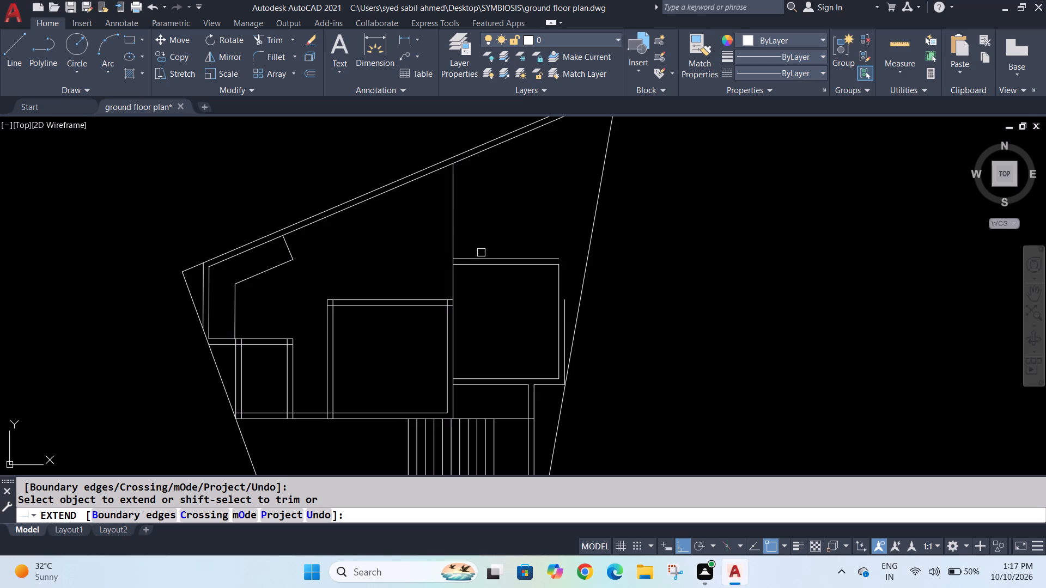
left_click(445, 311)
Extend both lines of the adjoining room's top wall leftward to the inner line of the shared vertical wall.
left_click(463, 257)
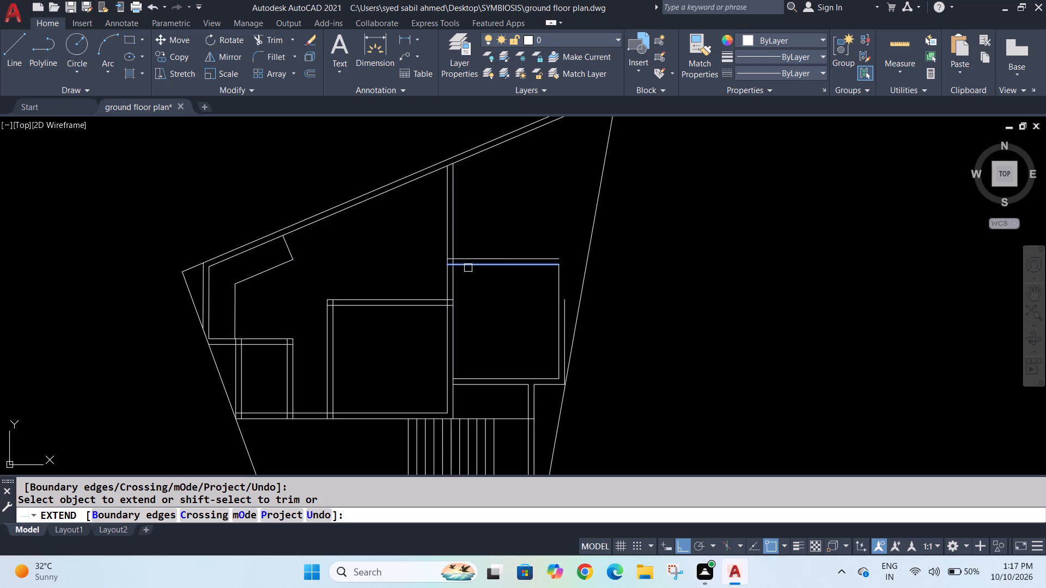
left_click(460, 267)
key("Escape")
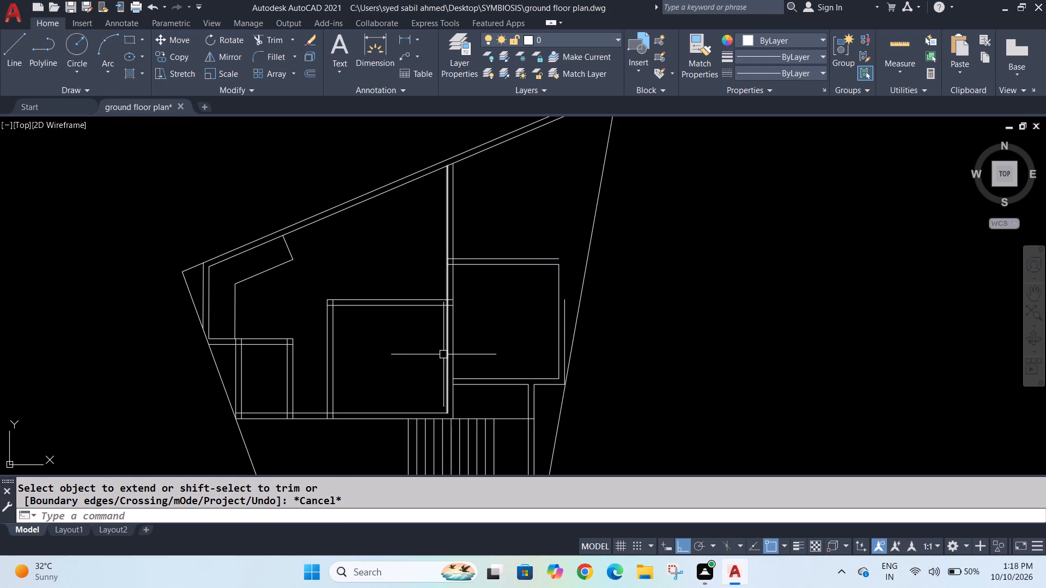
Trim both lines of the shared vertical wall between the large room's top wall and the adjoining room's top wall.
key("t")
key("r")
key("Return")
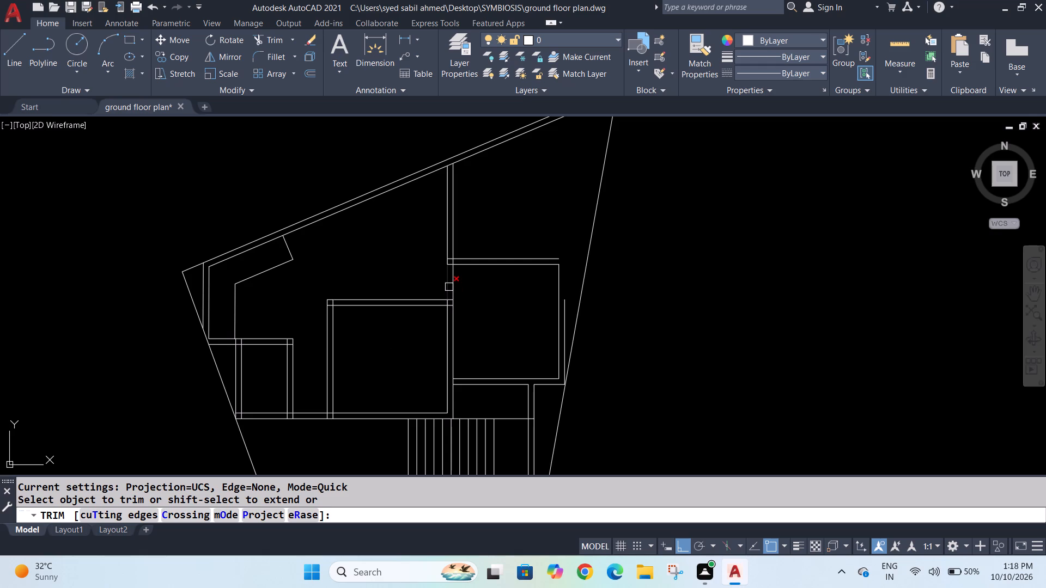
left_click(449, 287)
left_click(453, 286)
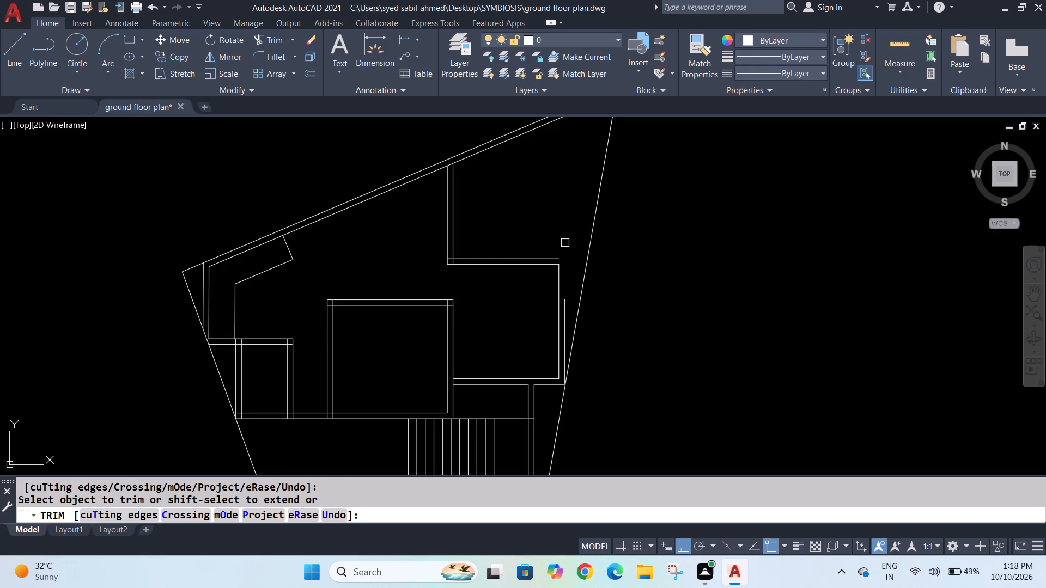
key("Escape")
key("Escape")
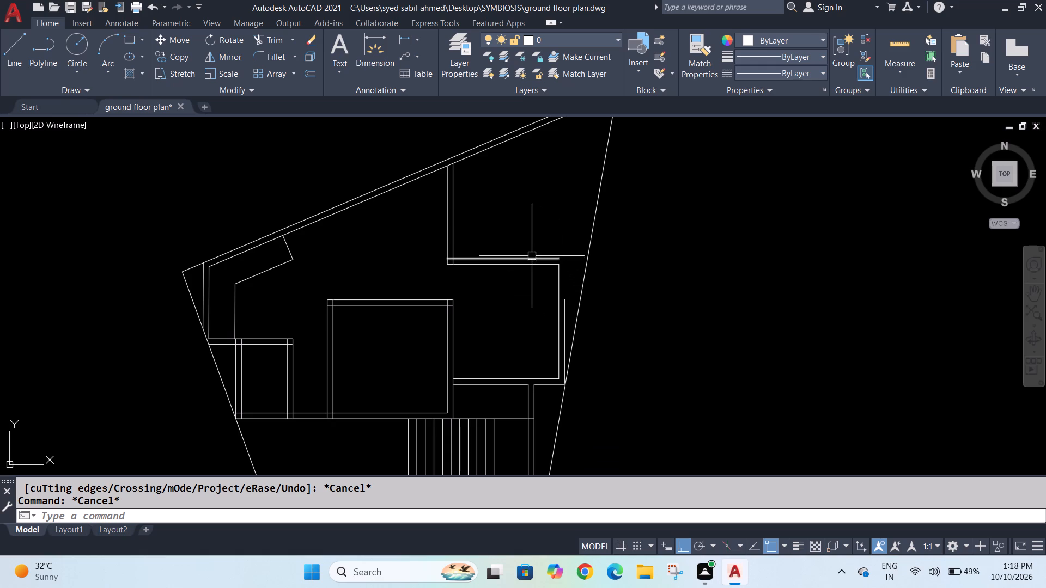
Extend the upper line of the adjoining room's top wall to the slanted right boundary and the outer right wall line up to it.
key("e")
key("x")
key("Return")
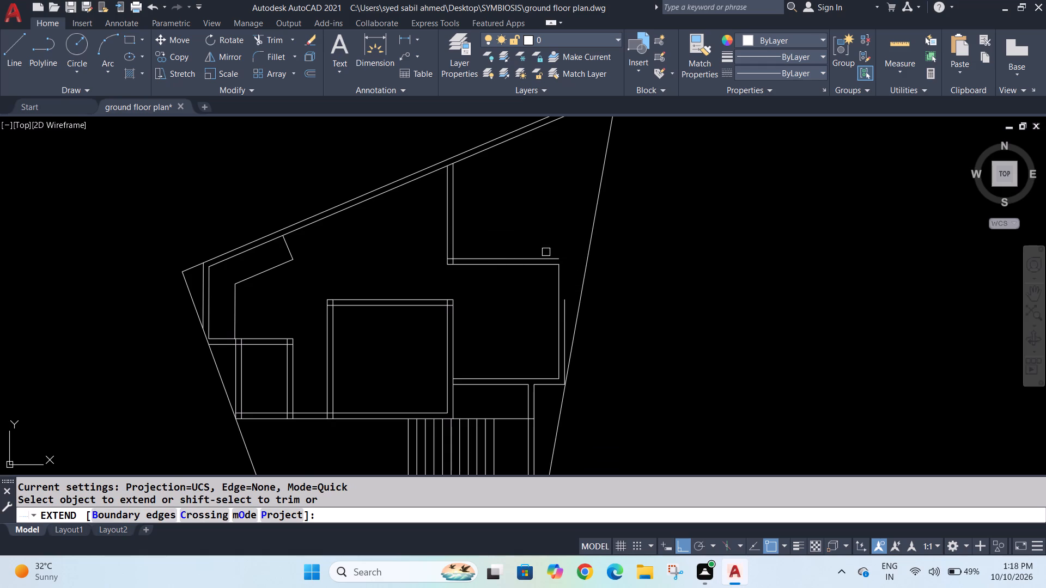
left_click(547, 256)
left_click(568, 311)
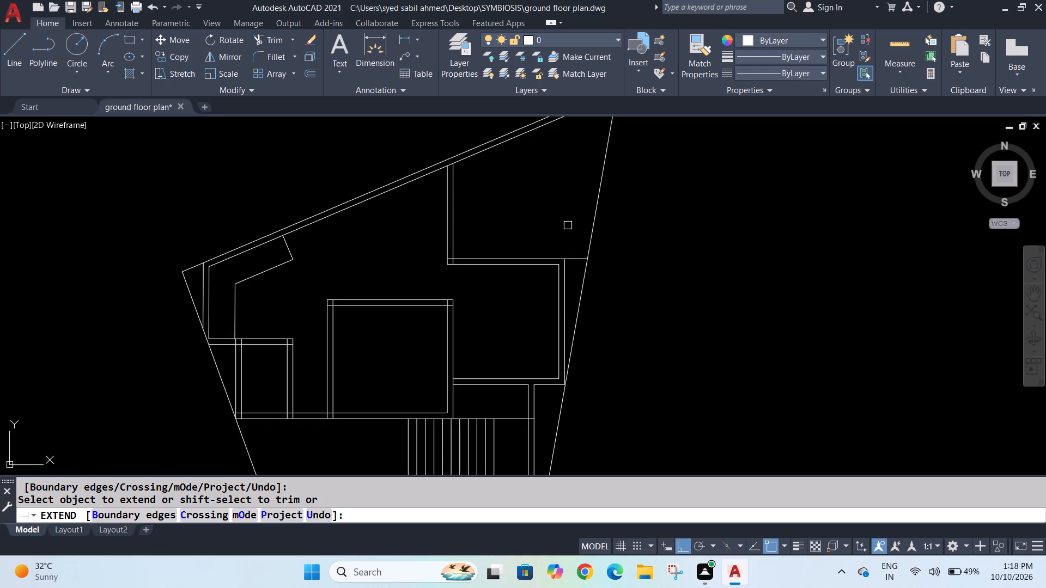
key("Escape")
key("Escape")
Offset the right-hand line of the upper vertical wall 11' to the right for the upper room's right side.
key("o")
key("Return")
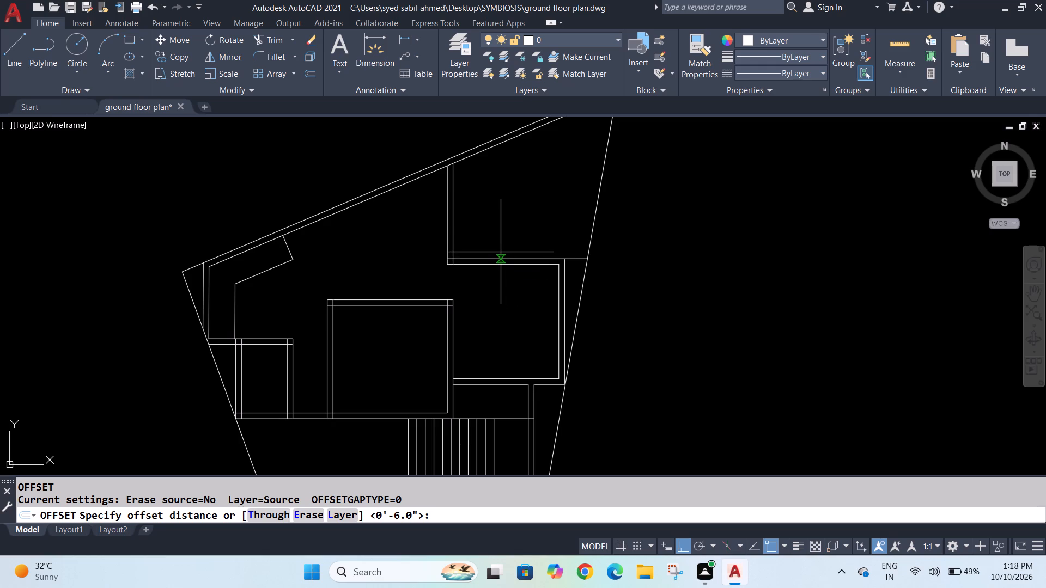
type("11'")
key("Return")
left_click(457, 201)
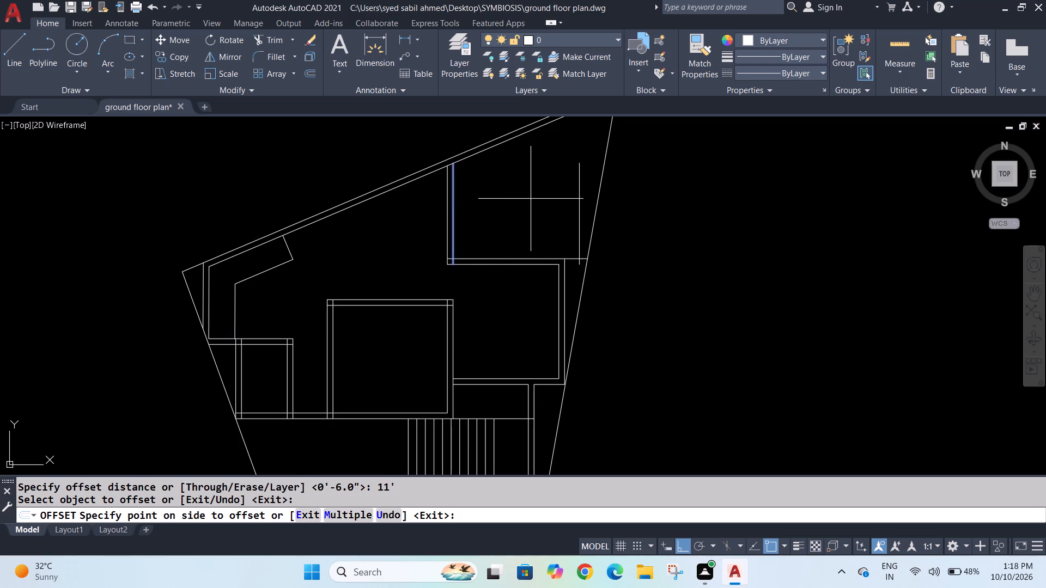
left_click(533, 198)
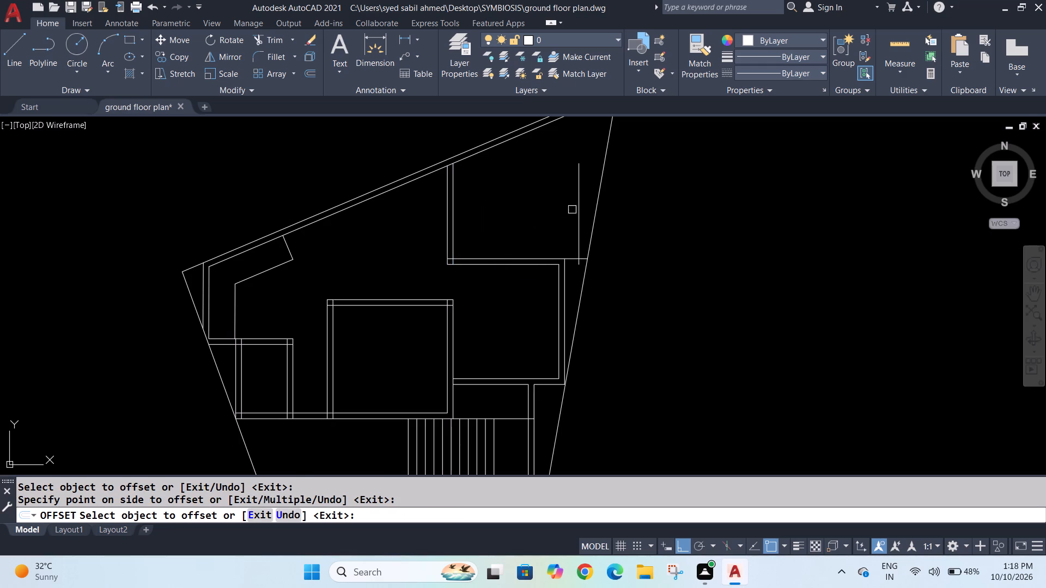
key("Escape")
key("Escape")
Offset the upper room's new right vertical line 6" to form its right wall, with the second line on its left.
key("o")
key("Return")
type("6\"")
key("Return")
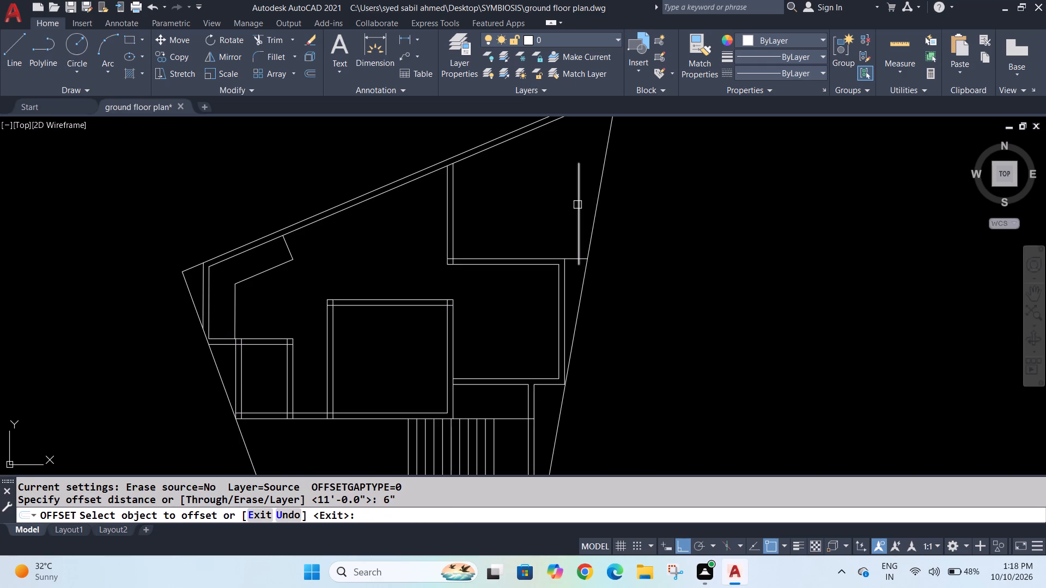
left_click(580, 205)
left_click(586, 203)
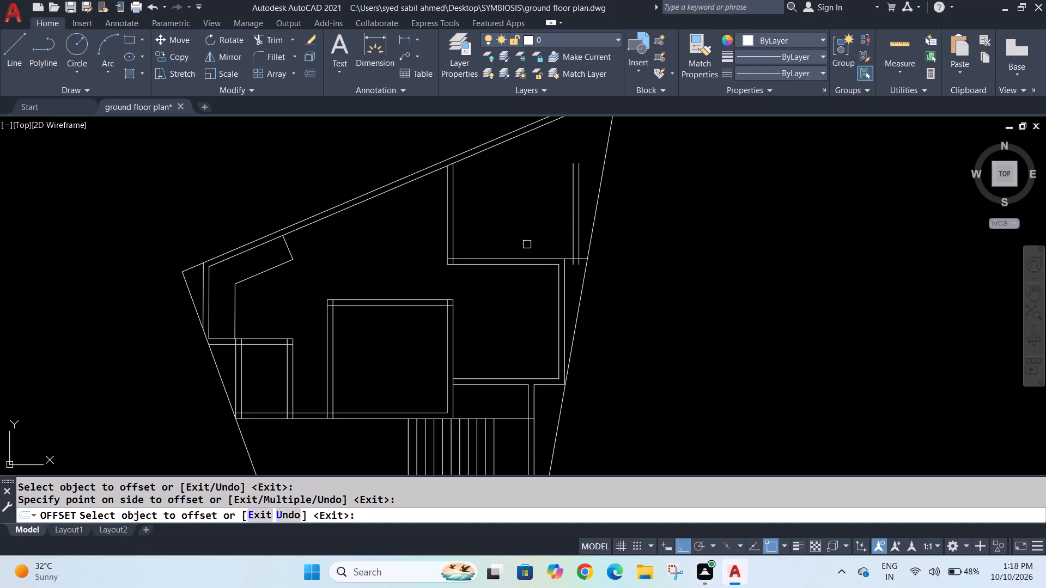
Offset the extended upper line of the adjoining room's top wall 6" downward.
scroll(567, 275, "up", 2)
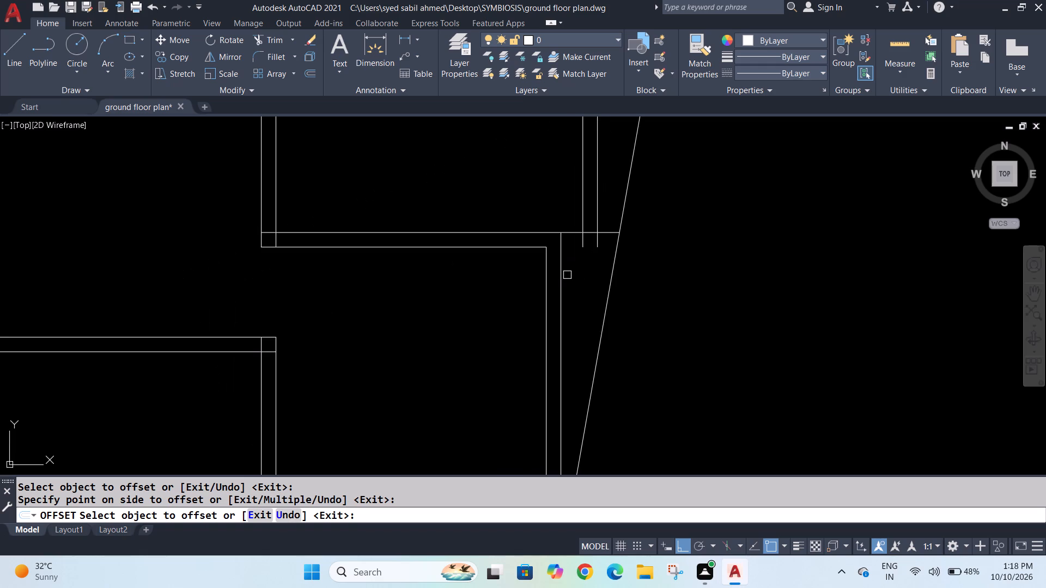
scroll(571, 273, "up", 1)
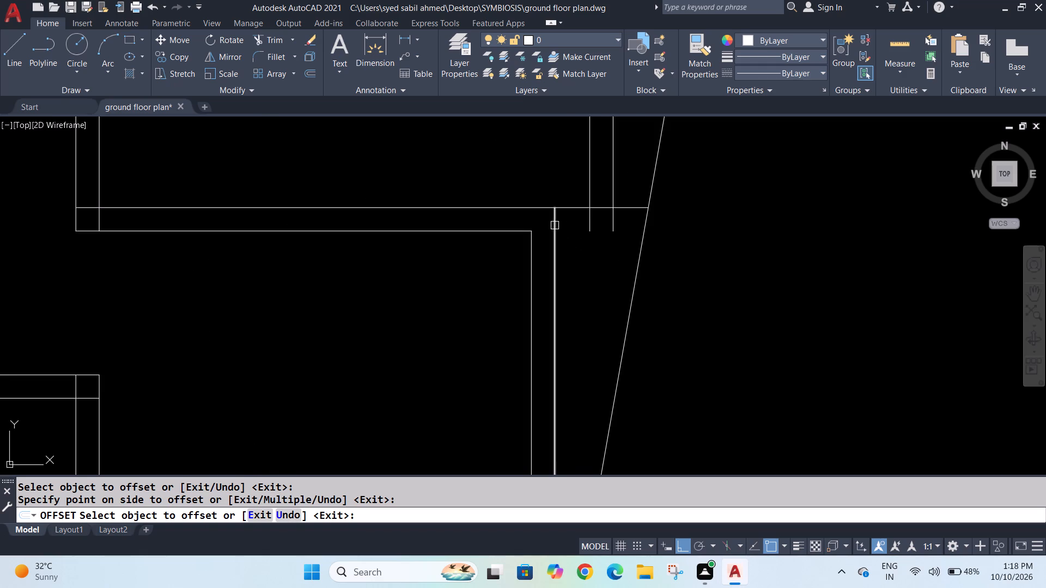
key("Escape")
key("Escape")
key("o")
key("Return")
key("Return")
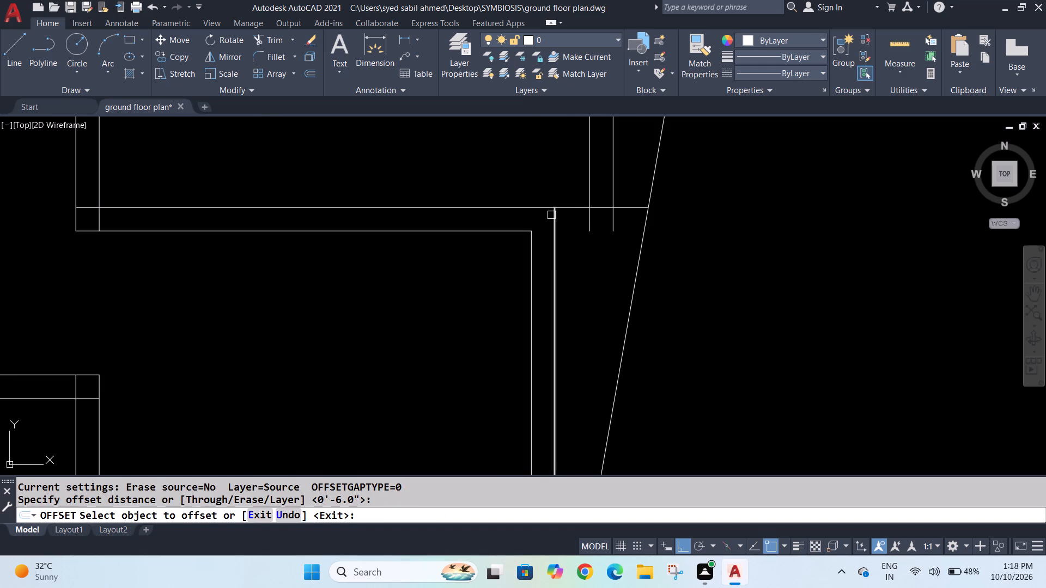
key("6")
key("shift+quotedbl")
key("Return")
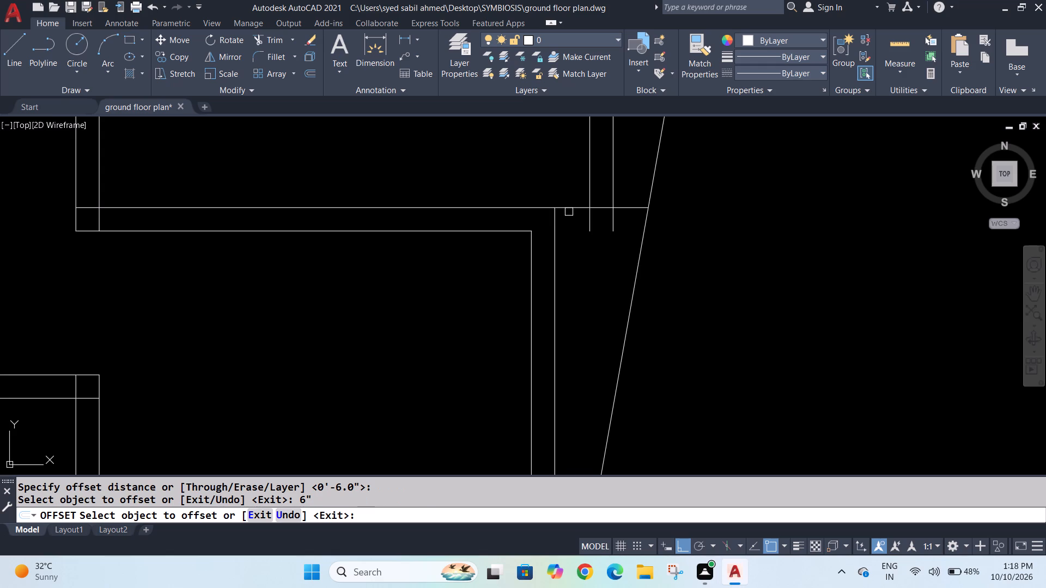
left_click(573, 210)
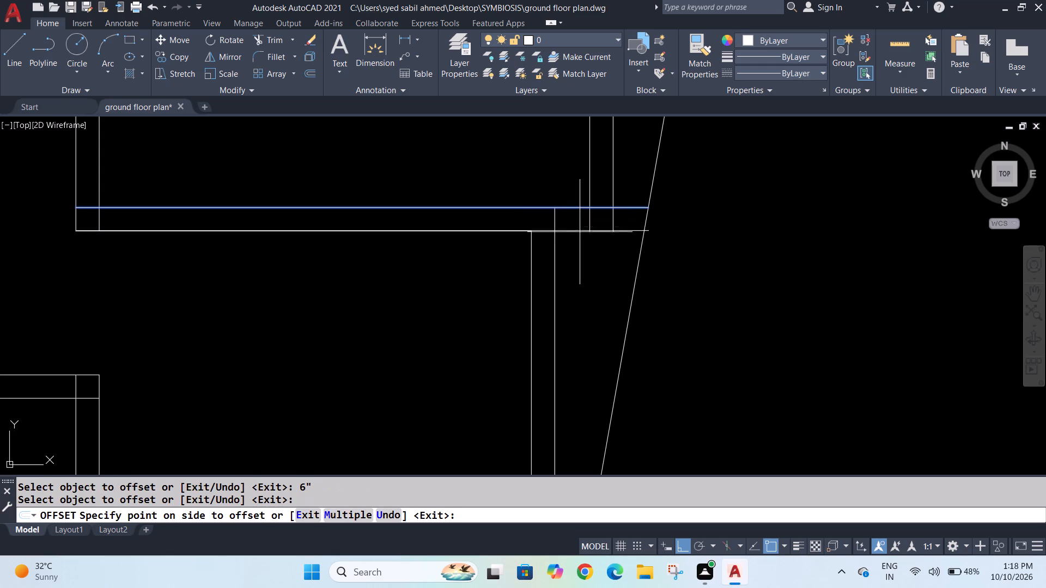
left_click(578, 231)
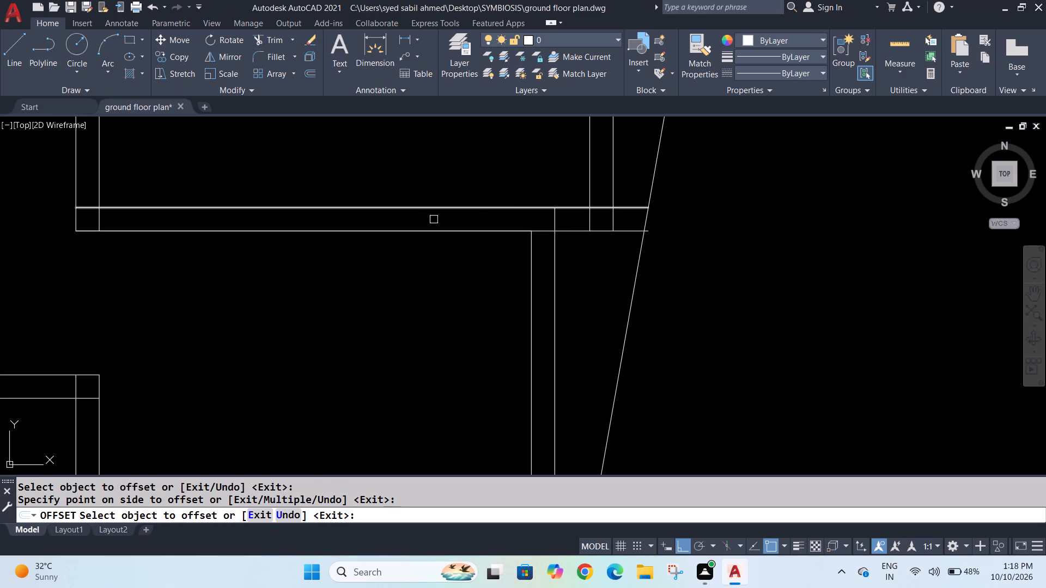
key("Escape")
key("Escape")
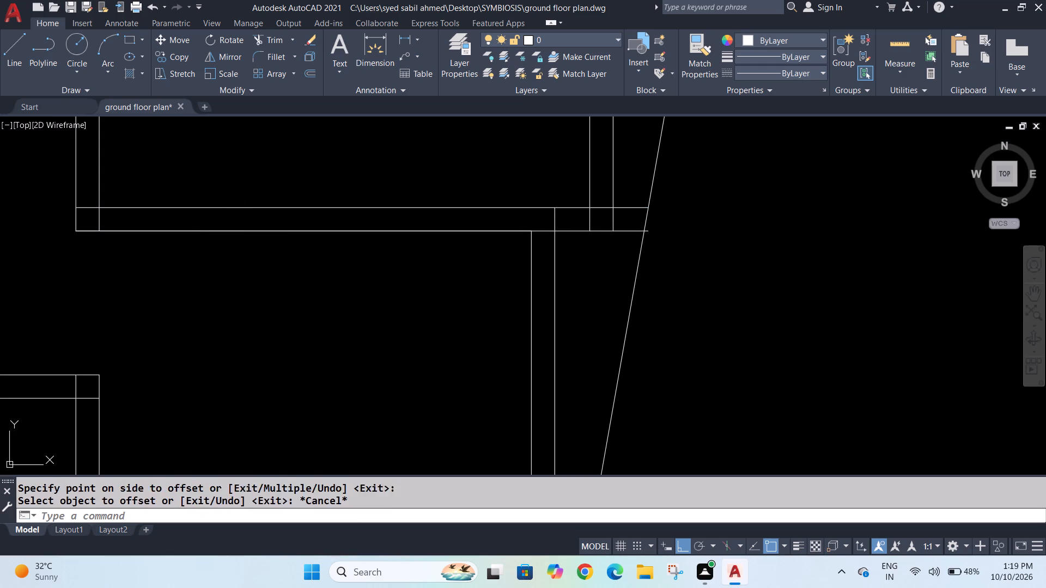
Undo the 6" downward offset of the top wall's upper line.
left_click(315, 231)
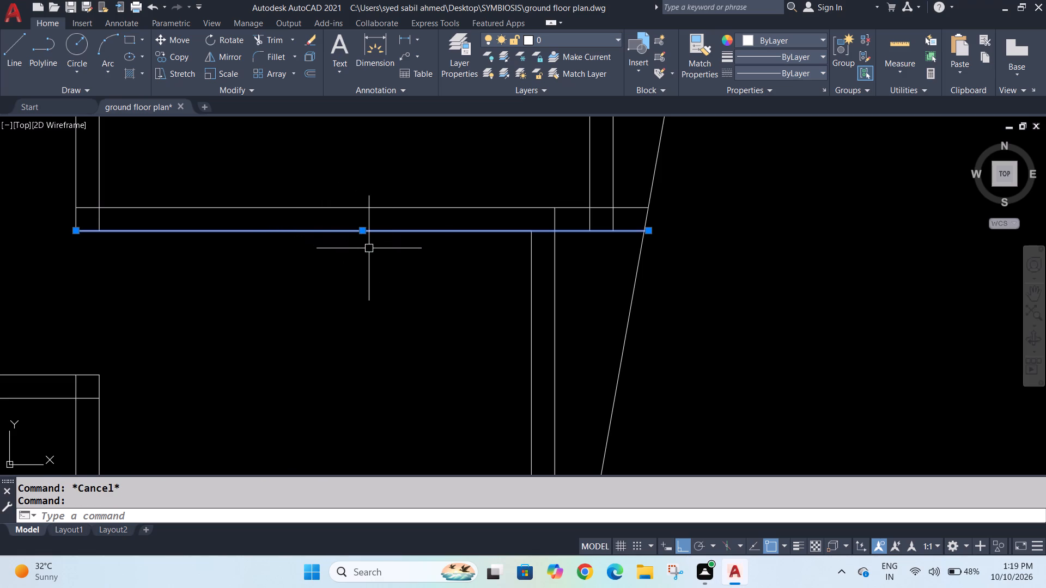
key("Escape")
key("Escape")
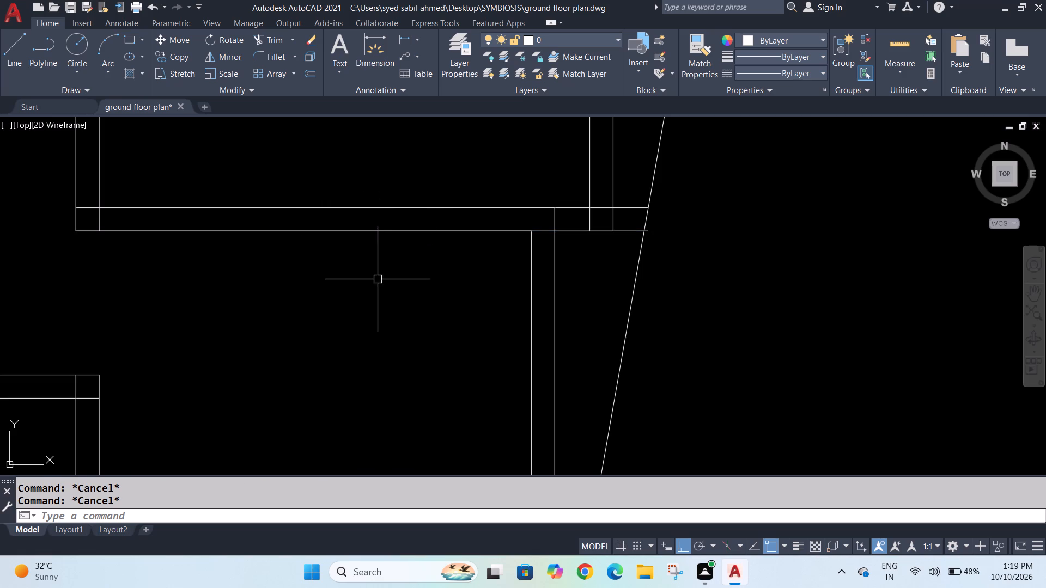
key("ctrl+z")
Delete the shorter lower line of the adjoining room's top wall.
left_click(370, 231)
key("Delete")
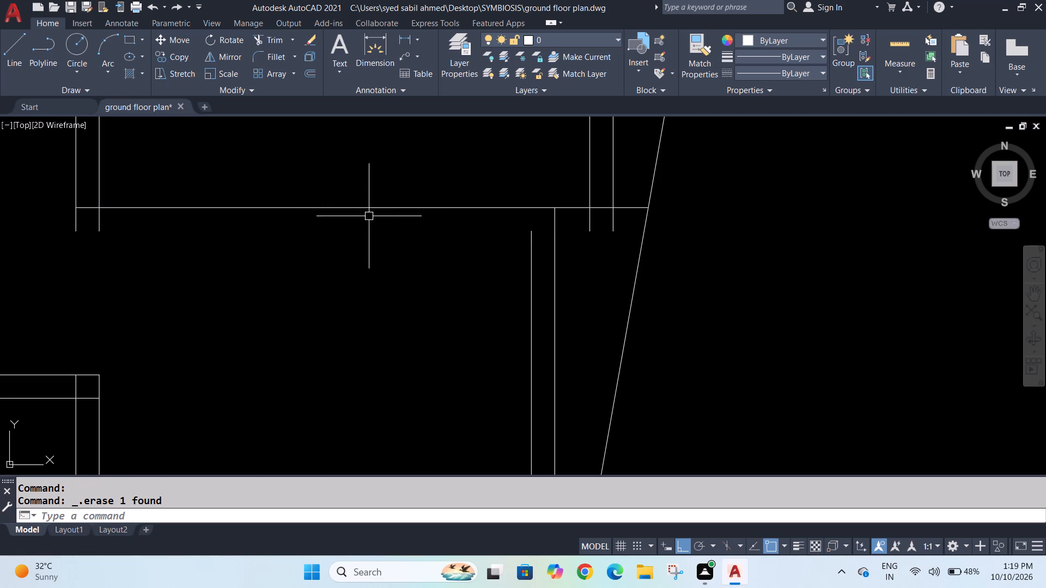
Offset the extended upper line of the adjoining room's top wall 6" downward to replace its lower line.
key("o")
key("Return")
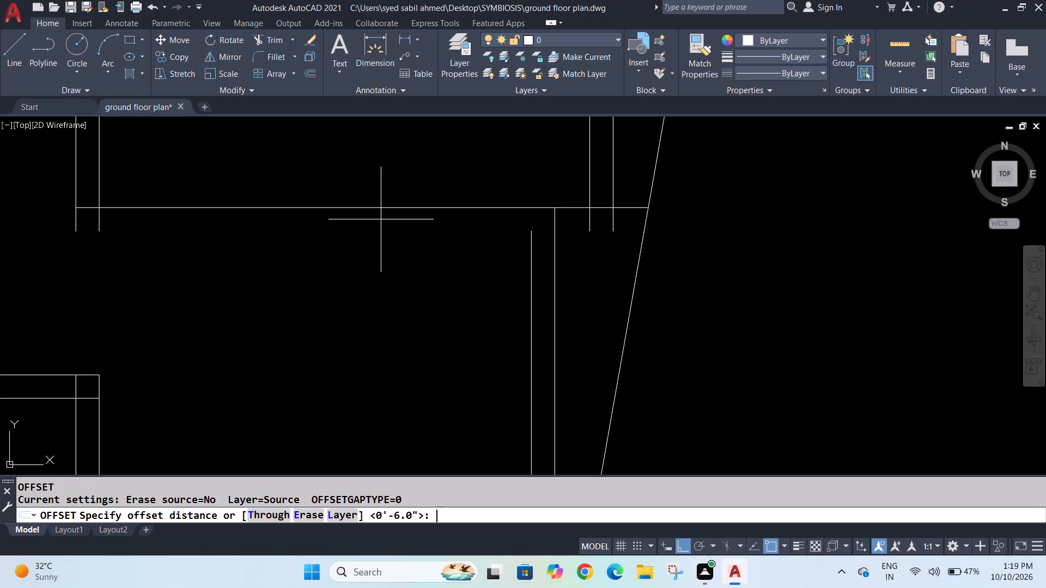
key("6")
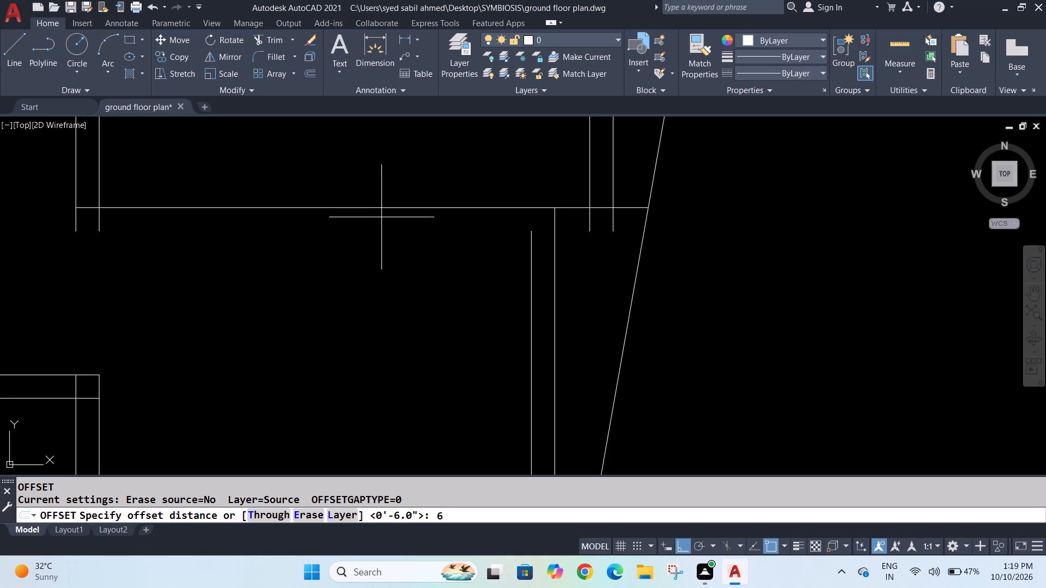
key("shift+quotedbl")
key("Return")
left_click(386, 210)
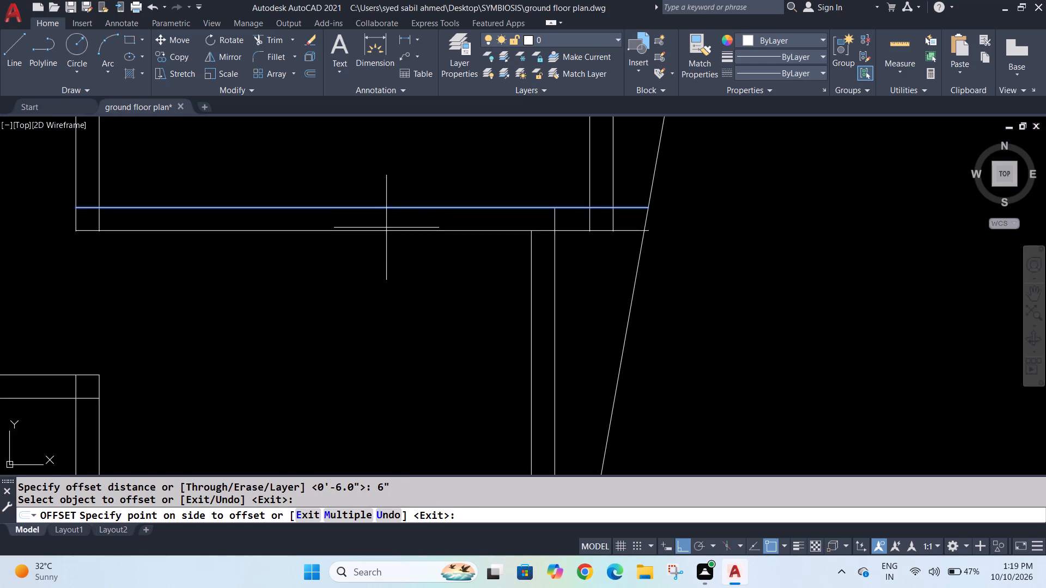
left_click(386, 228)
key("Escape")
key("Escape")
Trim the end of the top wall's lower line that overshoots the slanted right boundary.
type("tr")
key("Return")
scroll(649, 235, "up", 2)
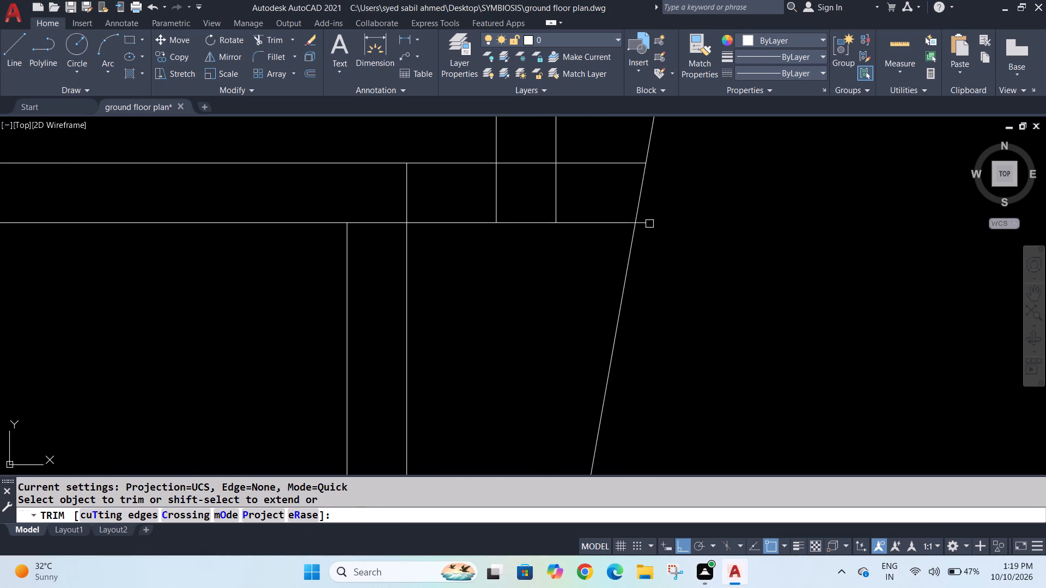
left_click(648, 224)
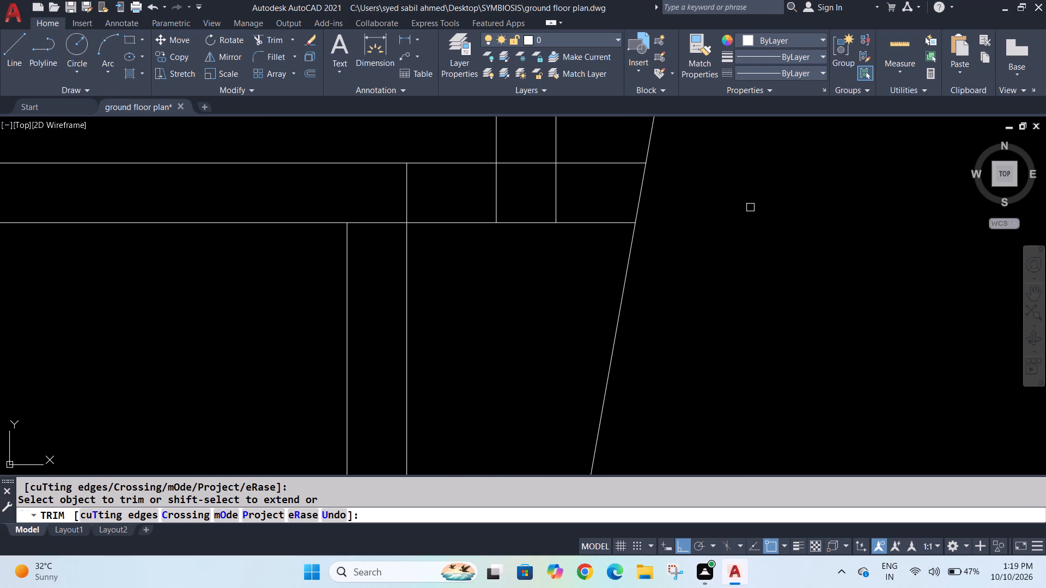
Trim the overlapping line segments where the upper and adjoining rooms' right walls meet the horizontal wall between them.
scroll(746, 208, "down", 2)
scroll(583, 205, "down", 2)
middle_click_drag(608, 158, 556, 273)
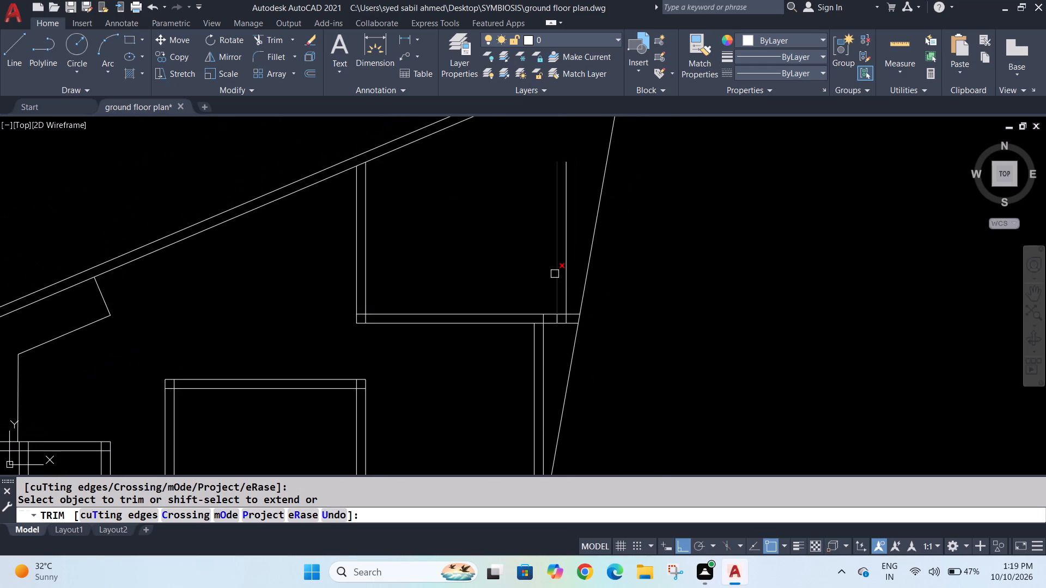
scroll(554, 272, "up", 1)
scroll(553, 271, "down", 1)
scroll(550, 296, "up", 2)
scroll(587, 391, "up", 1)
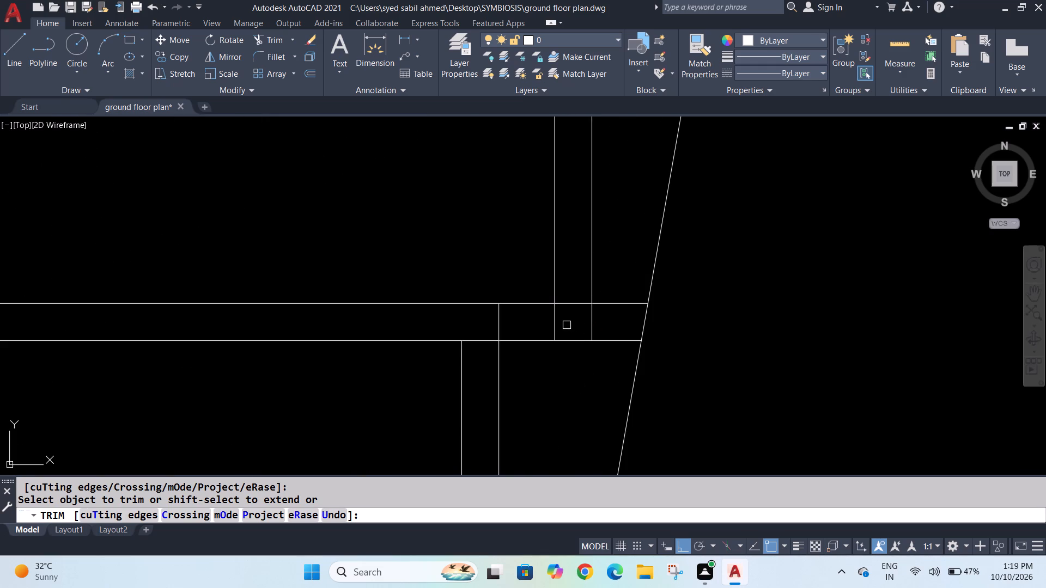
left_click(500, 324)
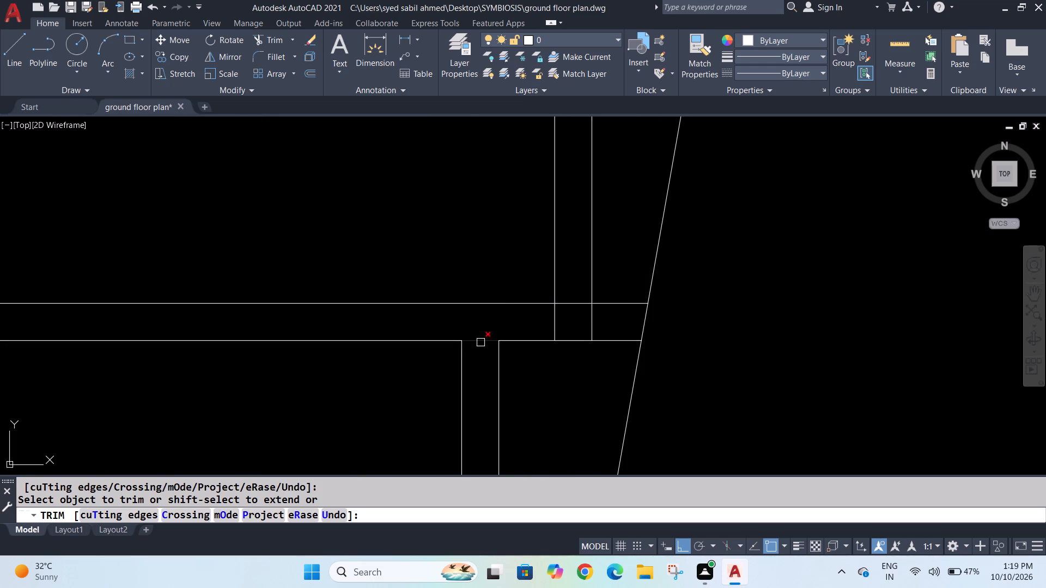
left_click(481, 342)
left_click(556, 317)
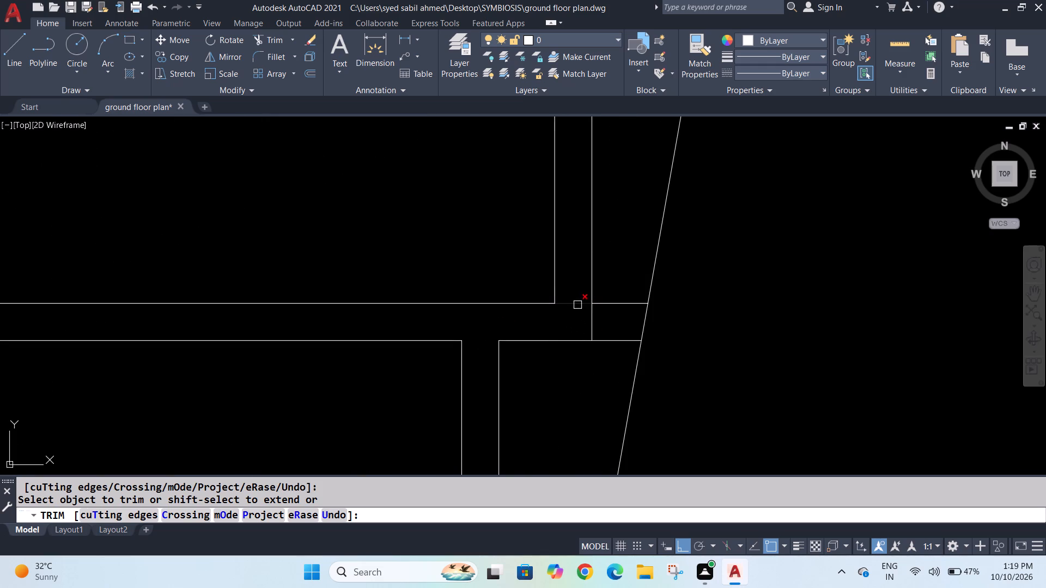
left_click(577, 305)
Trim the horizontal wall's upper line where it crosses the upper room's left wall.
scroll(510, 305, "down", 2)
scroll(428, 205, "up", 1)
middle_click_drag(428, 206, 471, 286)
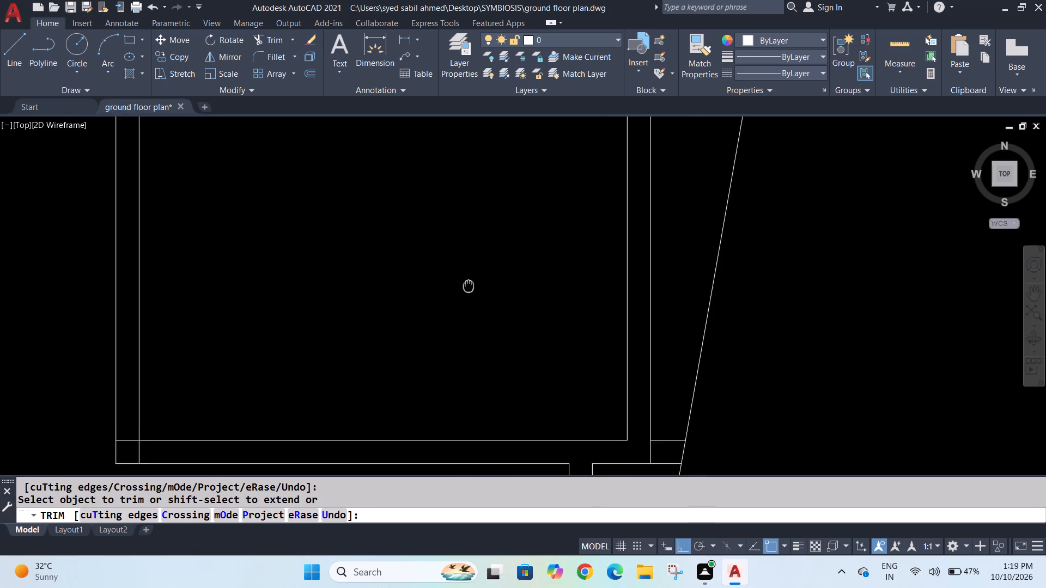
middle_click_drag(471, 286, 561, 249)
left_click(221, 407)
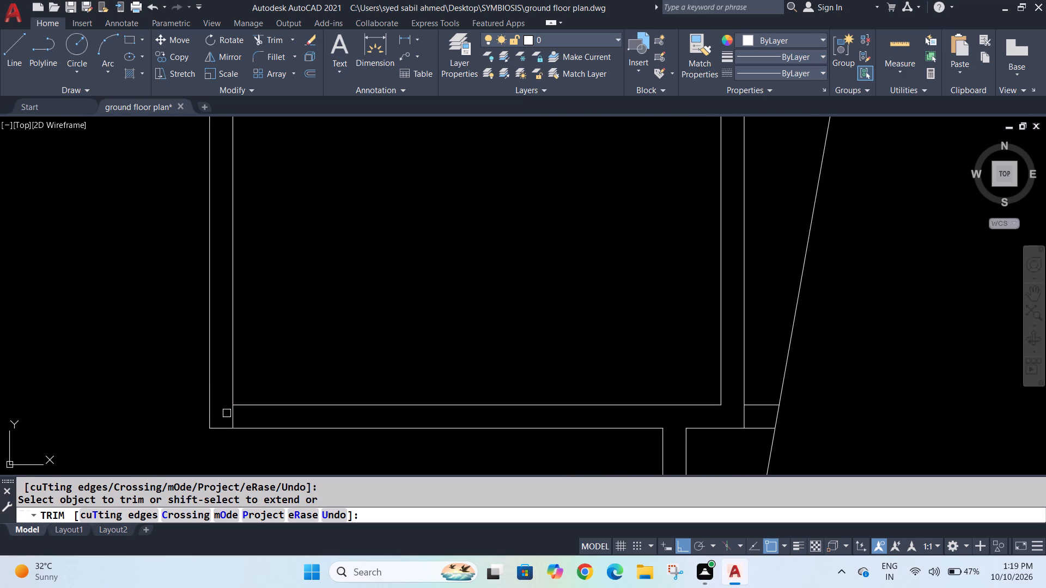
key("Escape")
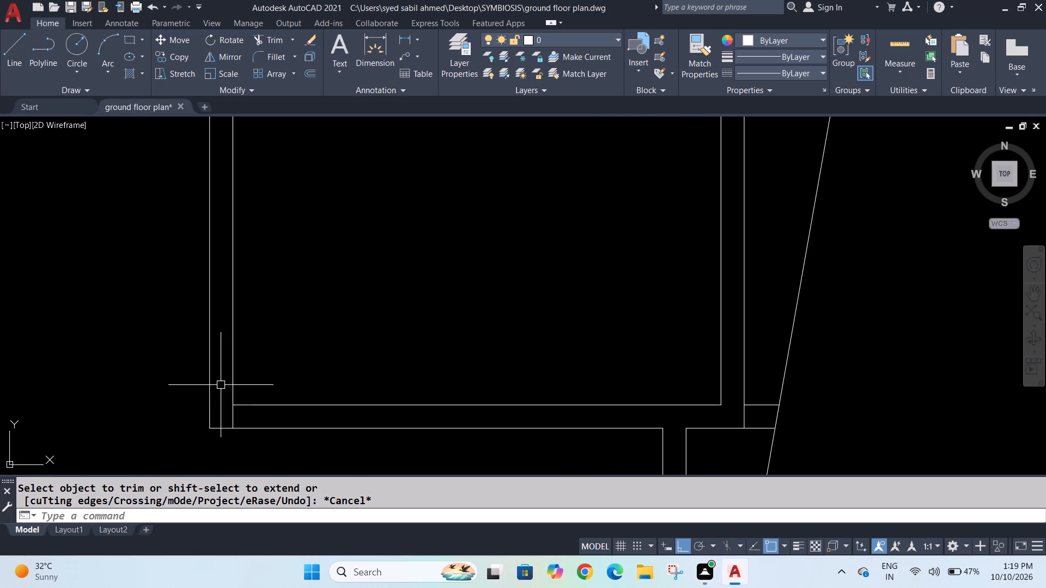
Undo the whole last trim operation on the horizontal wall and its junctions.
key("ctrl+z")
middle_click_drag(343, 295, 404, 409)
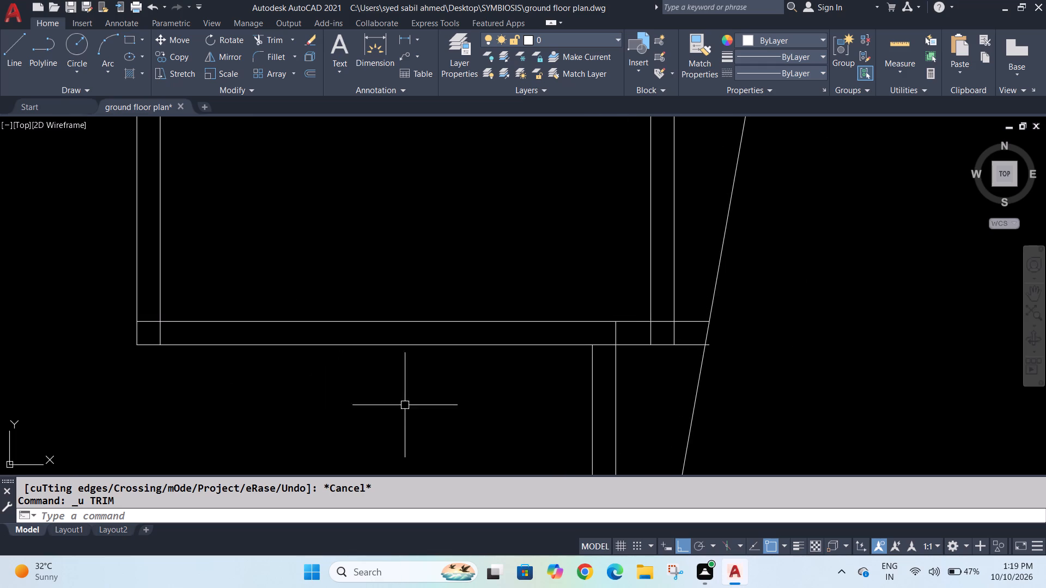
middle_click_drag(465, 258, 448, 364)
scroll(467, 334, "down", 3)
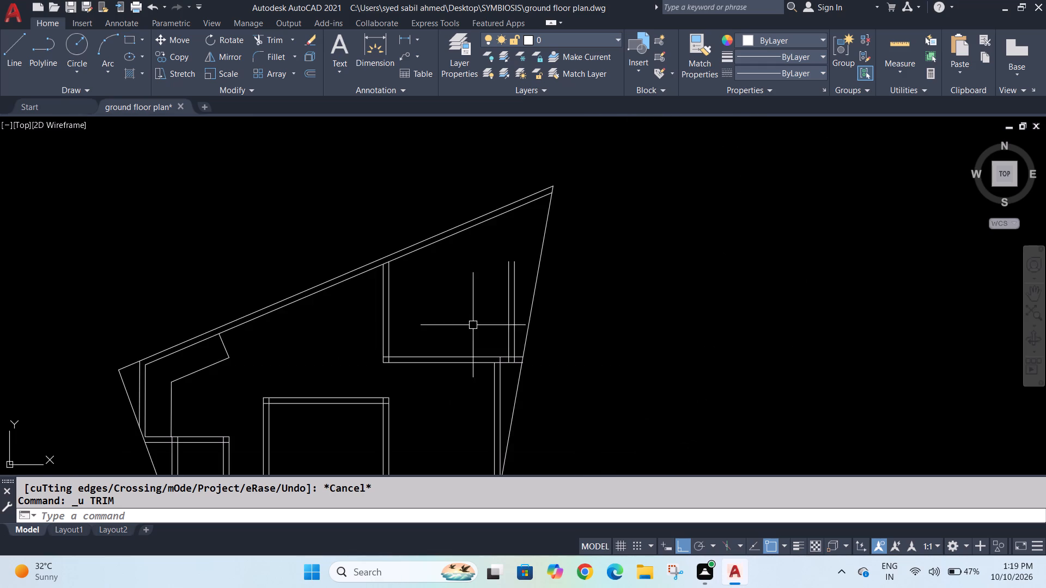
Measure the upper room's clear width between its left and right walls with a linear dimension.
scroll(473, 325, "up", 2)
scroll(474, 326, "down", 1)
left_click(408, 41)
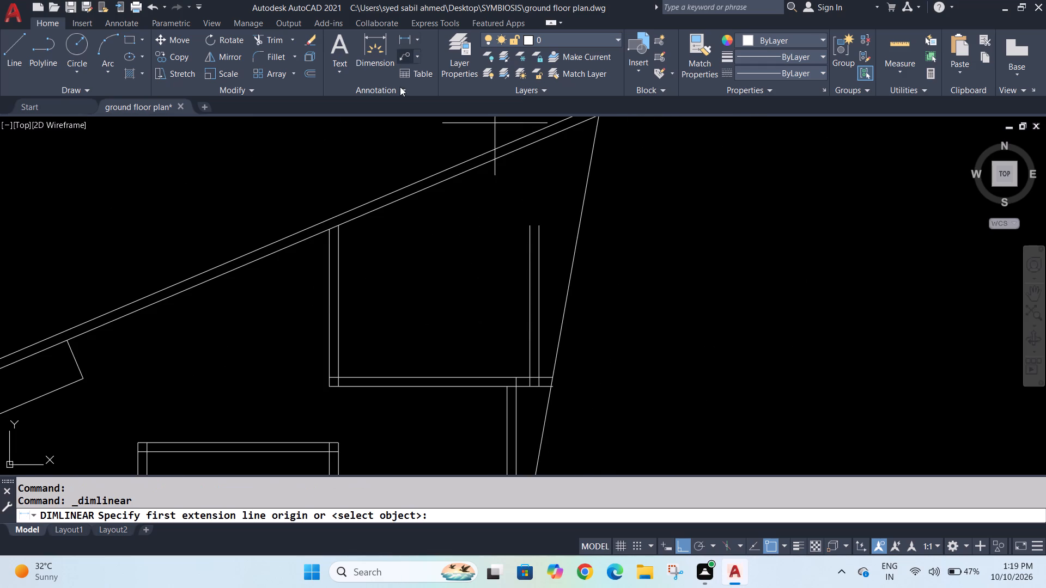
left_click(343, 318)
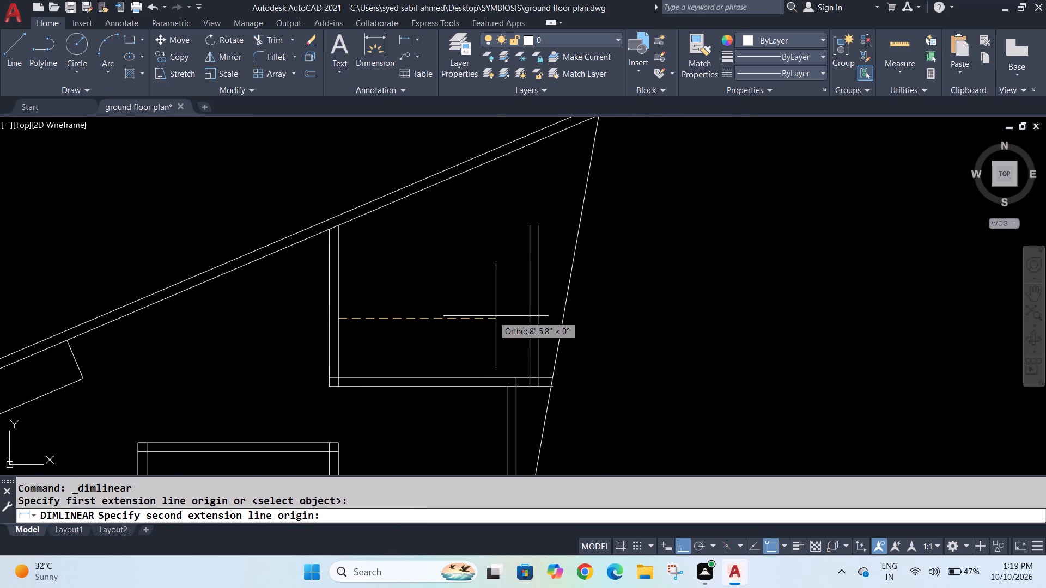
left_click(526, 320)
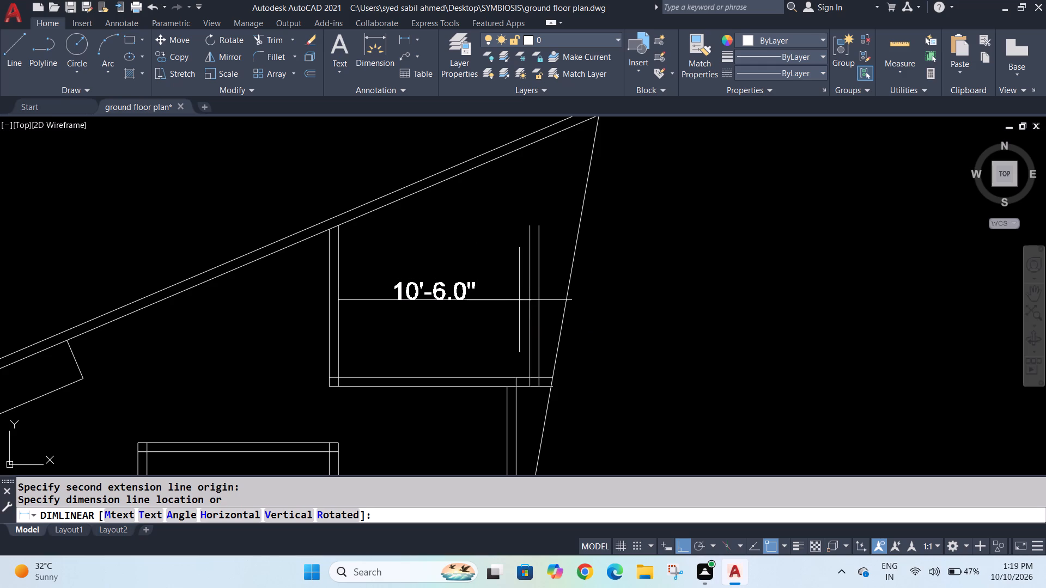
key("Escape")
key("Escape")
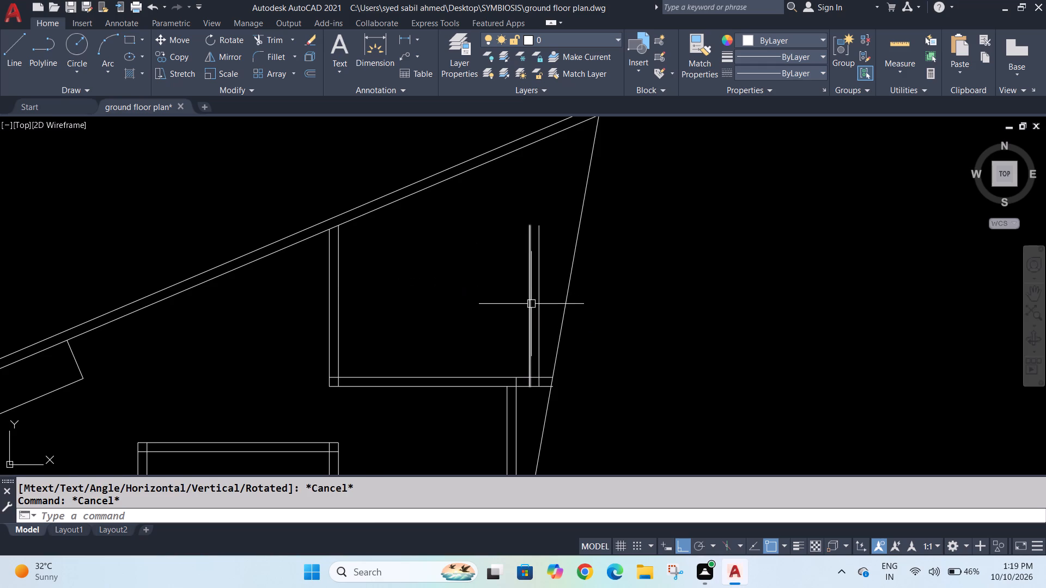
Erase both lines of the upper room's right wall.
left_click(531, 304)
key("Delete")
left_click(541, 293)
key("Delete")
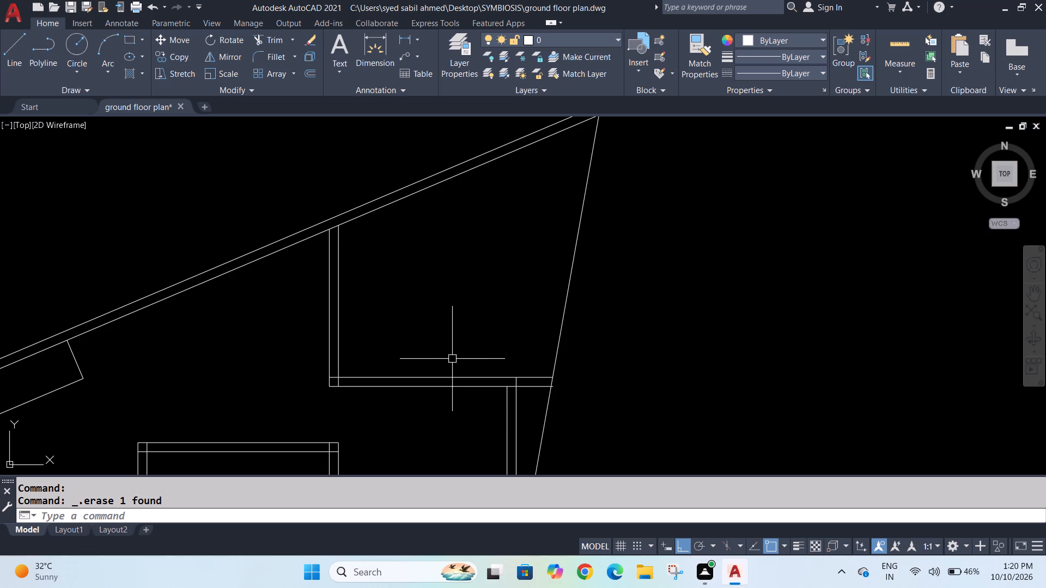
Offset the inner line of the upper room's left wall 11' to the right for a new right wall.
key("o")
key("Return")
type("11")
key("apostrophe")
key("Return")
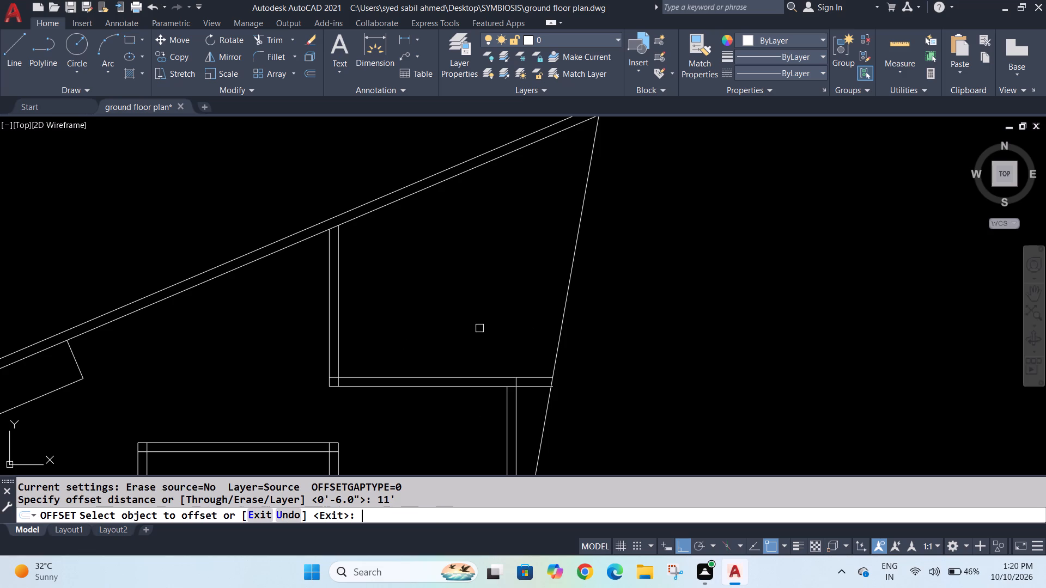
left_click(340, 304)
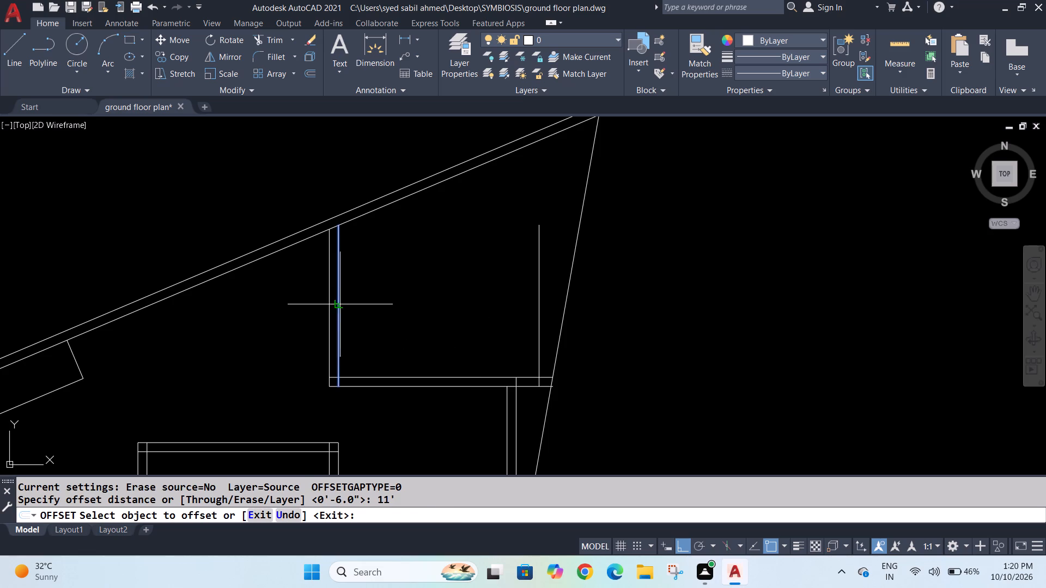
left_click(482, 308)
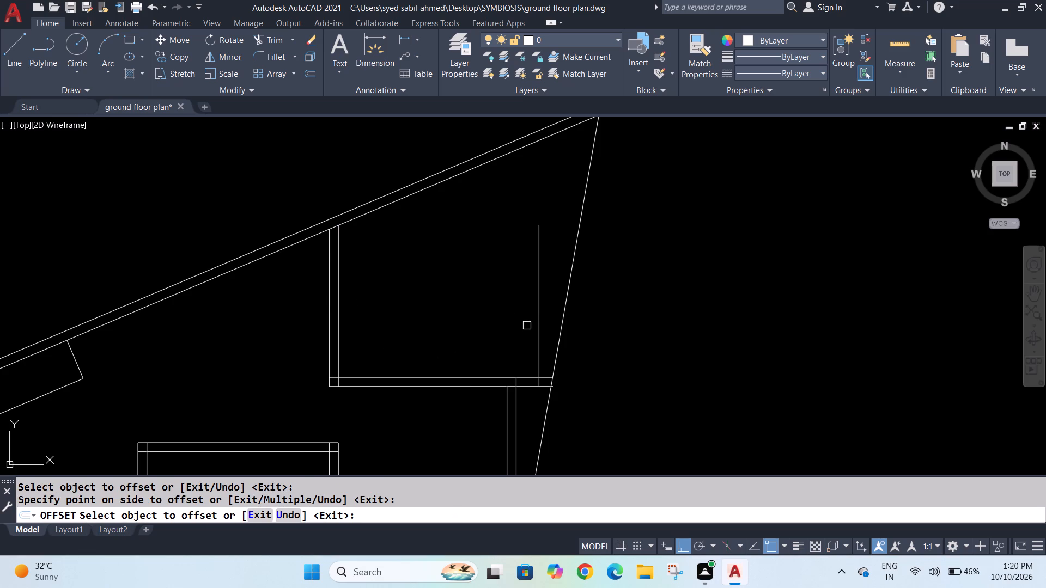
key("Escape")
Check the upper room's clear width with a temporary linear dimension and erase that dimension.
left_click(408, 45)
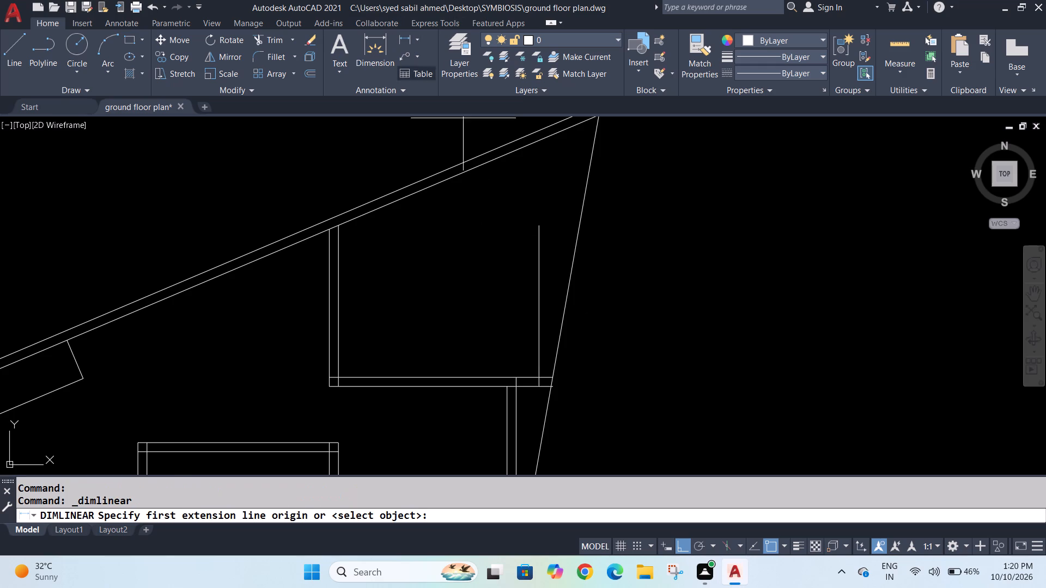
left_click(339, 279)
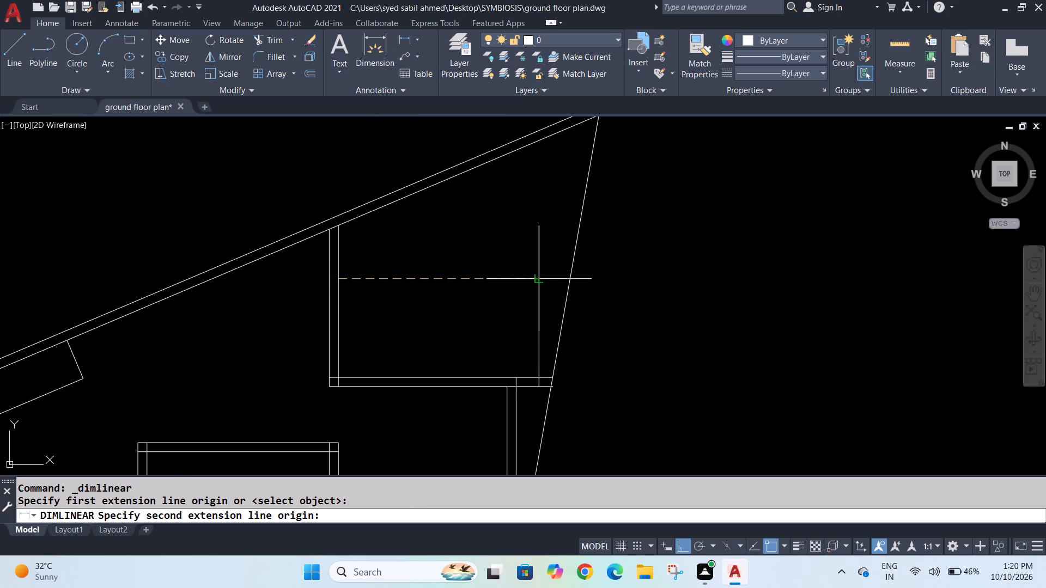
left_click(540, 281)
left_click(502, 261)
key("Escape")
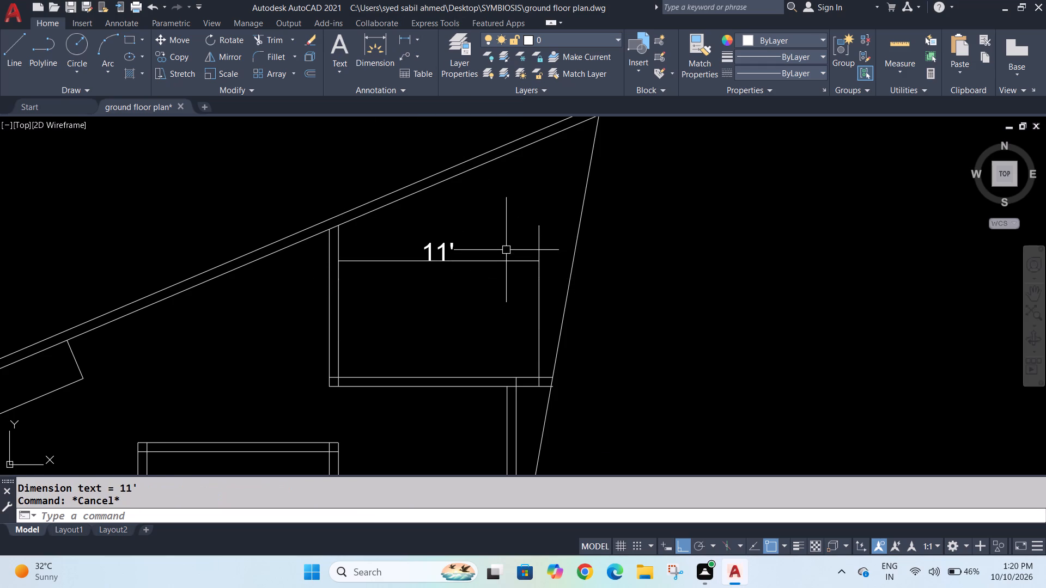
left_click(434, 255)
key("Delete")
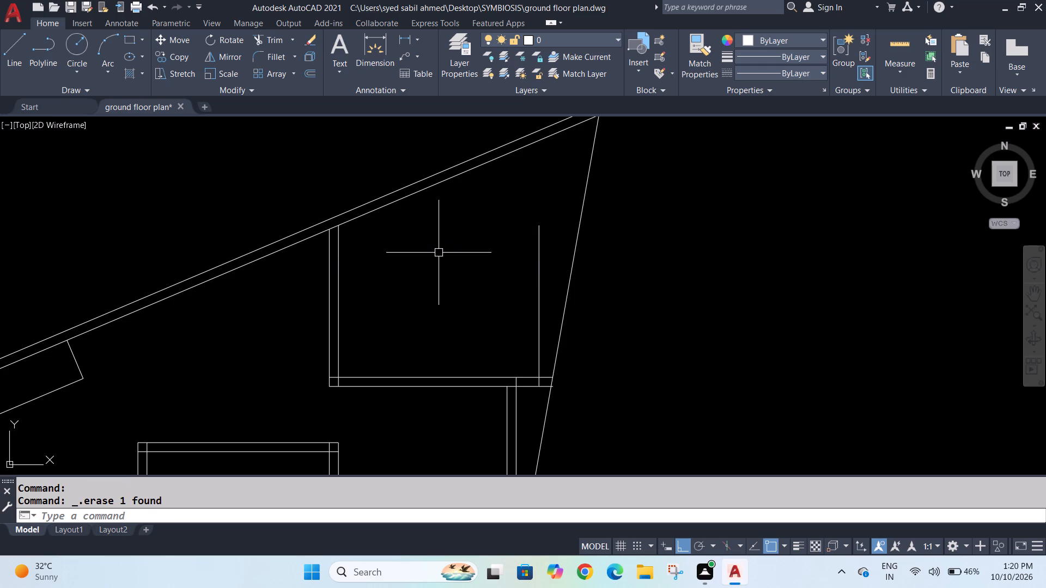
Offset the new right wall line 6" outward, toward the slanted right boundary, to give the wall its thickness.
key("o")
key("Return")
type("6\"")
key("Return")
left_click(538, 308)
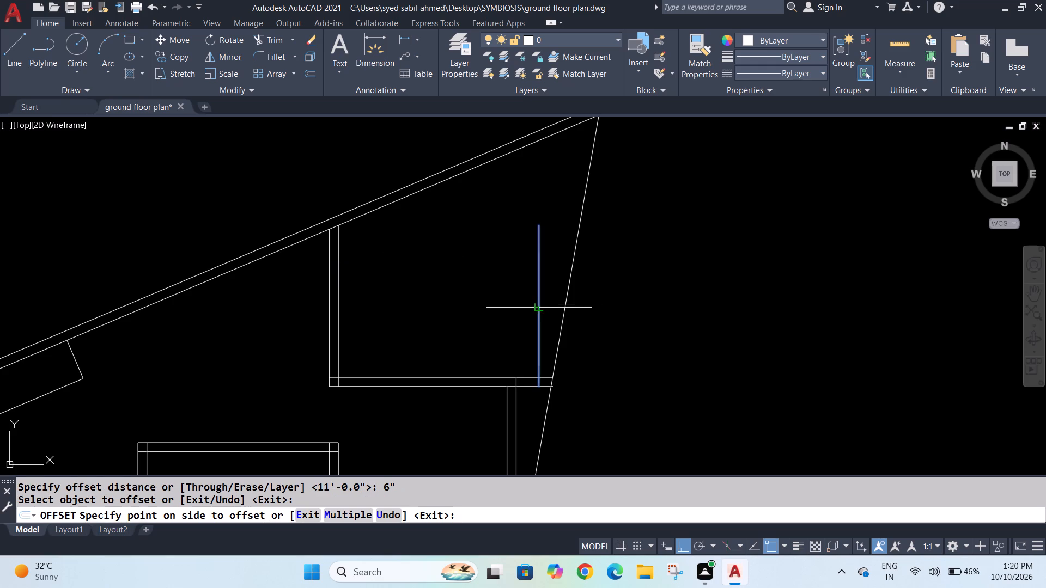
left_click(558, 304)
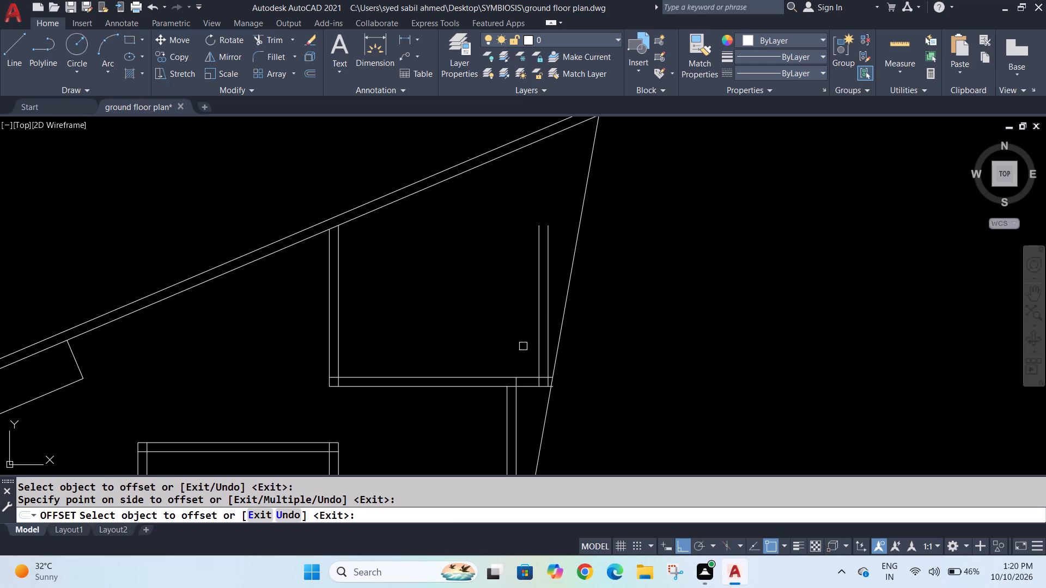
key("Escape")
key("Escape")
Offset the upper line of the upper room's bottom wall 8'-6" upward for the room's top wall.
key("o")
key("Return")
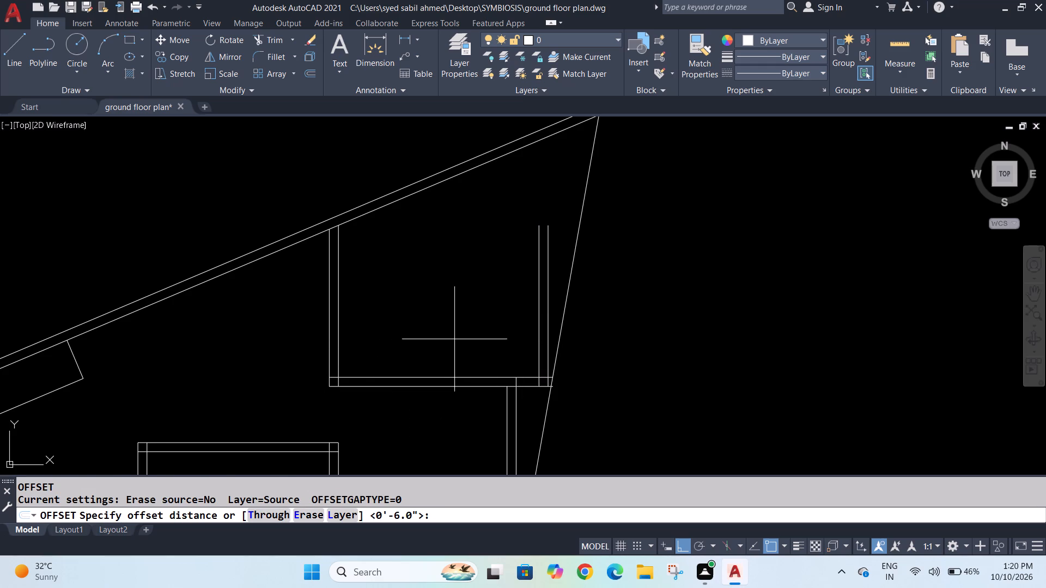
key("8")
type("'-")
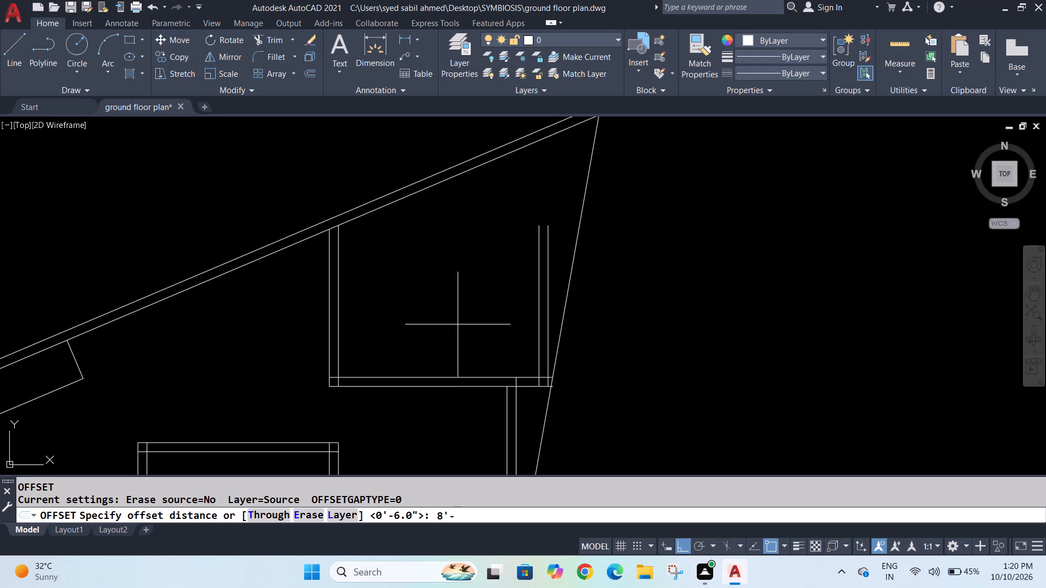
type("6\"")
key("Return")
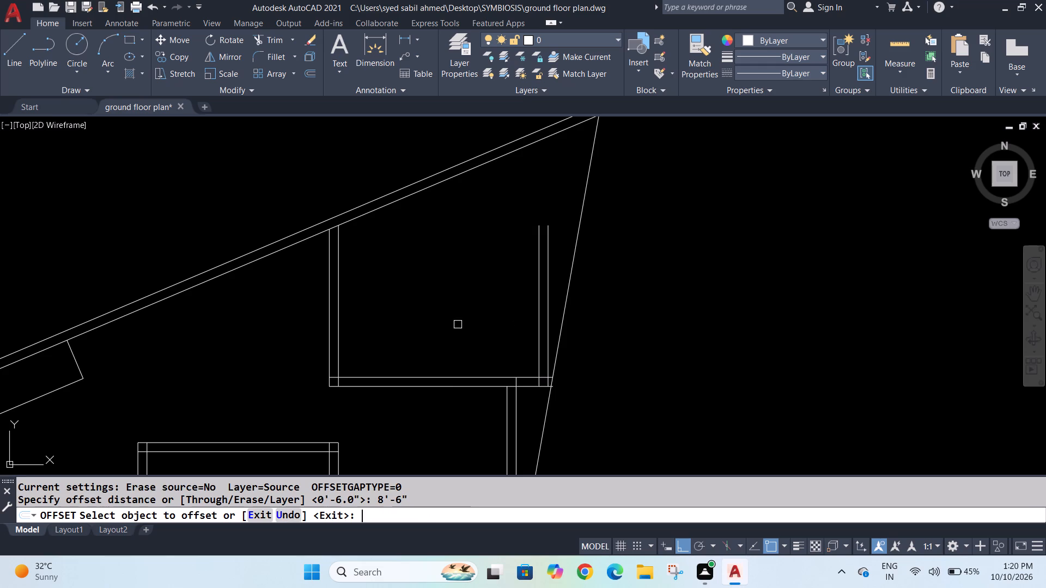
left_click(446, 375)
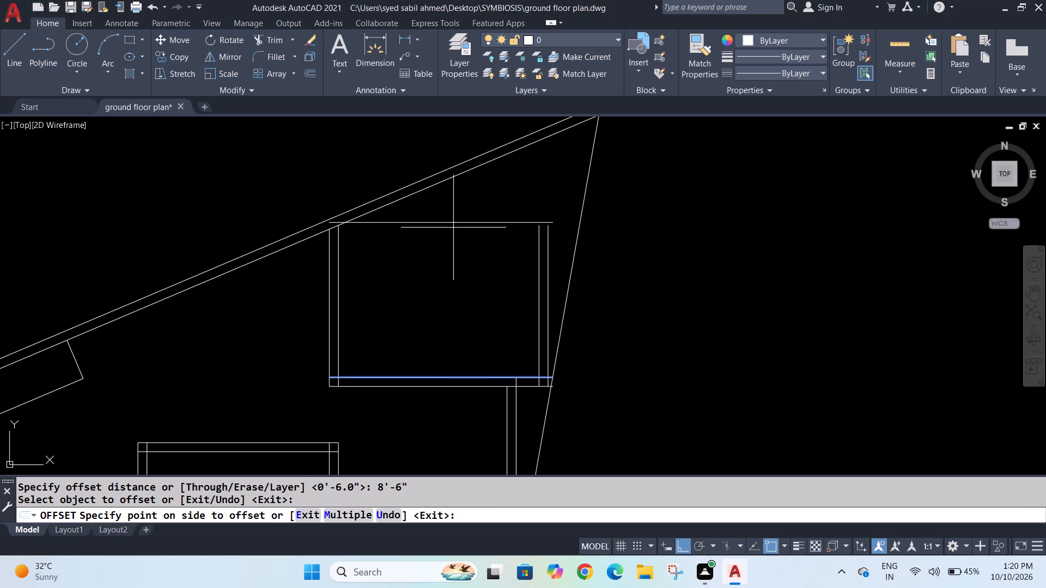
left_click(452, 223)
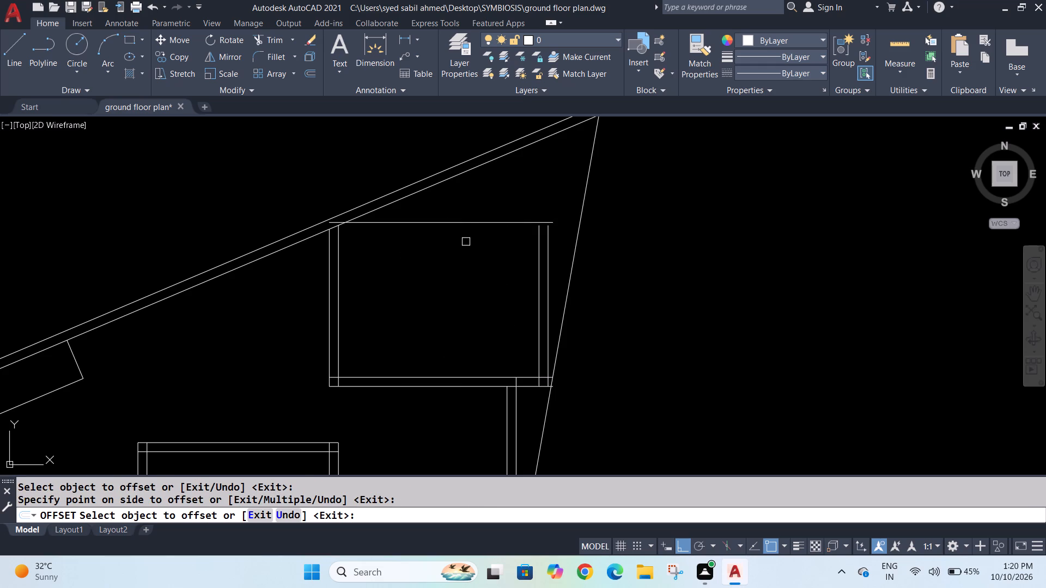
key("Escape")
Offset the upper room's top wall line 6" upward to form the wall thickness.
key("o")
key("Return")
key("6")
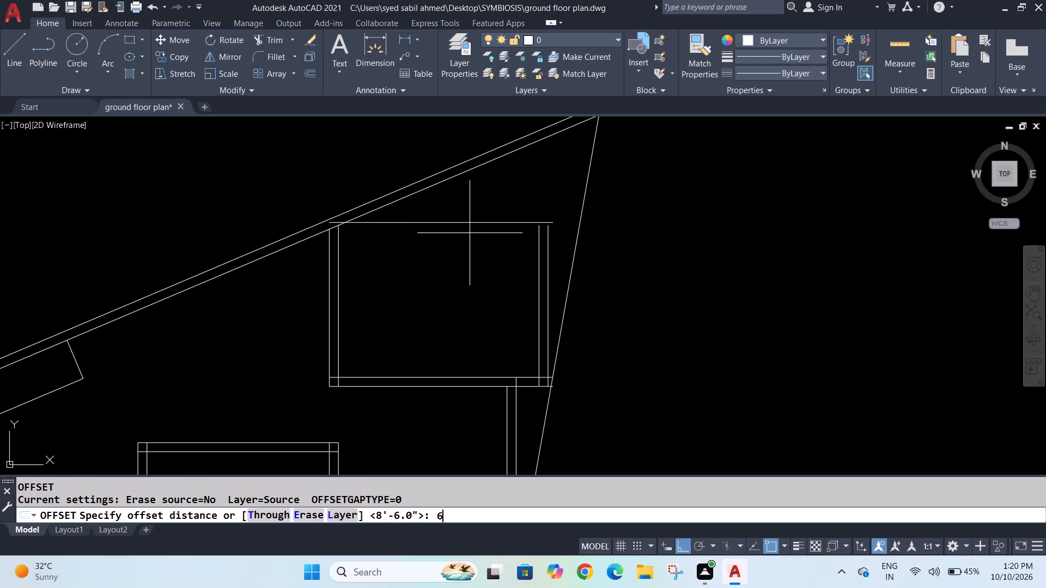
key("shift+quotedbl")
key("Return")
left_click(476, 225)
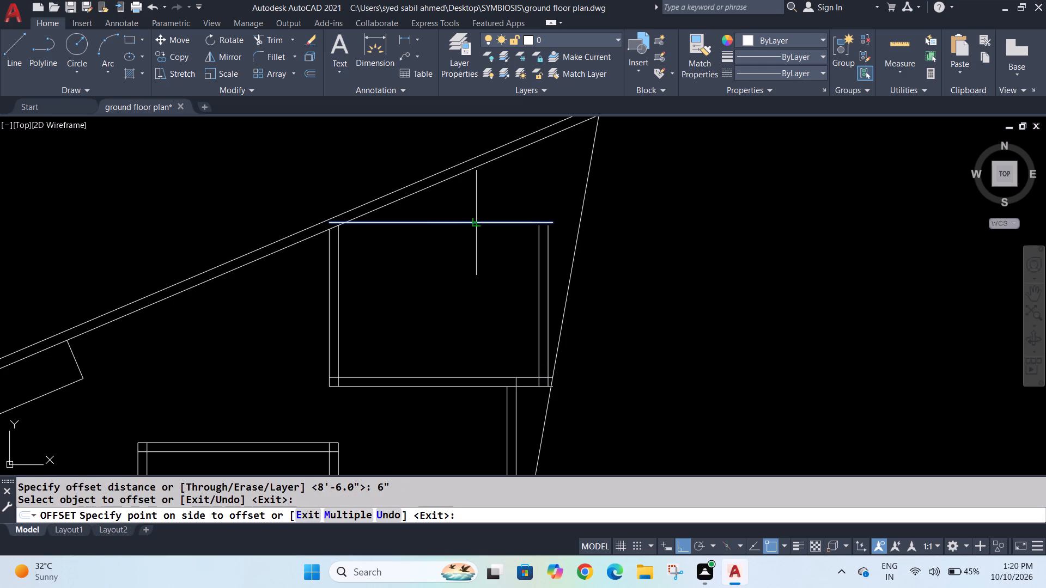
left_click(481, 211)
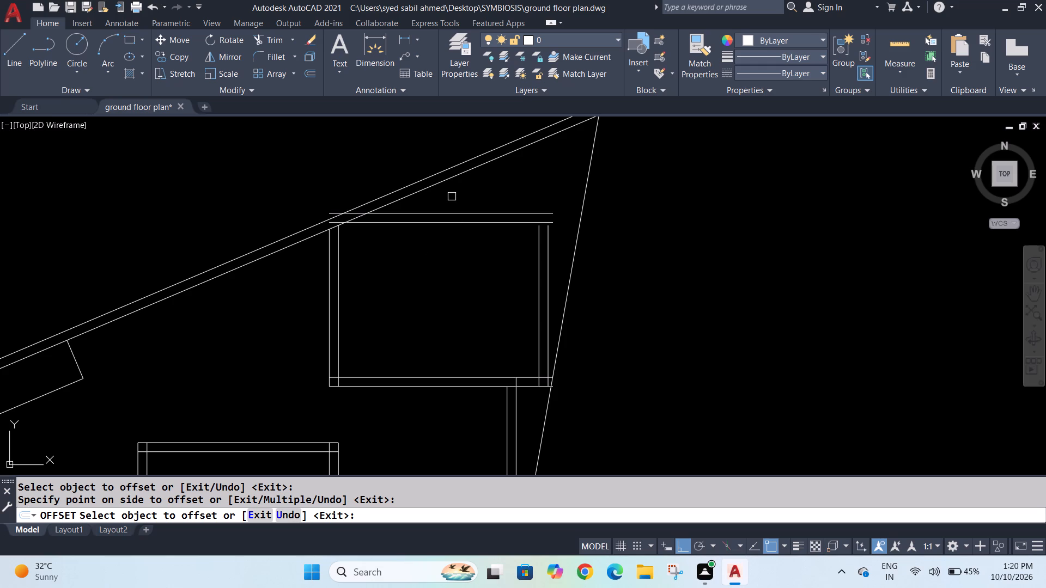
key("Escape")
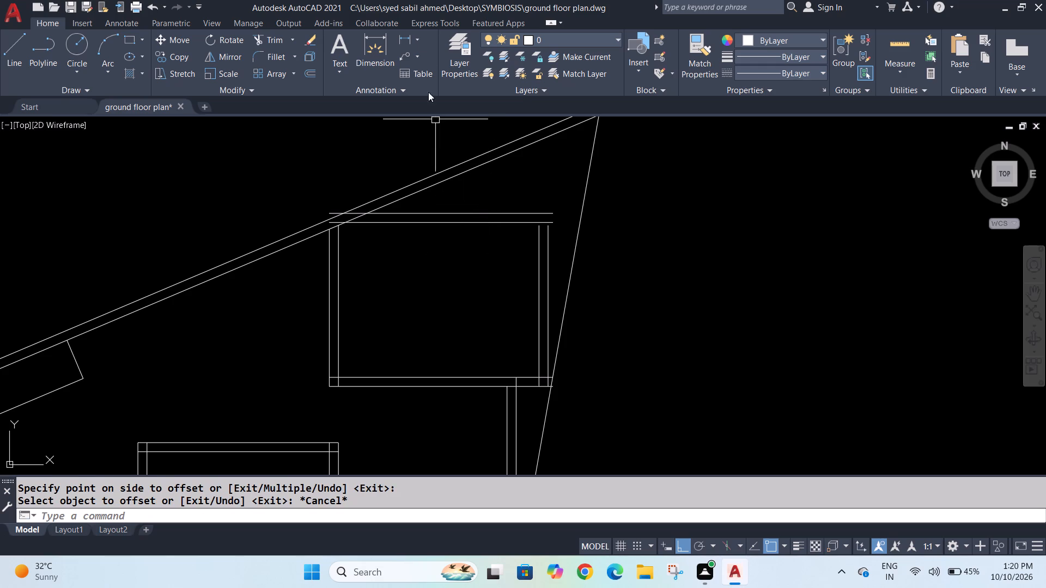
Measure the upper room's clear height between its bottom and top walls with a linear dimension.
left_click(409, 34)
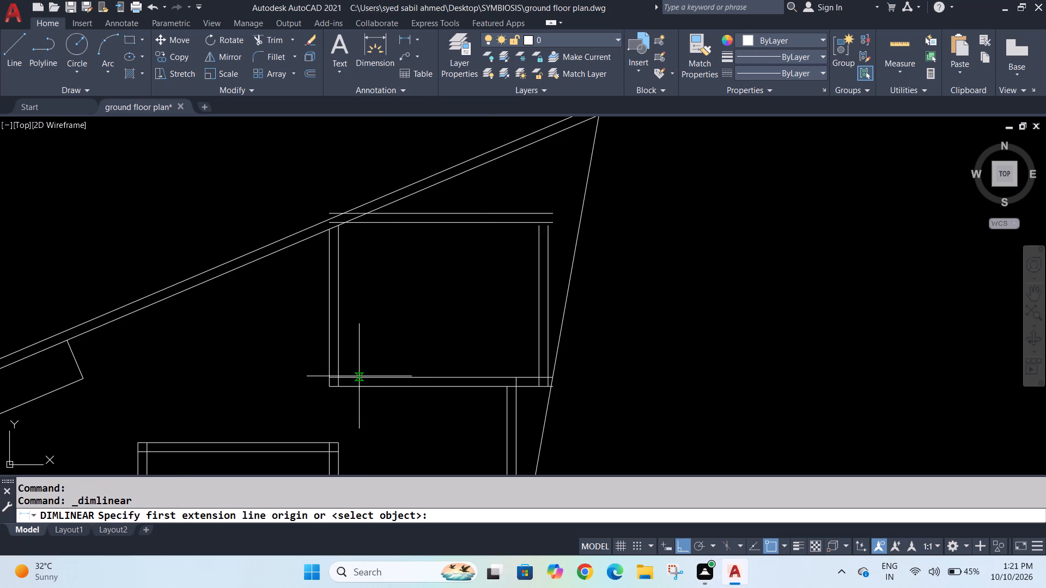
left_click(359, 376)
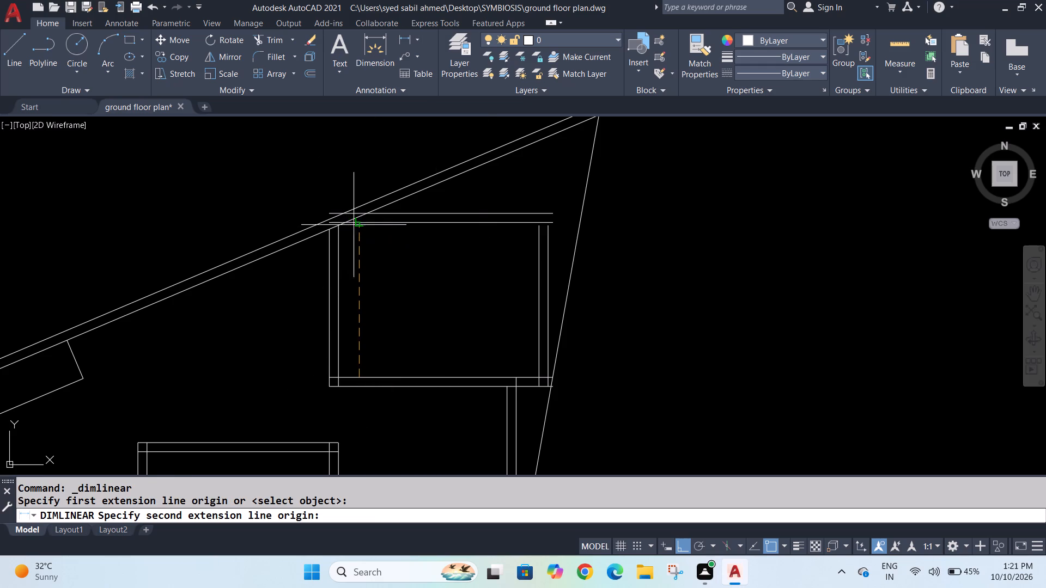
left_click(364, 225)
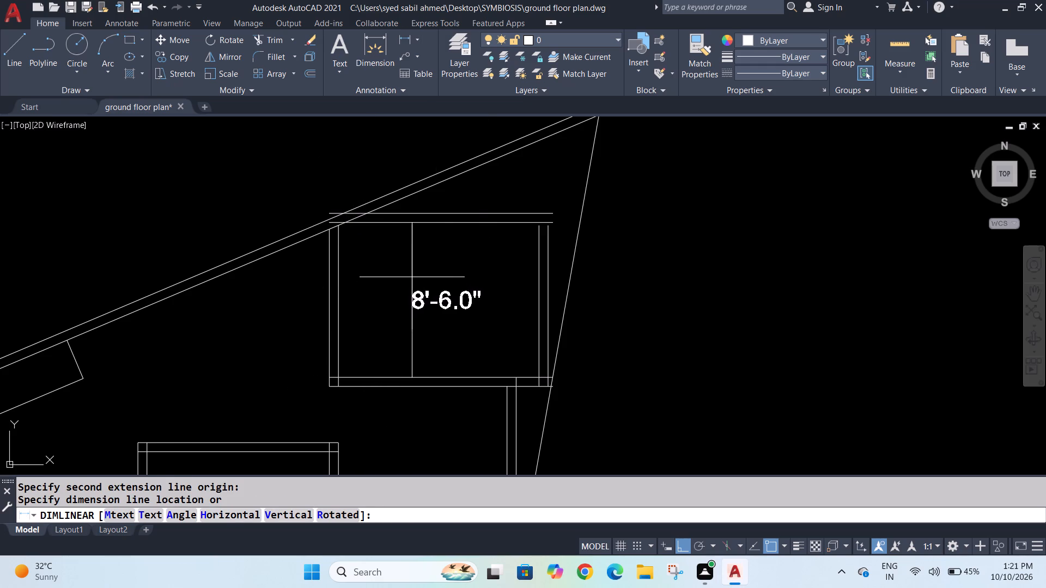
key("Escape")
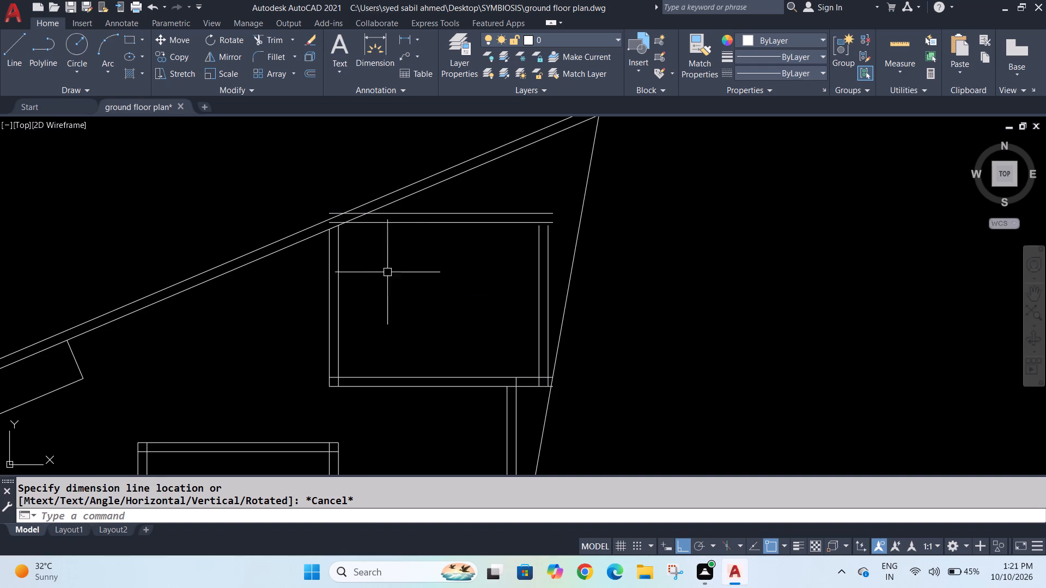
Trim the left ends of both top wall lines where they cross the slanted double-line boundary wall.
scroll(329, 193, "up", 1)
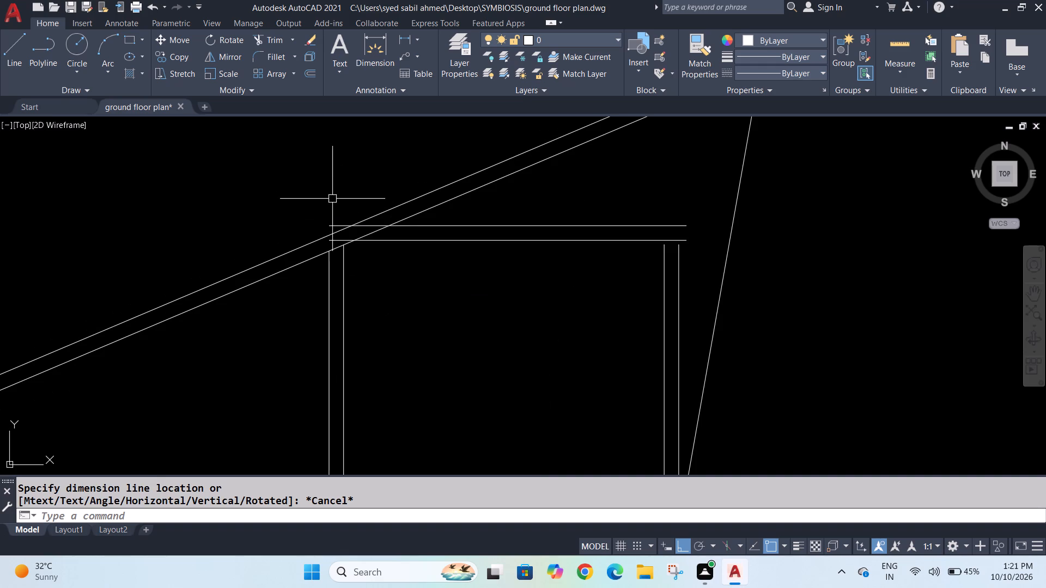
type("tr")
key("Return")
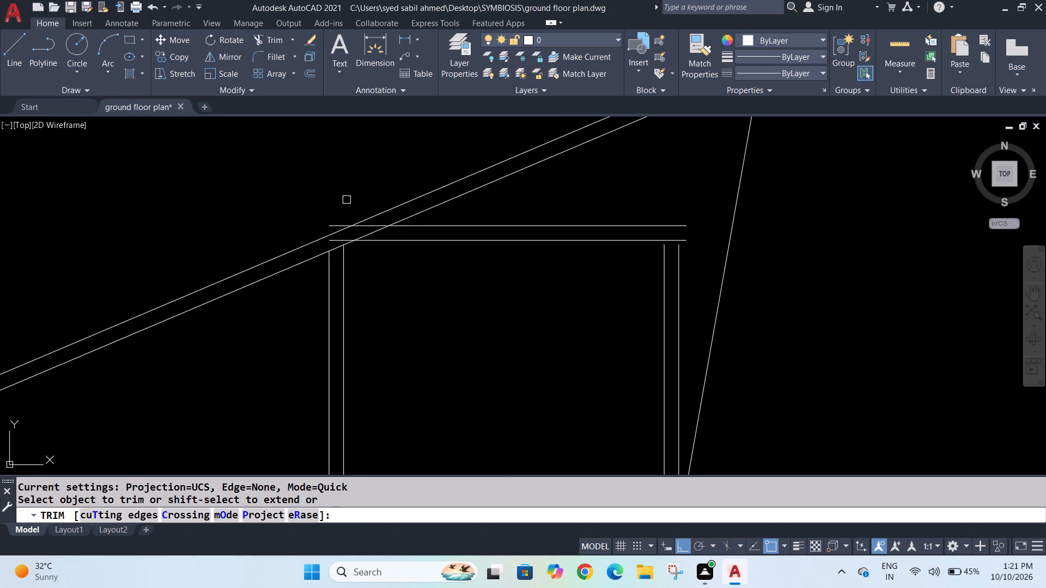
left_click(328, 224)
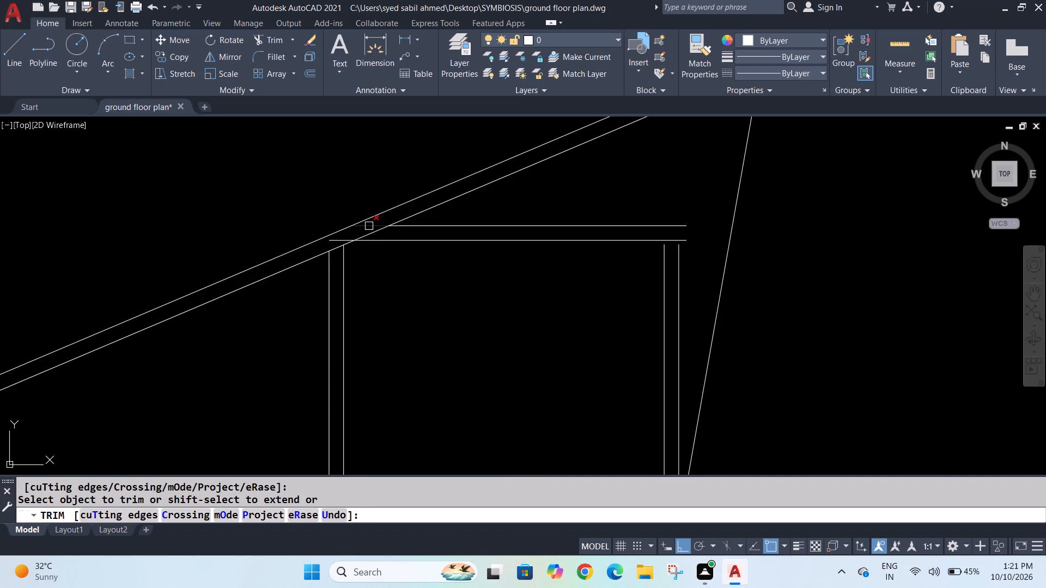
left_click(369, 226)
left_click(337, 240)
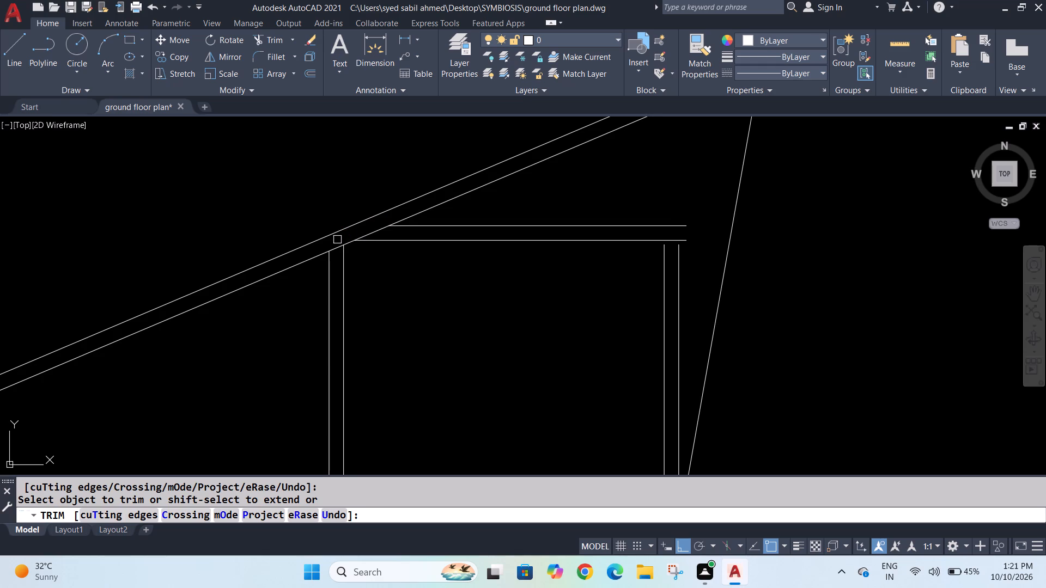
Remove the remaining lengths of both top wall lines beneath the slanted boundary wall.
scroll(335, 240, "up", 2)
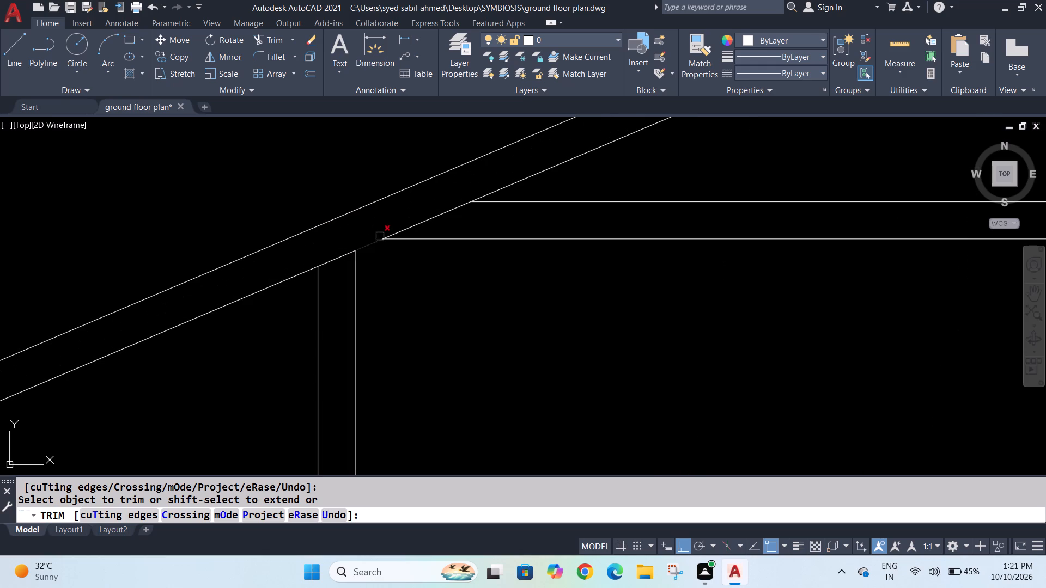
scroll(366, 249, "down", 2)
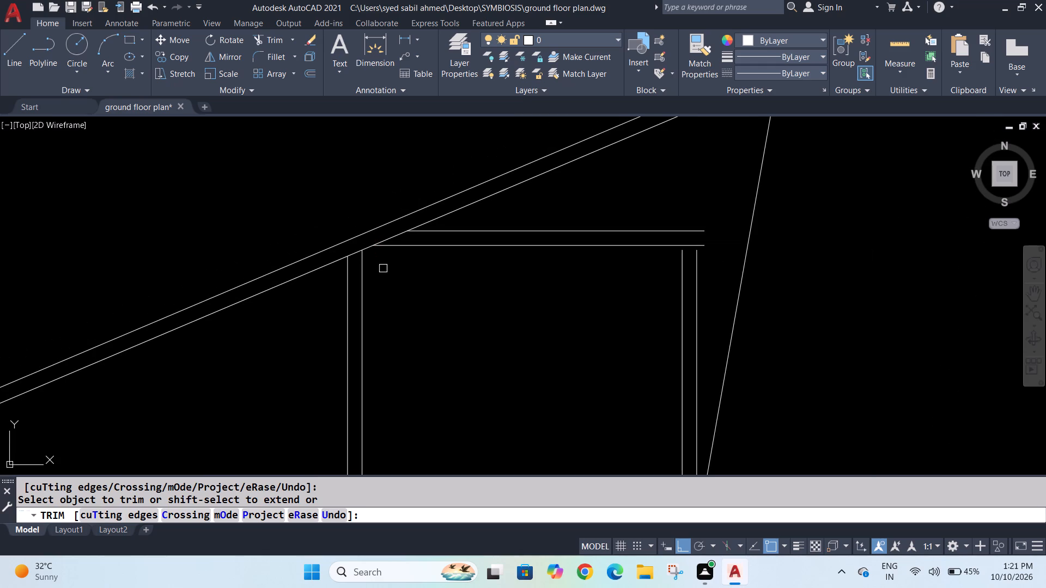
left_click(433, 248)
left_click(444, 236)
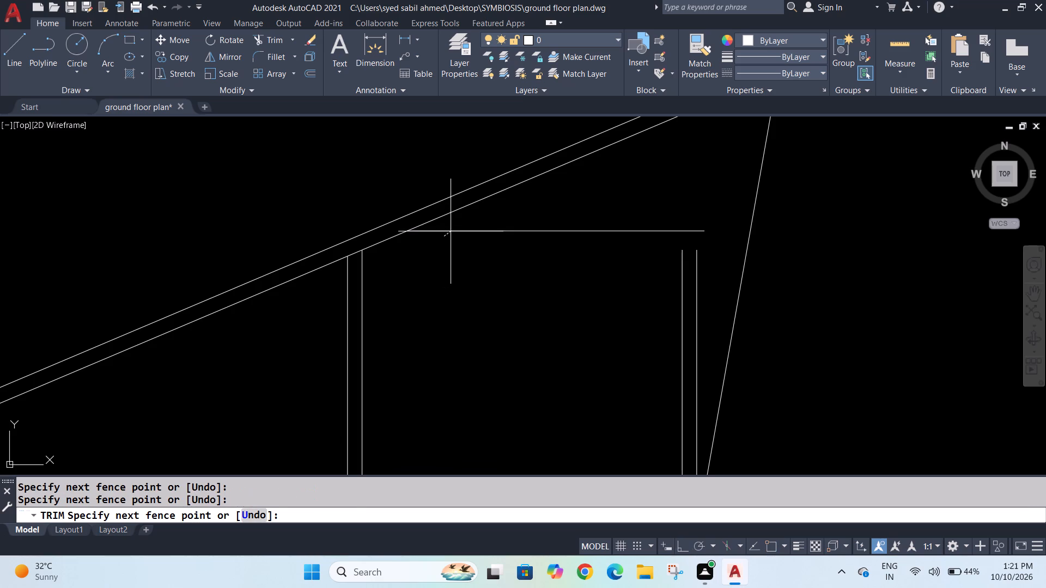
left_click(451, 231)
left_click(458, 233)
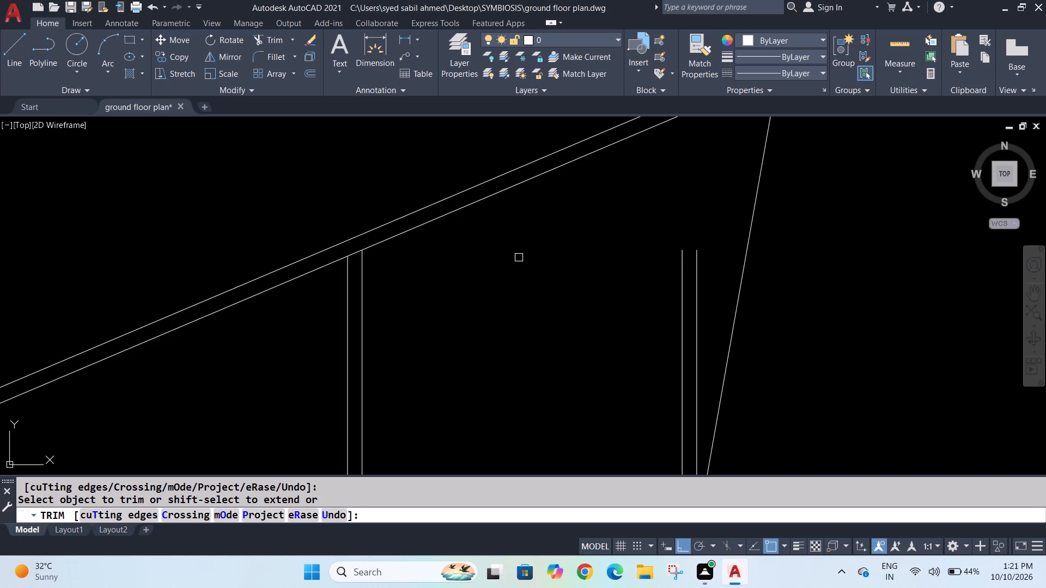
Draw a horizontal line from the top of the upper room's inner left wall line to the top of its outer right wall line.
key("Escape")
key("l")
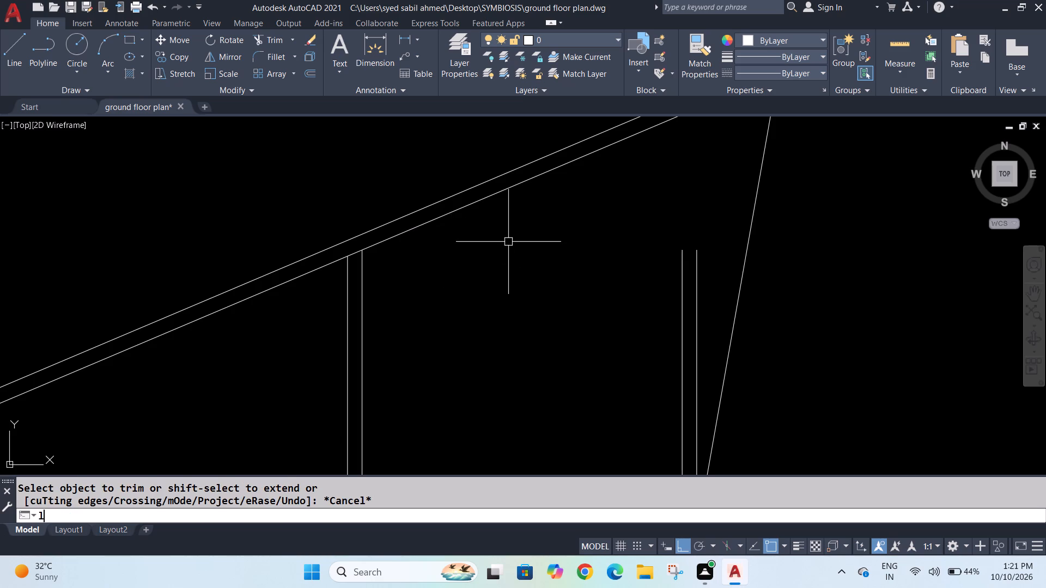
key("Return")
left_click(363, 253)
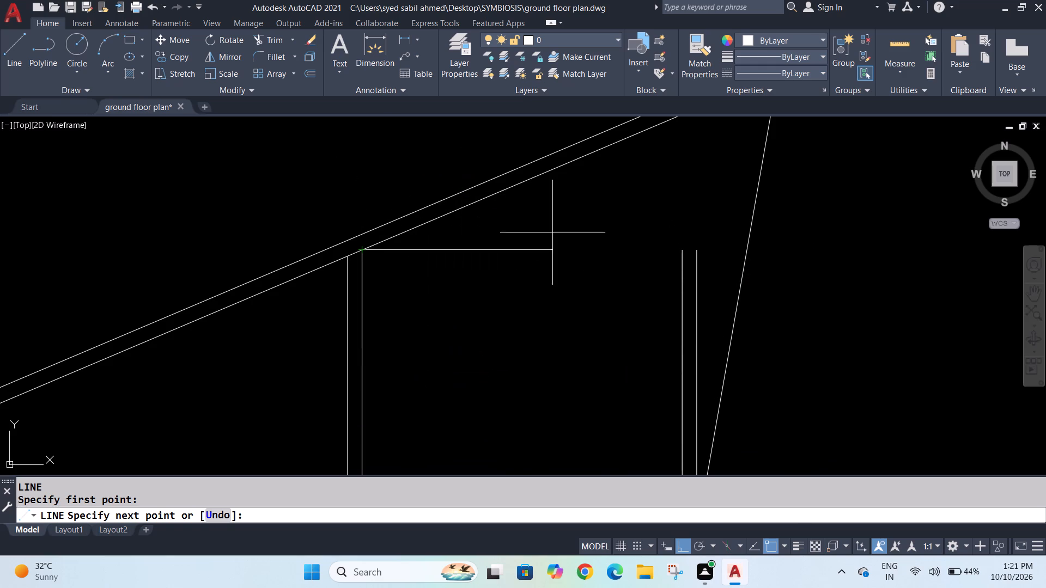
left_click(698, 251)
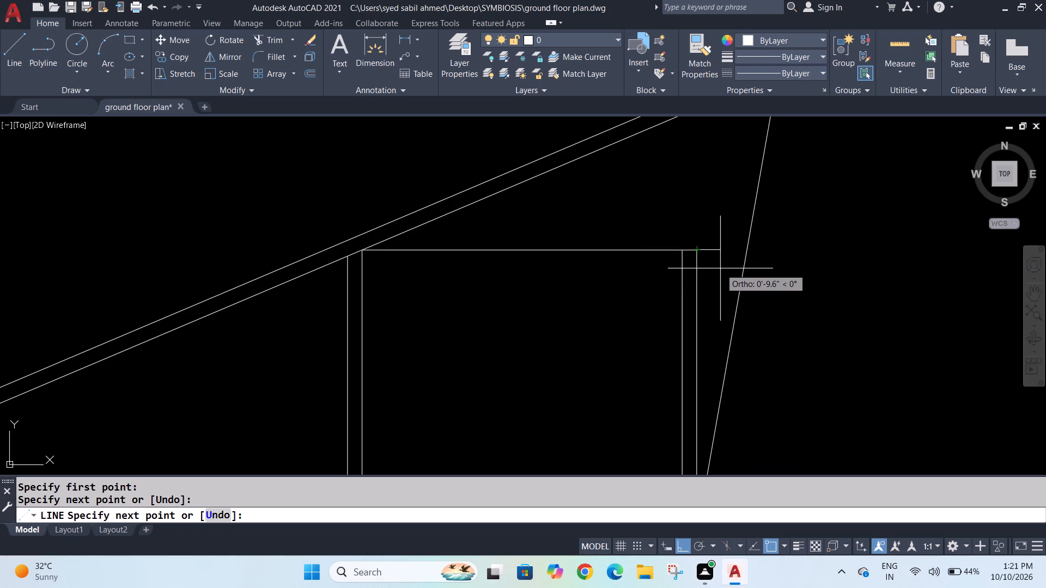
key("Escape")
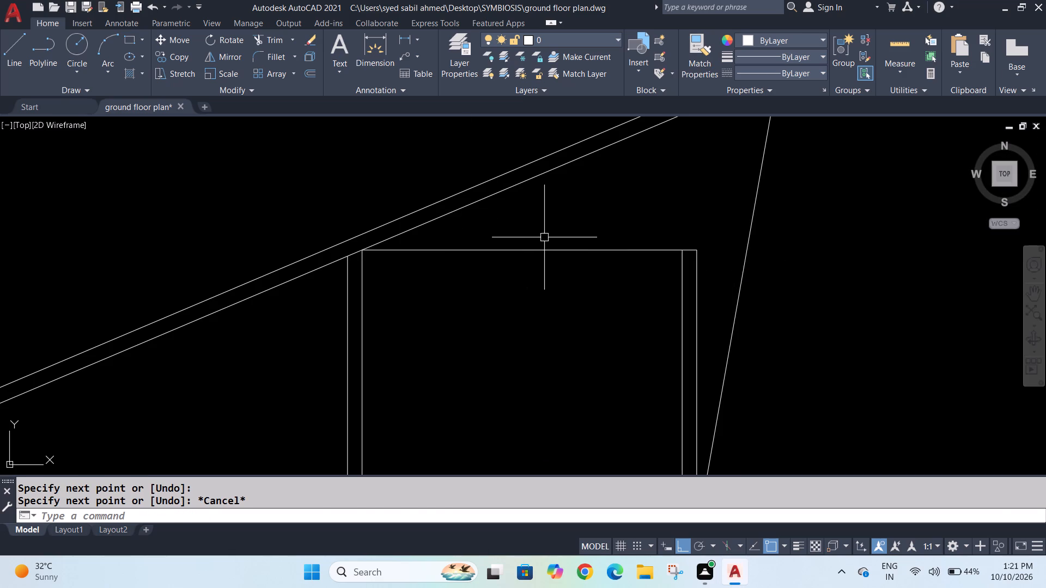
Offset the upper room's new top wall line 6" upward.
key("o")
key("Return")
key("6")
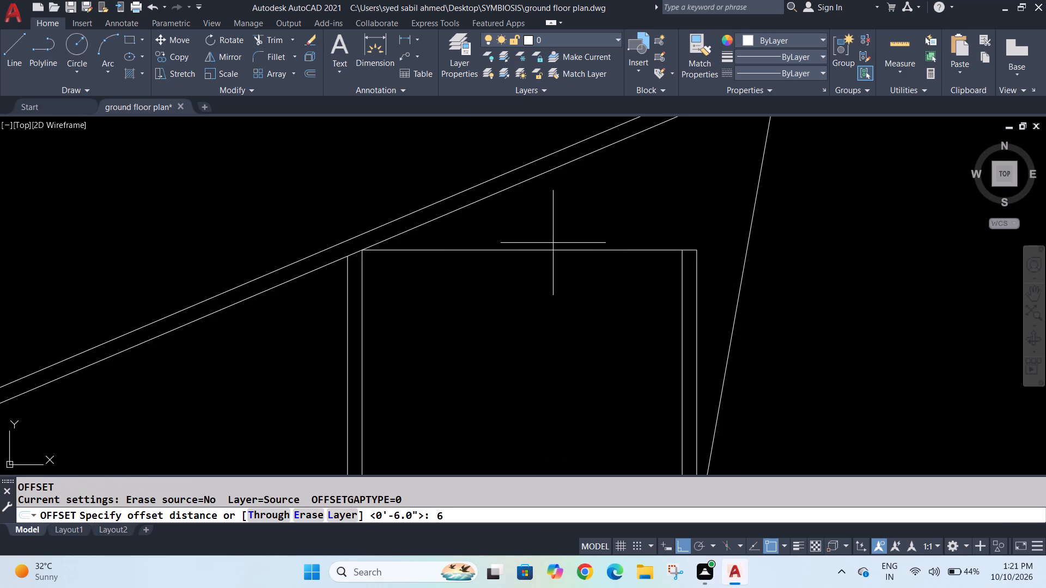
key("shift+quotedbl")
key("Return")
left_click(568, 251)
left_click(568, 229)
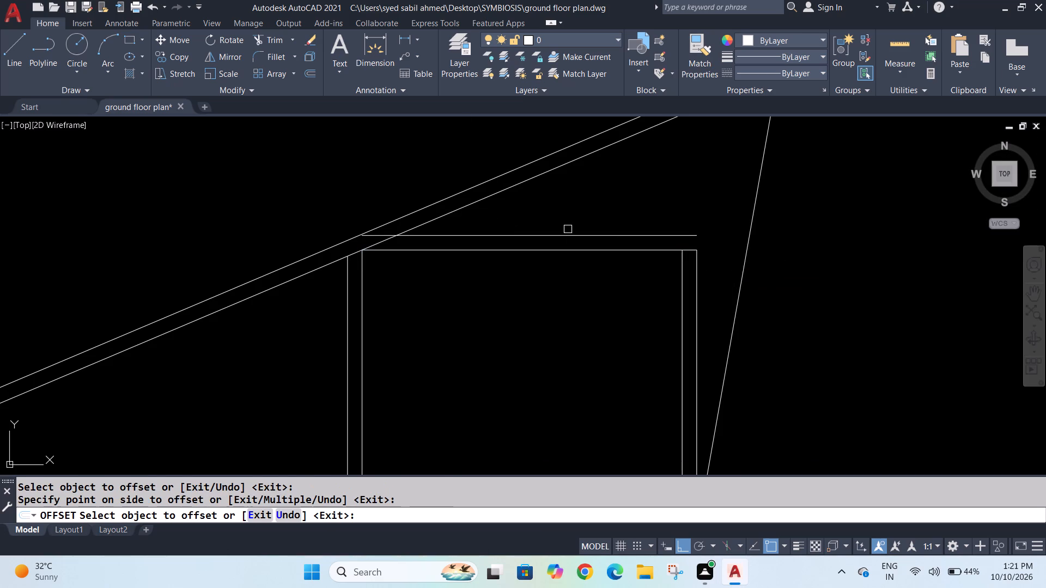
Trim the upper top wall line's left stub and the inner slanted boundary line across the upper room's top-left wall junction.
scroll(445, 231, "up", 1)
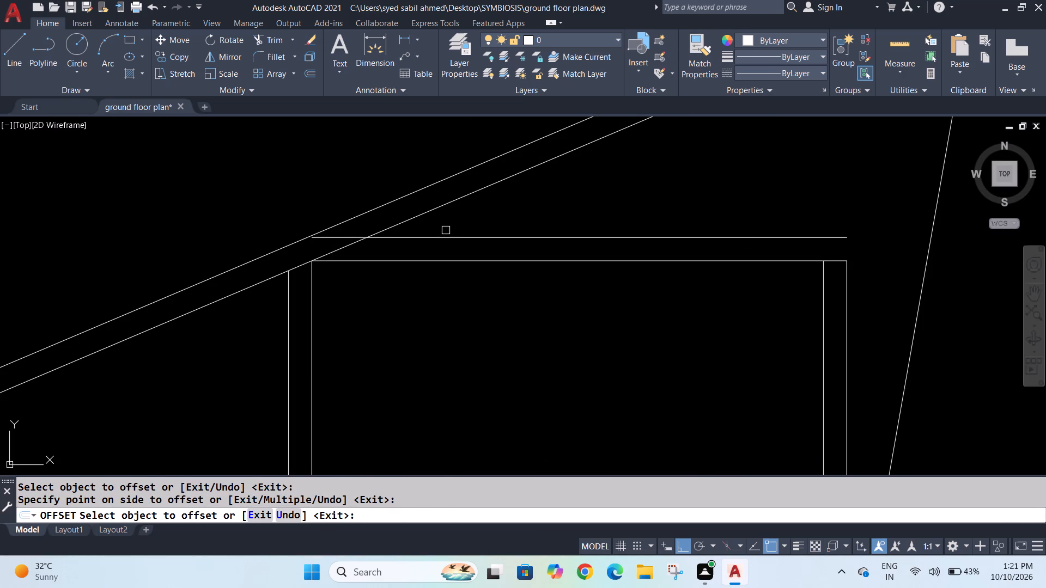
type("tr")
key("Return")
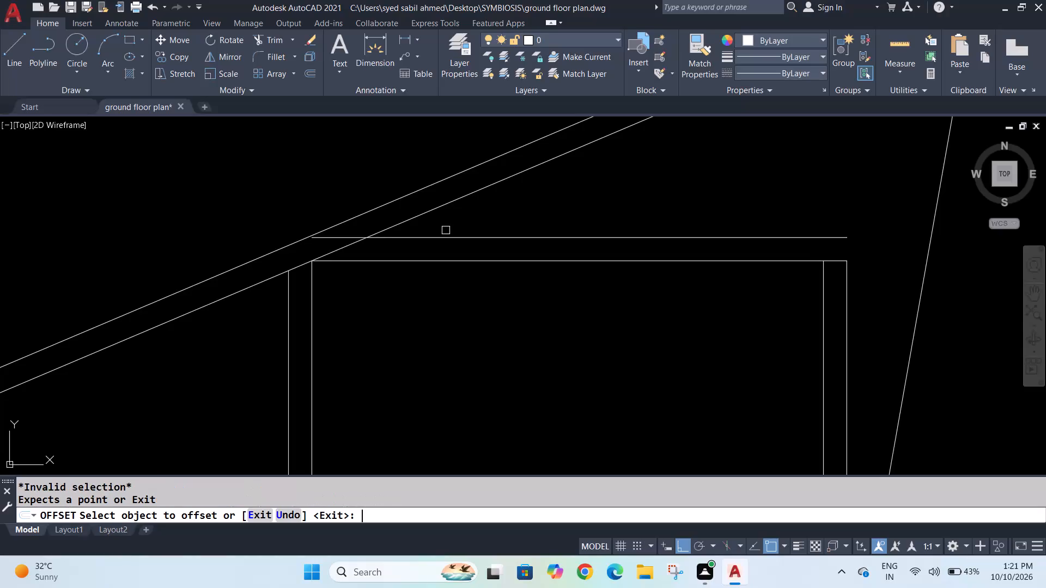
key("Escape")
key("Escape")
key("Escape")
type("tr")
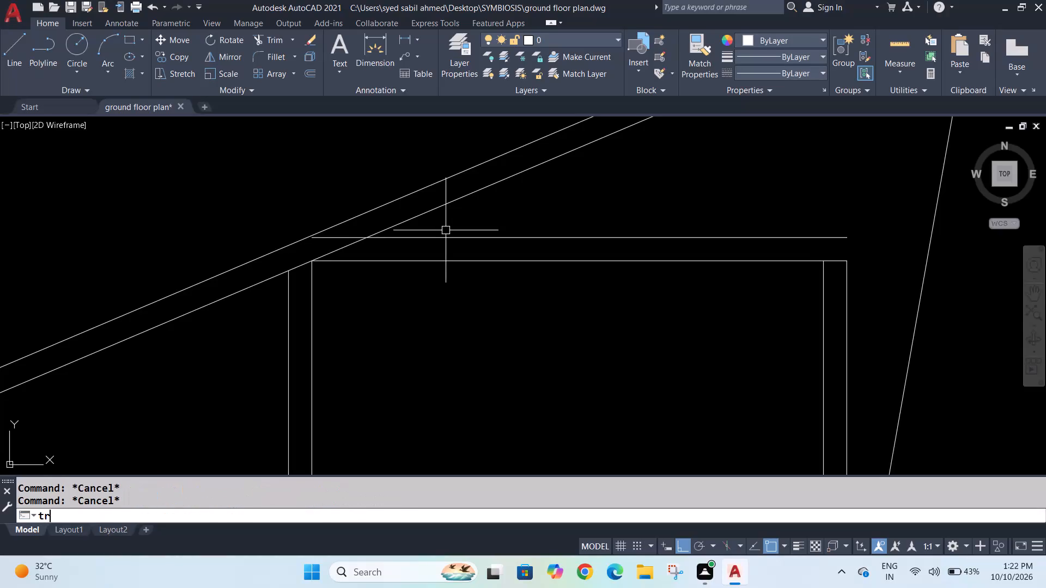
key("Return")
left_click(331, 242)
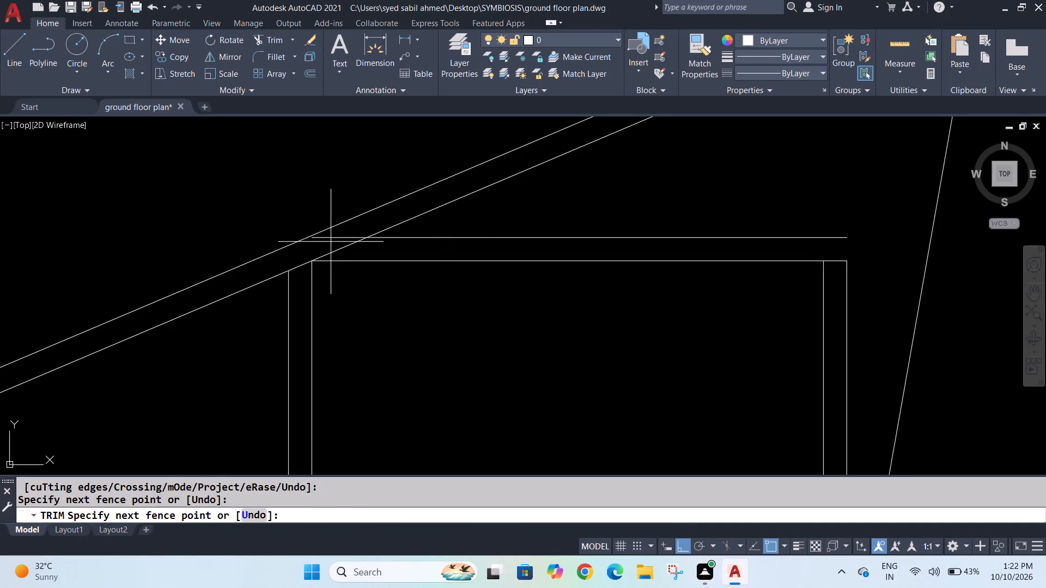
left_click(334, 236)
left_click(335, 247)
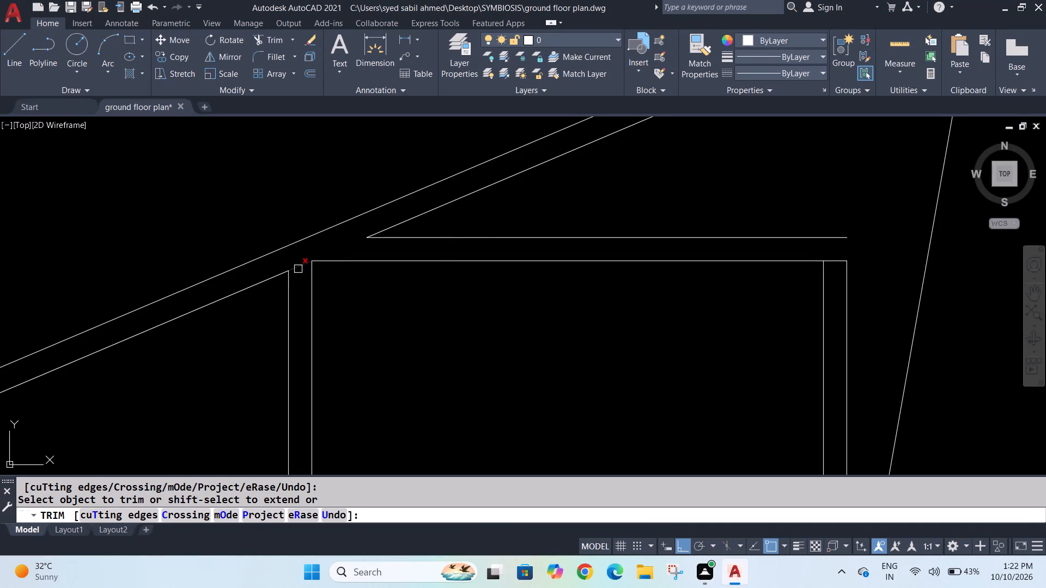
left_click(298, 268)
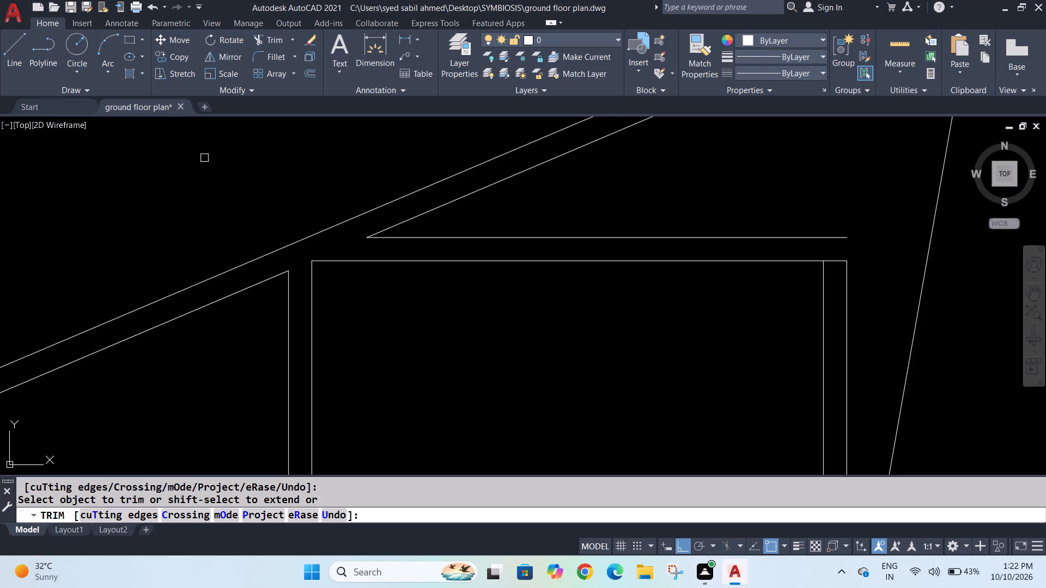
key("Escape")
key("Escape")
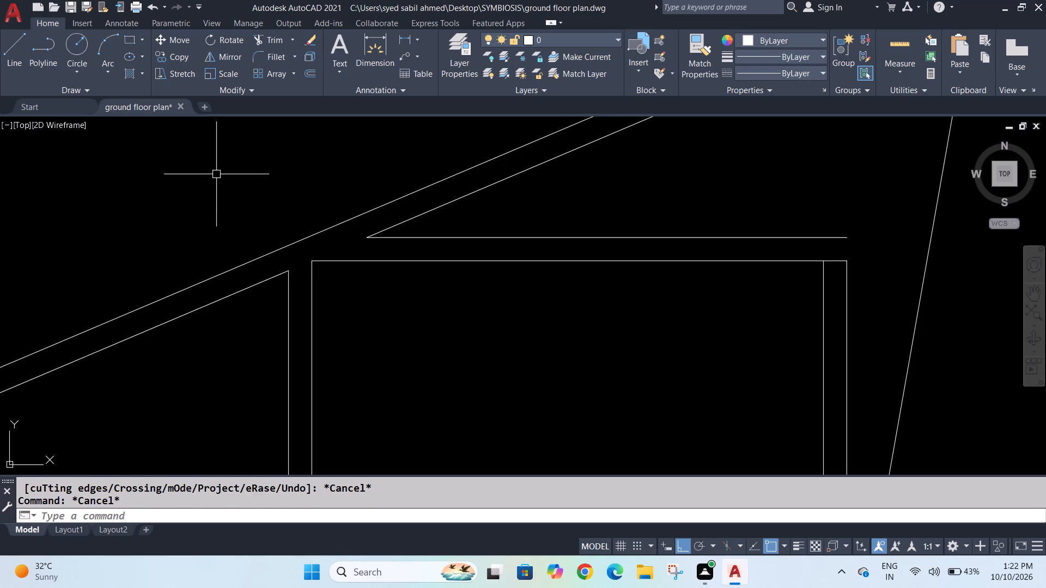
Extend the left end of the upper top wall line to the outer slanted boundary line.
type("ex")
key("Return")
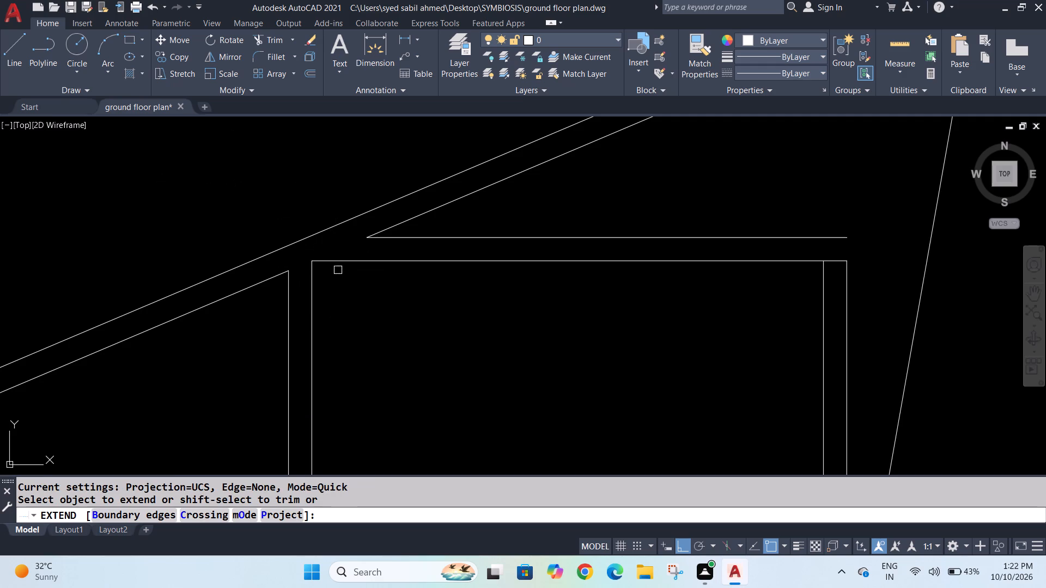
left_click(385, 238)
key("Escape")
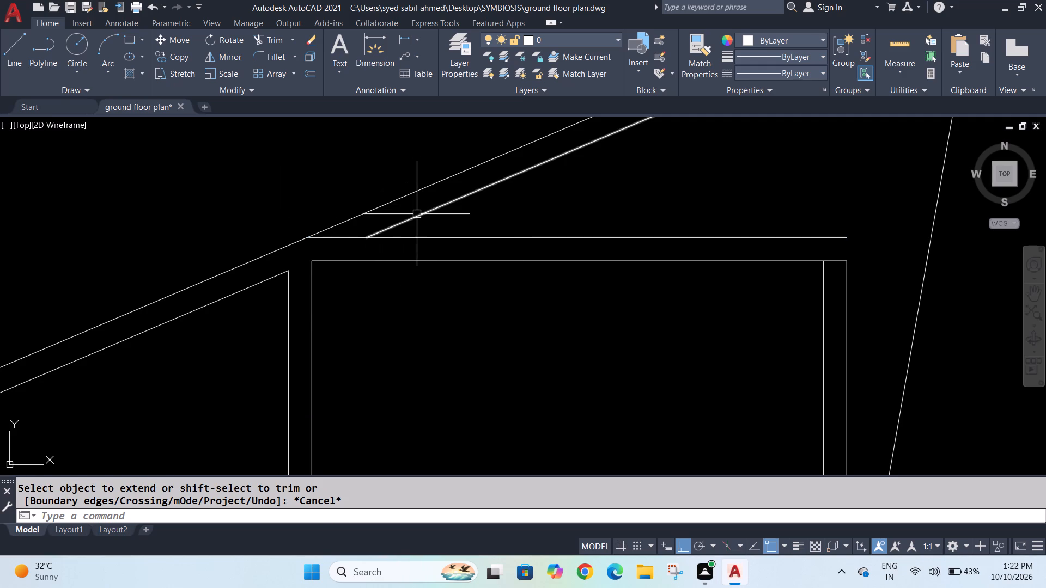
key("Escape")
key("Escape")
Remove the remaining inner slanted boundary line above the upper room's top wall.
type("tr")
key("Return")
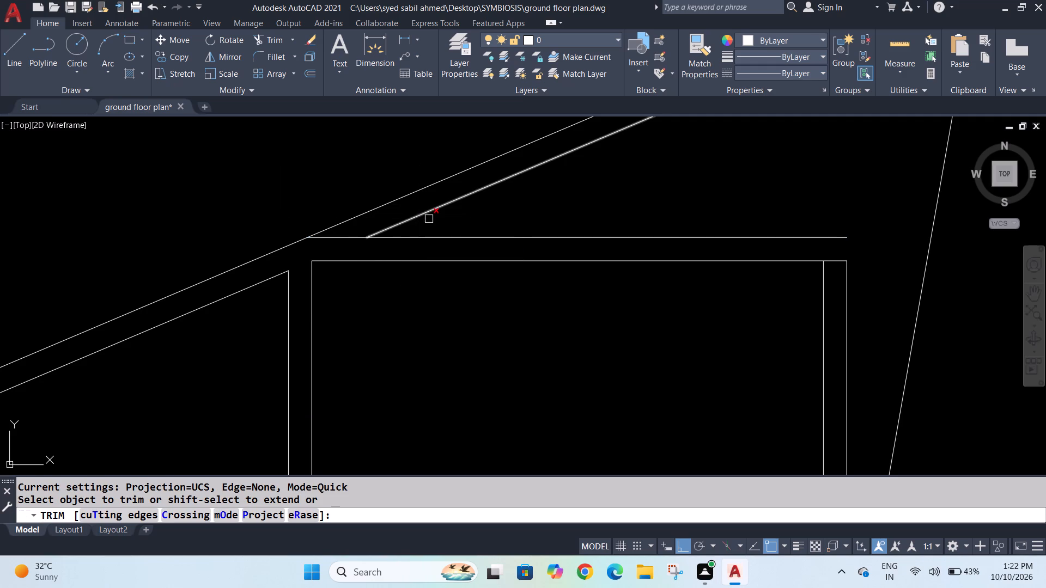
left_click(428, 213)
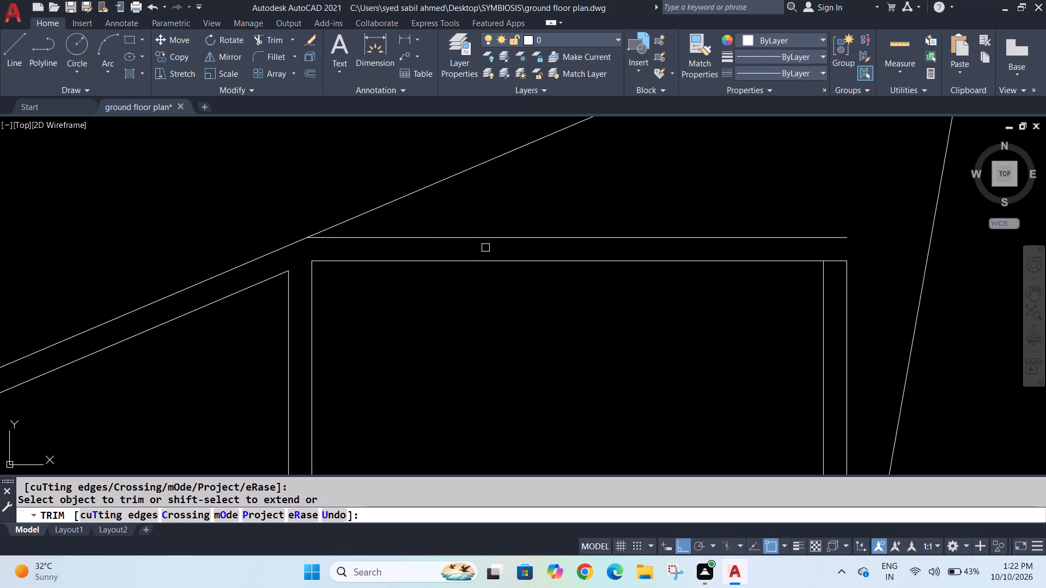
Extend the right ends of both top wall lines to the steep right boundary line.
middle_click_drag(723, 197, 720, 203)
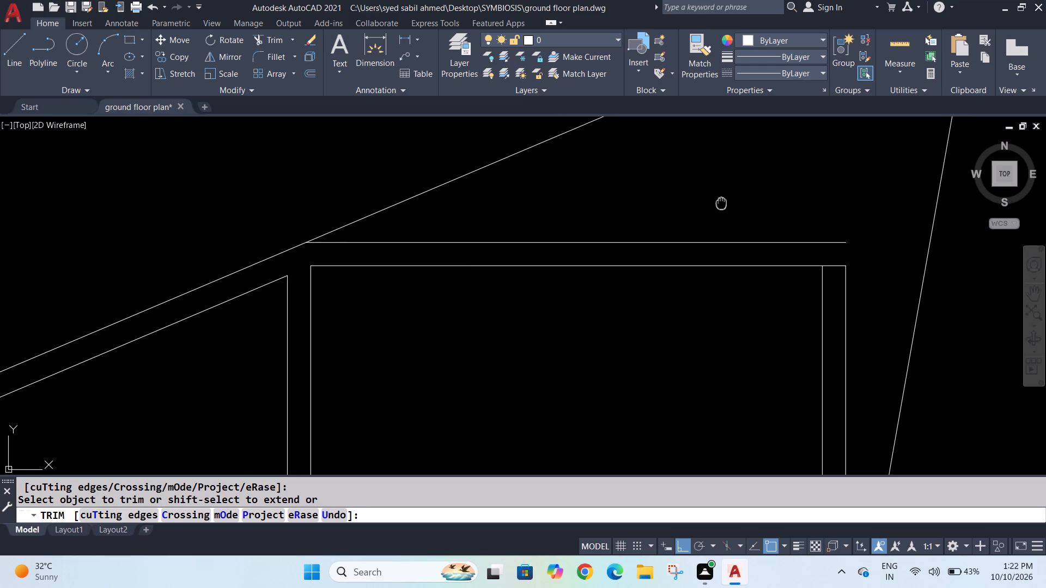
middle_click_drag(720, 203, 375, 295)
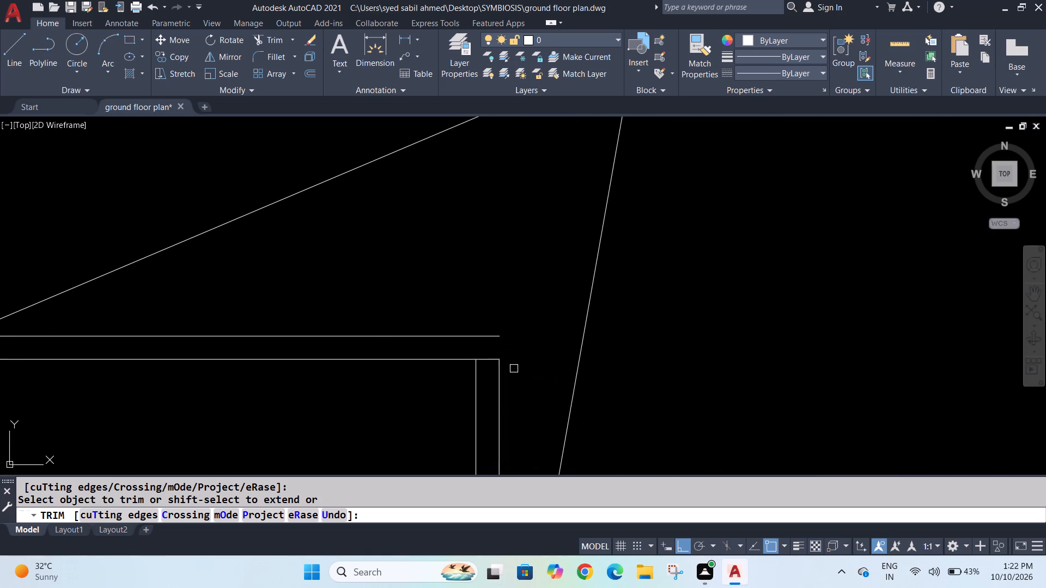
middle_click_drag(518, 362, 482, 316)
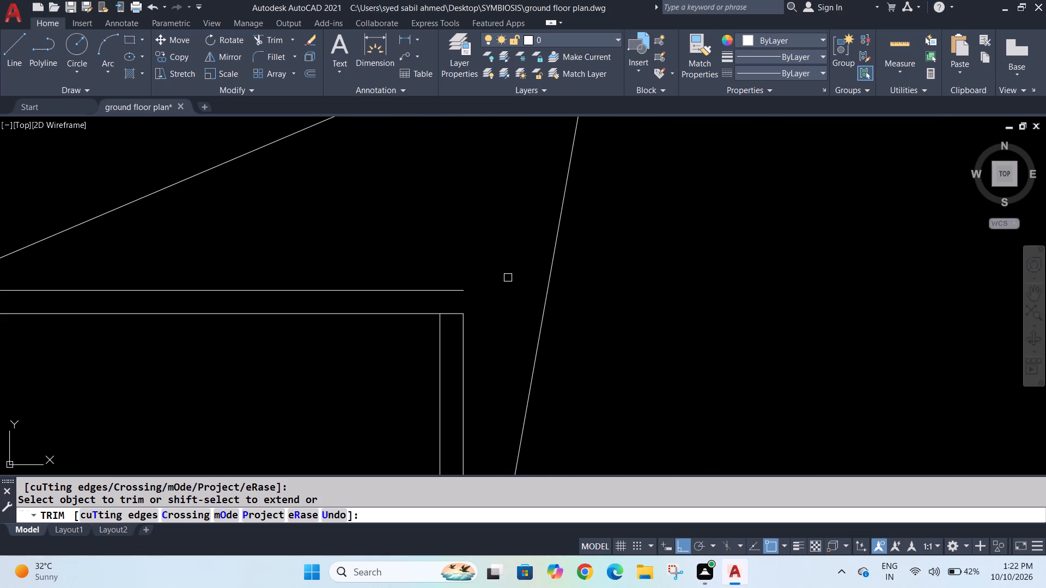
key("Escape")
key("Escape")
type("ex")
key("Return")
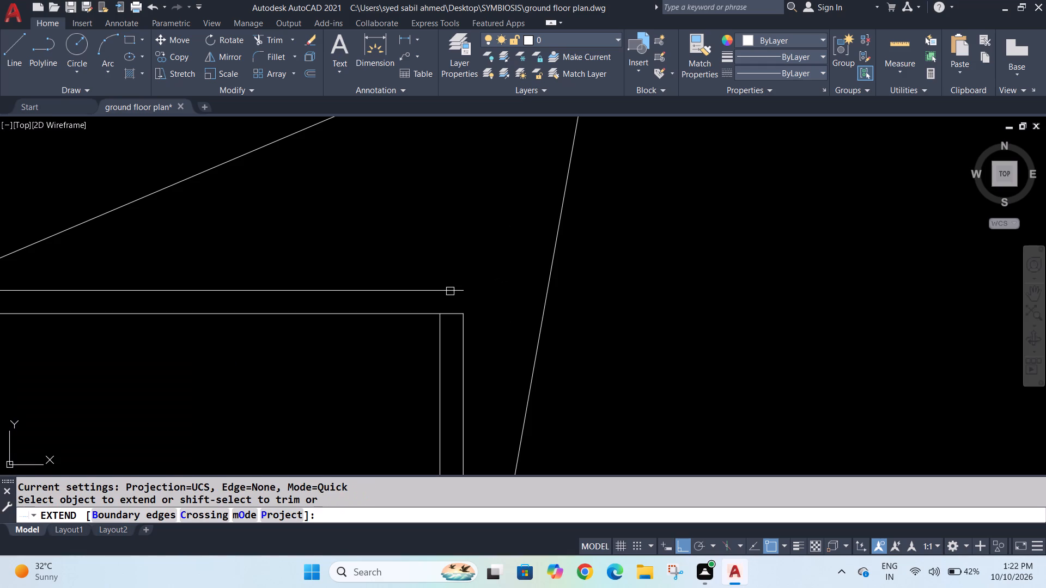
left_click(450, 291)
left_click(453, 317)
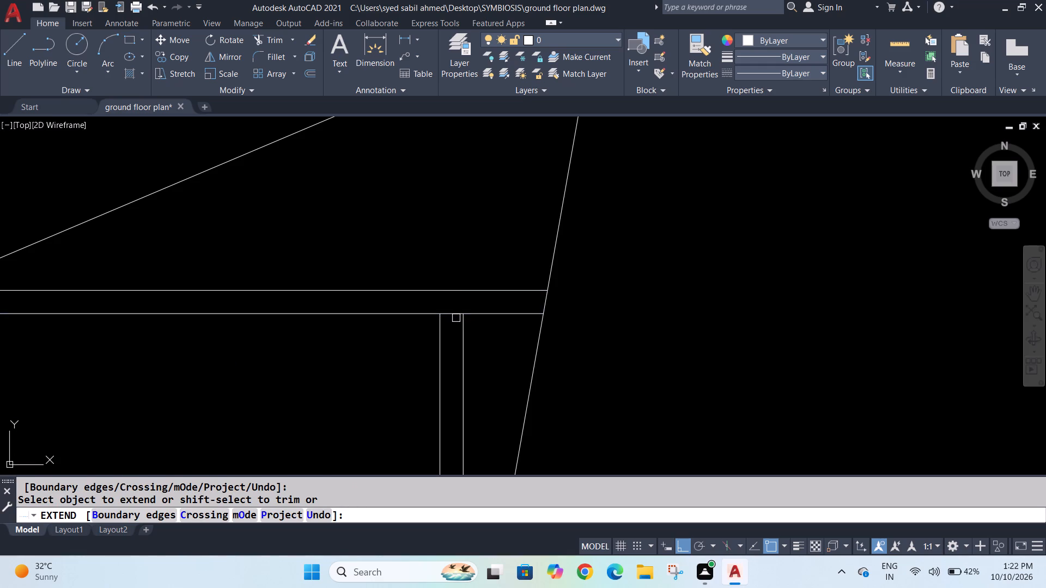
key("Escape")
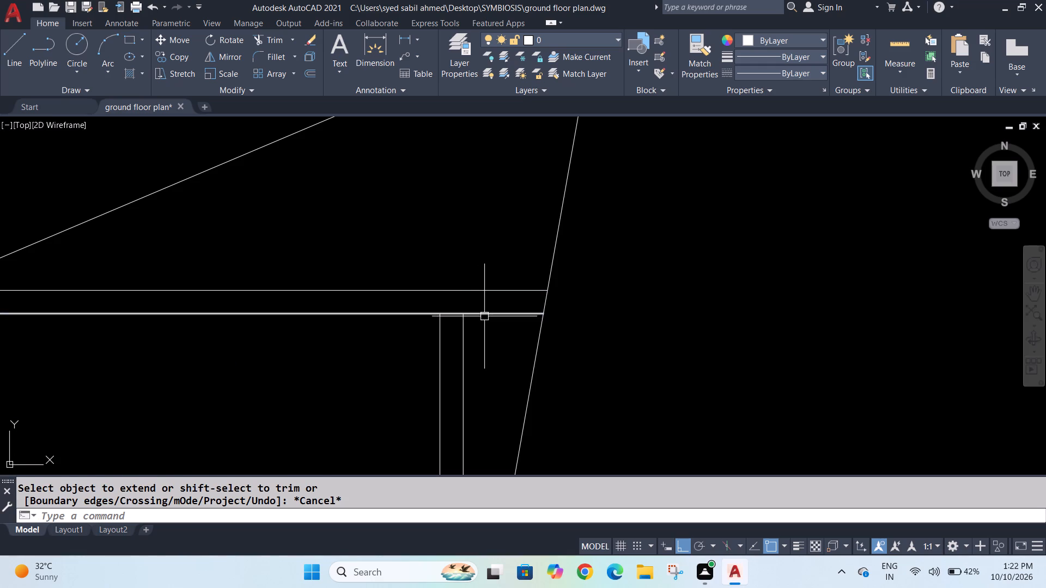
Offset the steep right boundary line 6" inward to form the wall thickness.
middle_click_drag(523, 216, 489, 352)
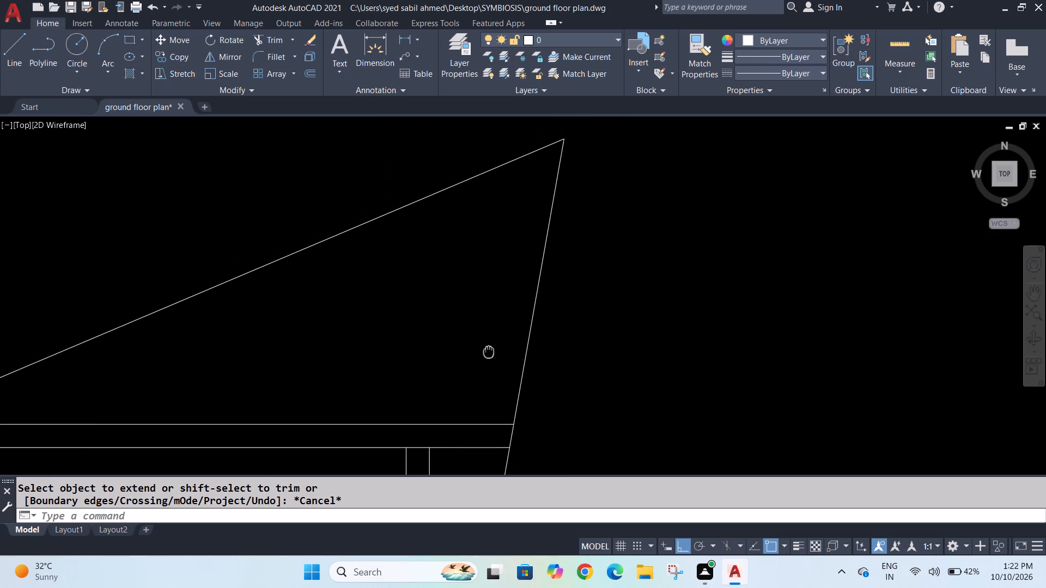
middle_click_drag(489, 352, 489, 342)
key("Escape")
key("Escape")
key("o")
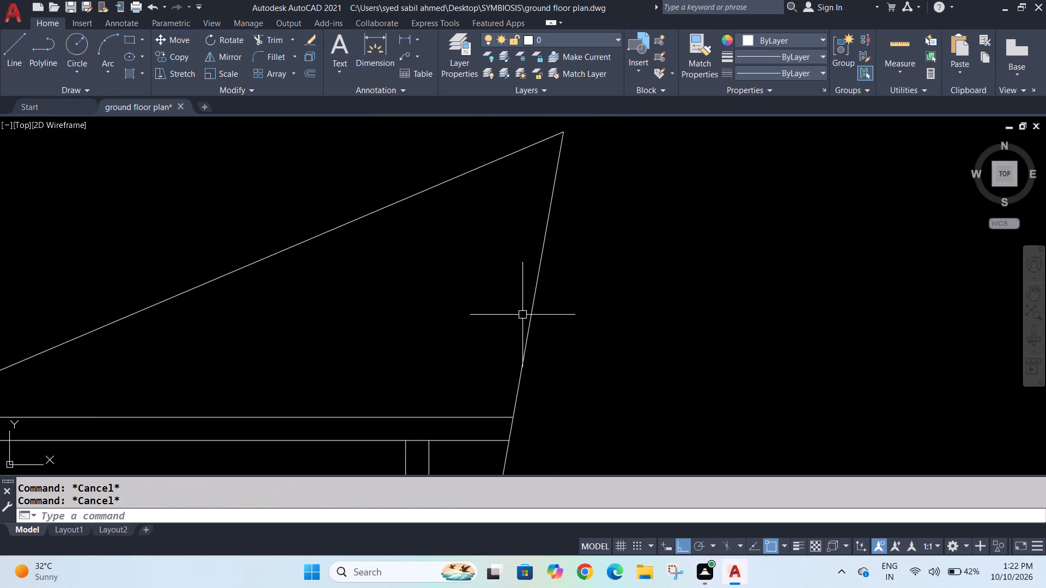
key("Return")
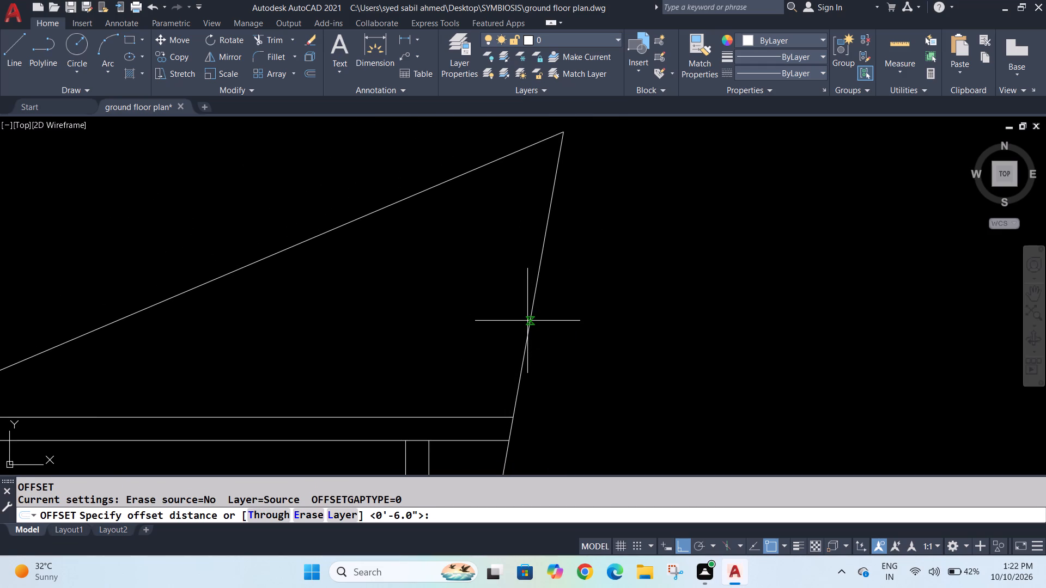
key("6")
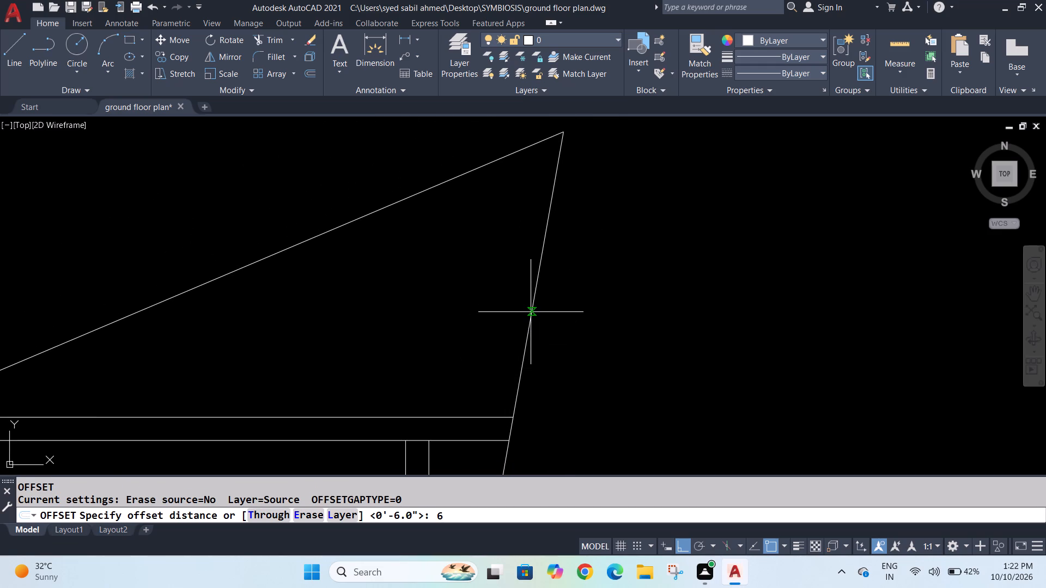
key("shift+quotedbl")
key("Return")
left_click(531, 308)
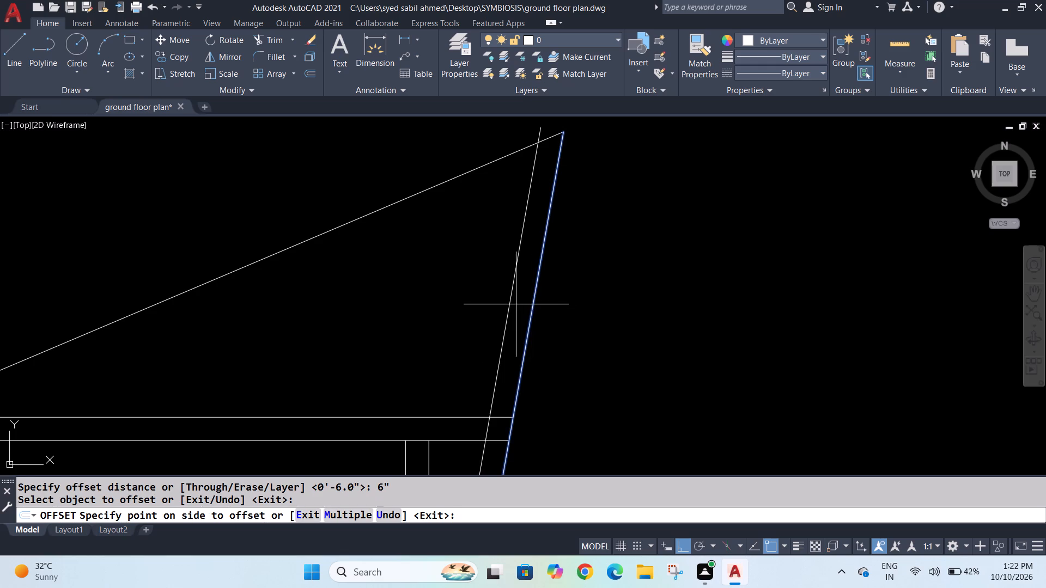
left_click(510, 304)
scroll(502, 329, "down", 1)
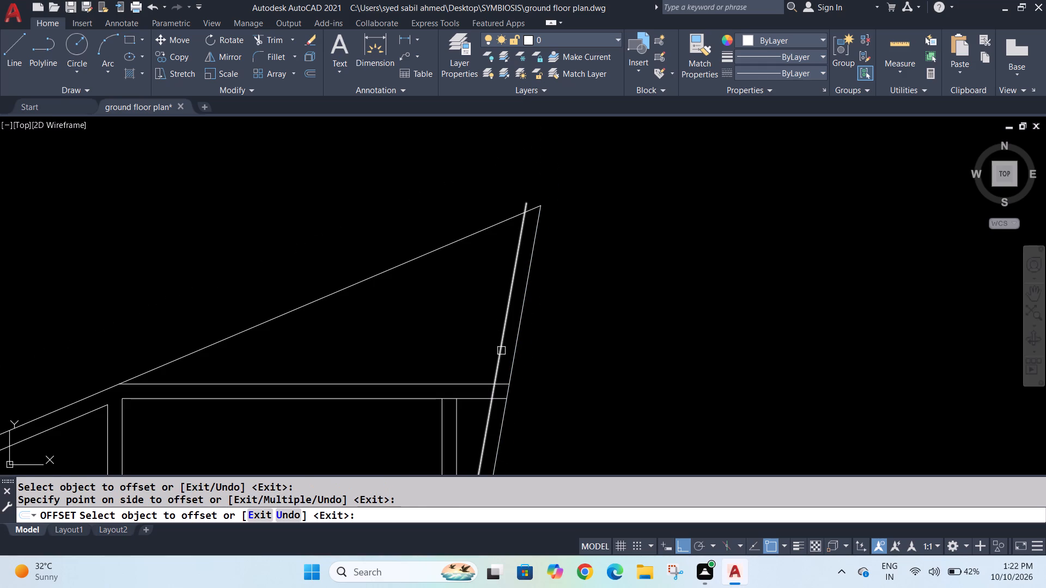
key("Escape")
key("Escape")
Trim the inner right boundary line through and below the top wall, plus its stub projecting past the slanted boundary.
type("tr")
key("Return")
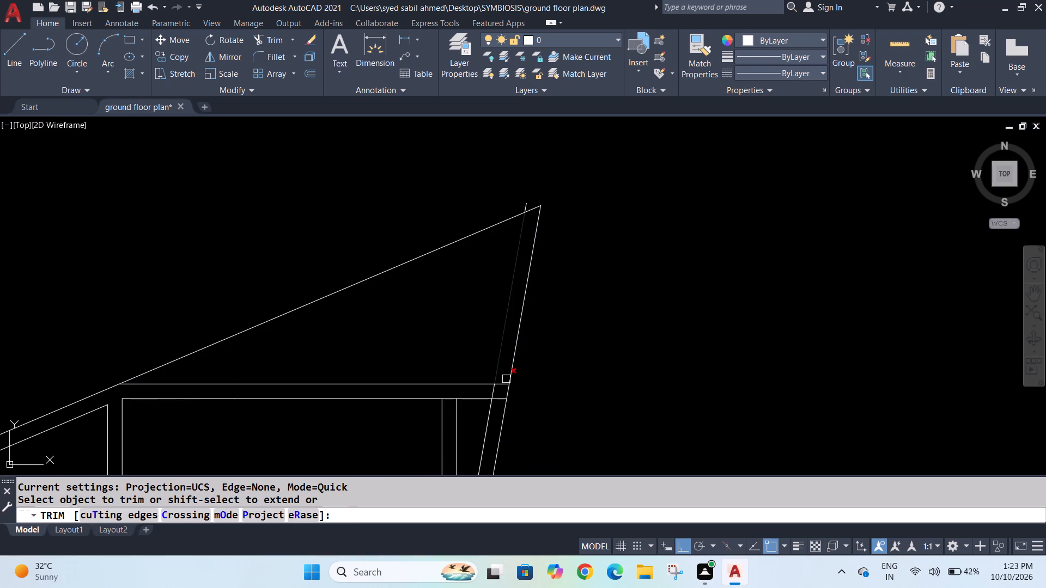
left_click(491, 392)
left_click(490, 418)
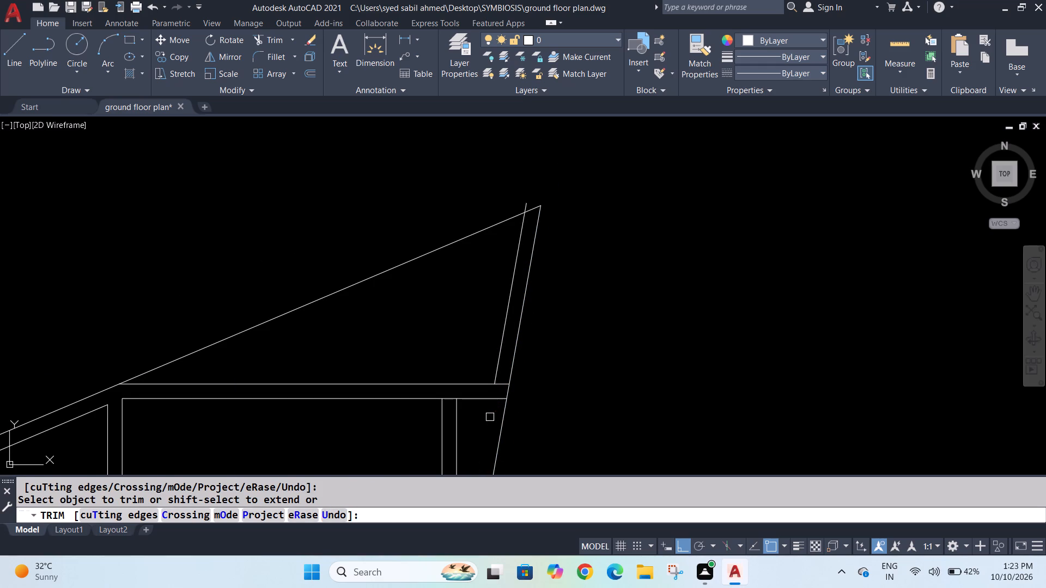
left_click(524, 203)
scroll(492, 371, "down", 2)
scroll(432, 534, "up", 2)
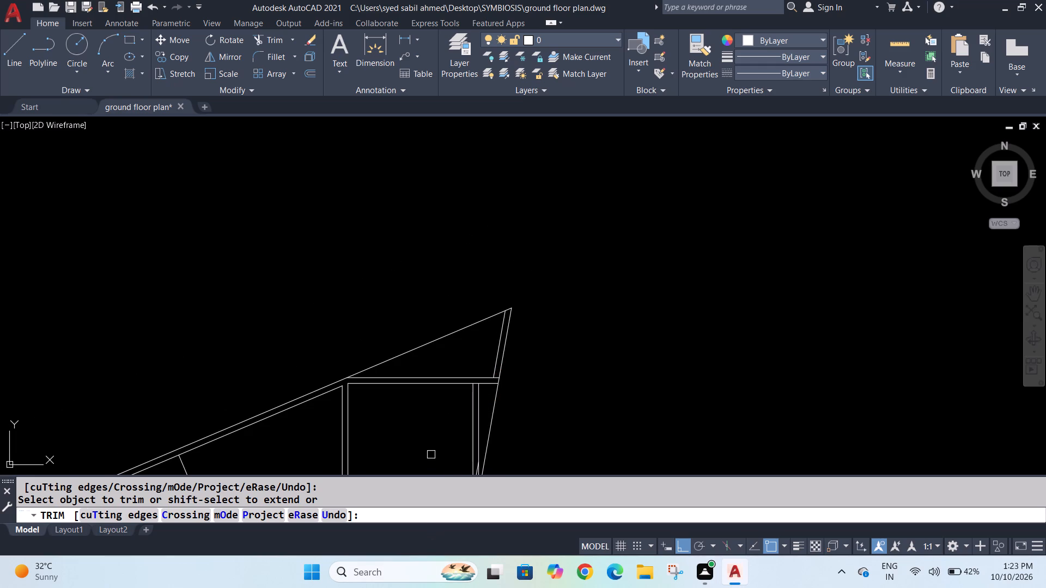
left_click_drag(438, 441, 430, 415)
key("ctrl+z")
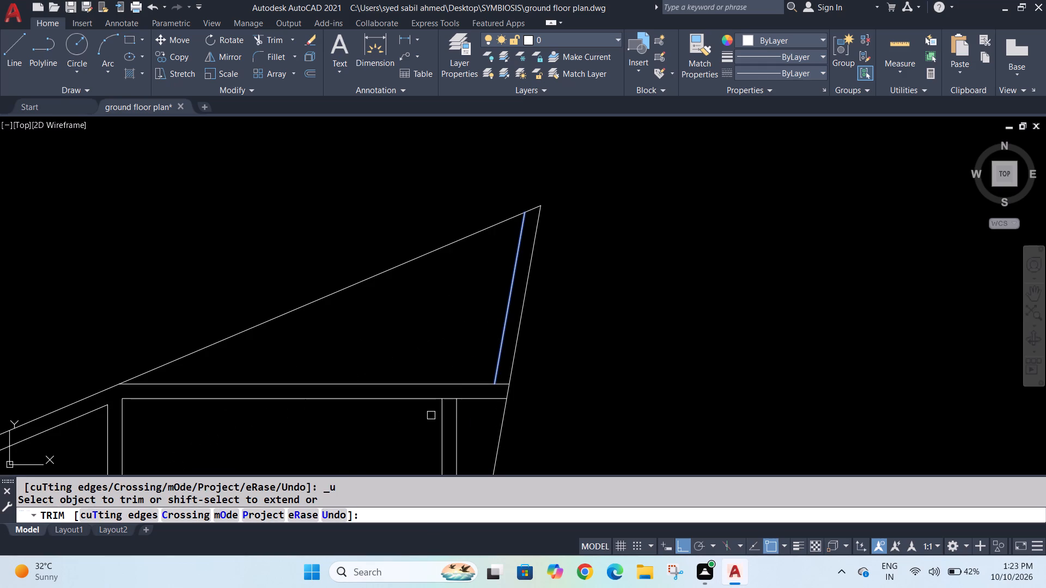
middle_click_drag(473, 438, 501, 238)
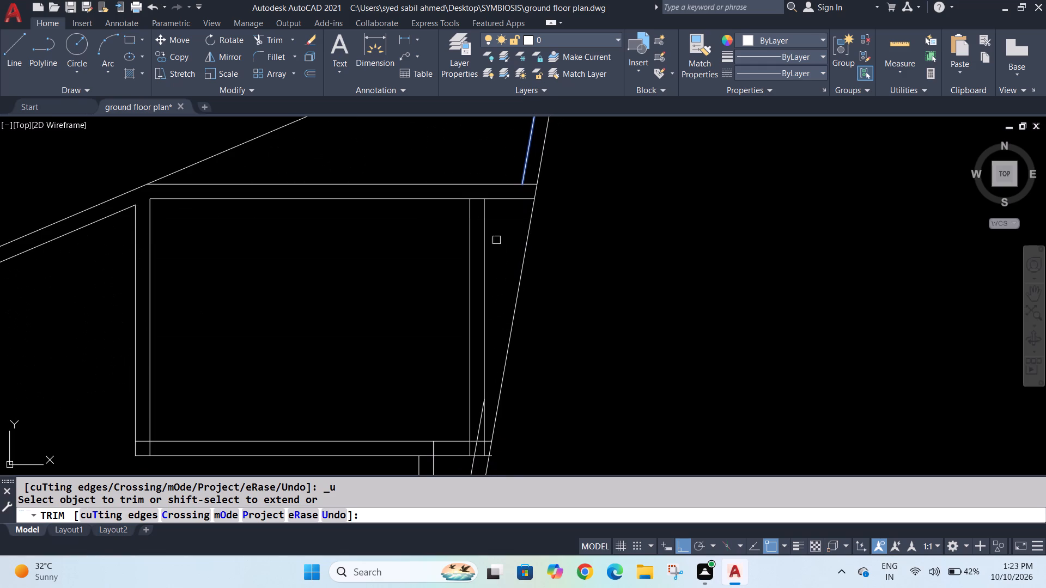
Trim away the remaining inner right boundary line segments below the upper room's top wall, down to the plot's bottom.
left_click(477, 424)
scroll(570, 402, "down", 1)
scroll(521, 454, "down", 3)
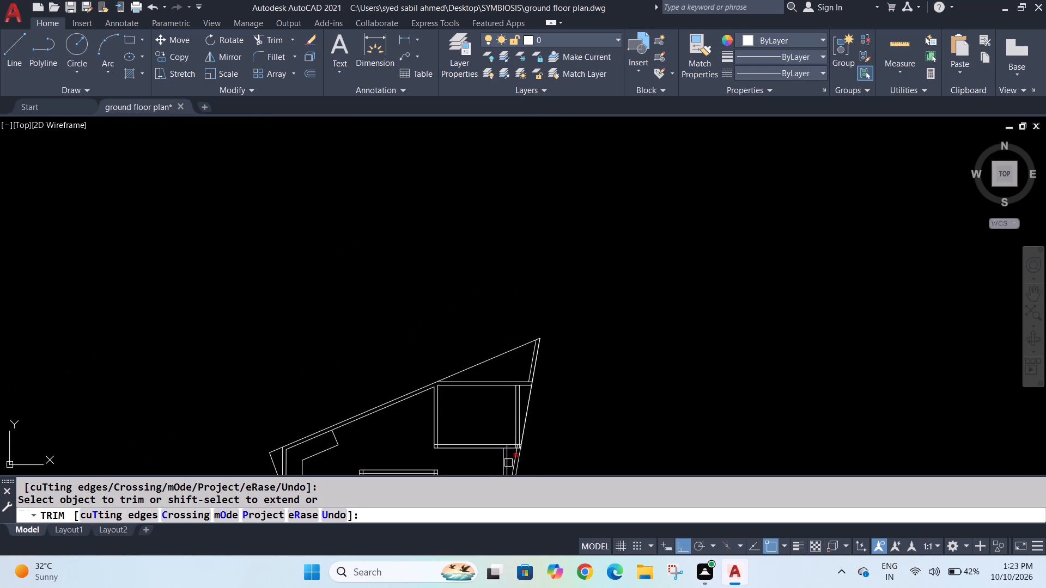
scroll(506, 464, "up", 4)
scroll(531, 424, "up", 5)
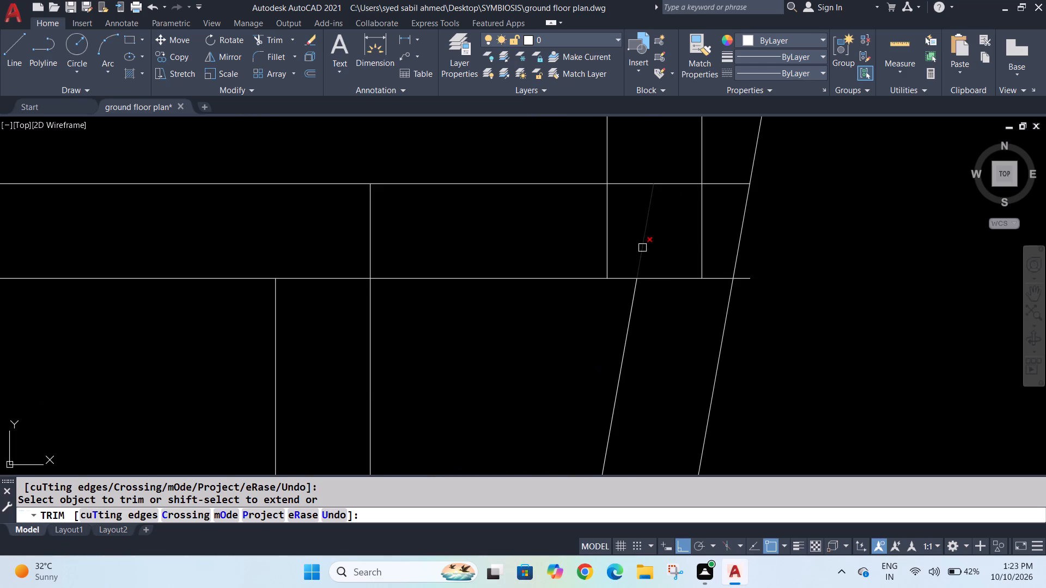
left_click(642, 248)
left_click(621, 348)
scroll(621, 362, "down", 5)
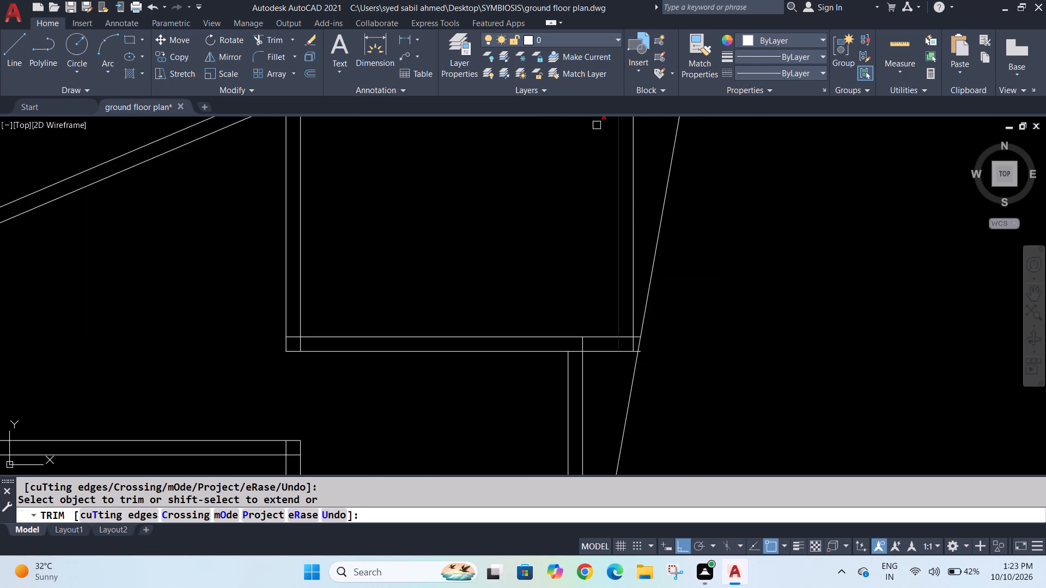
scroll(593, 177, "down", 3)
scroll(588, 328, "up", 2)
scroll(585, 251, "up", 3)
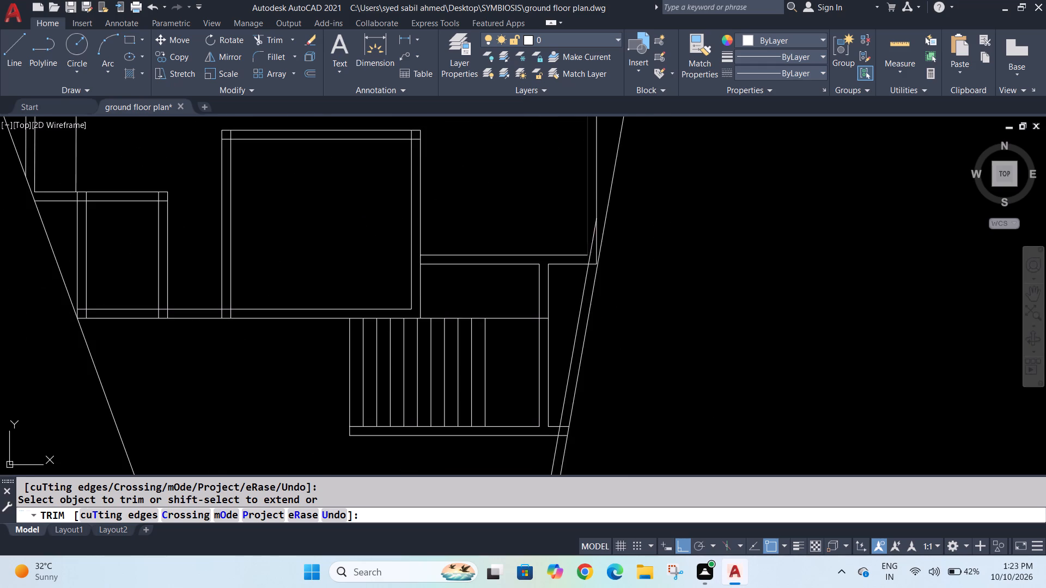
scroll(587, 258, "up", 1)
left_click(597, 247)
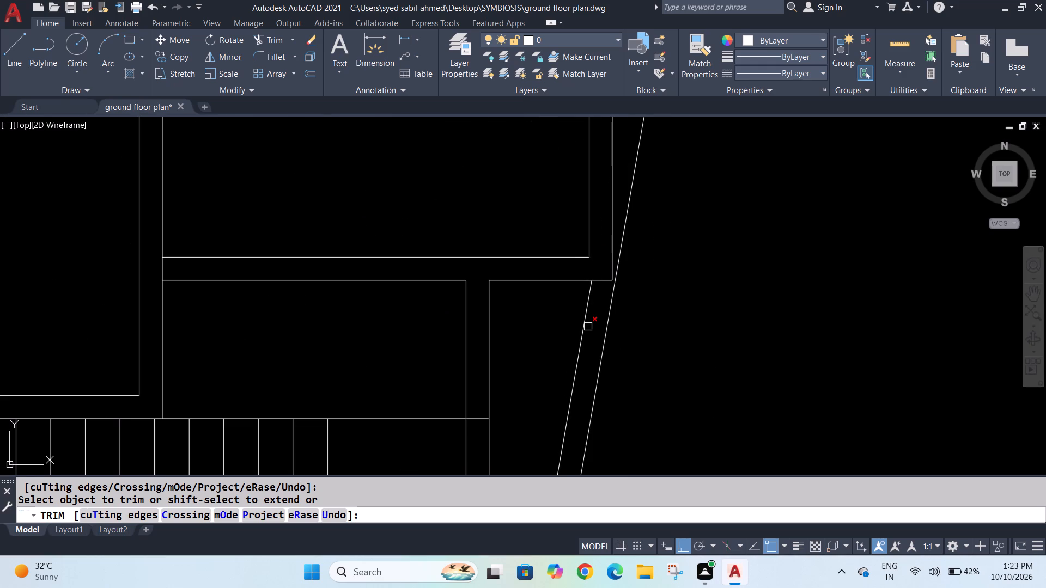
left_click(585, 327)
scroll(582, 334, "down", 6)
scroll(561, 415, "down", 6)
scroll(533, 472, "up", 1)
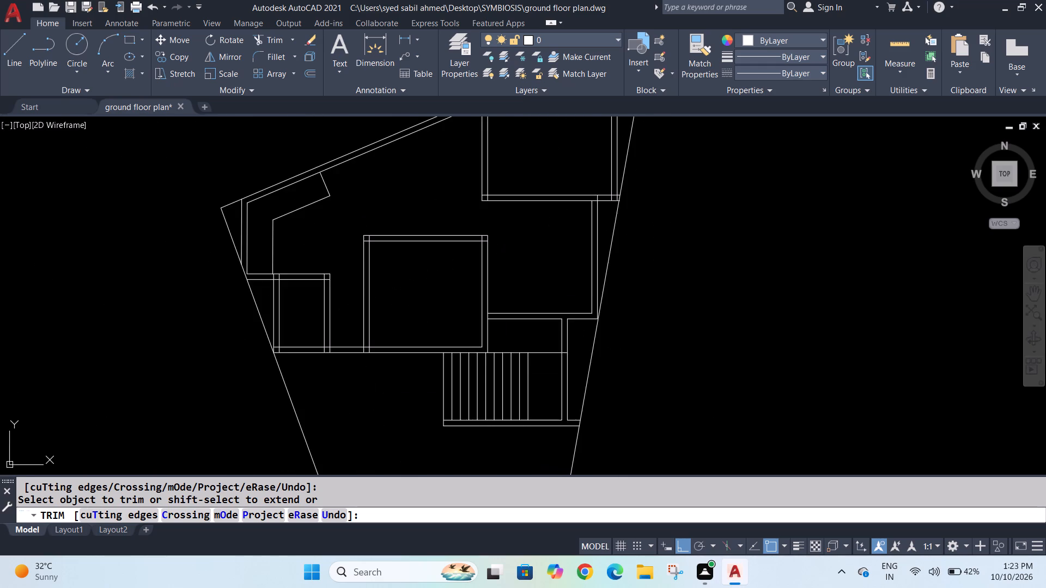
scroll(556, 421, "down", 4)
scroll(571, 438, "up", 5)
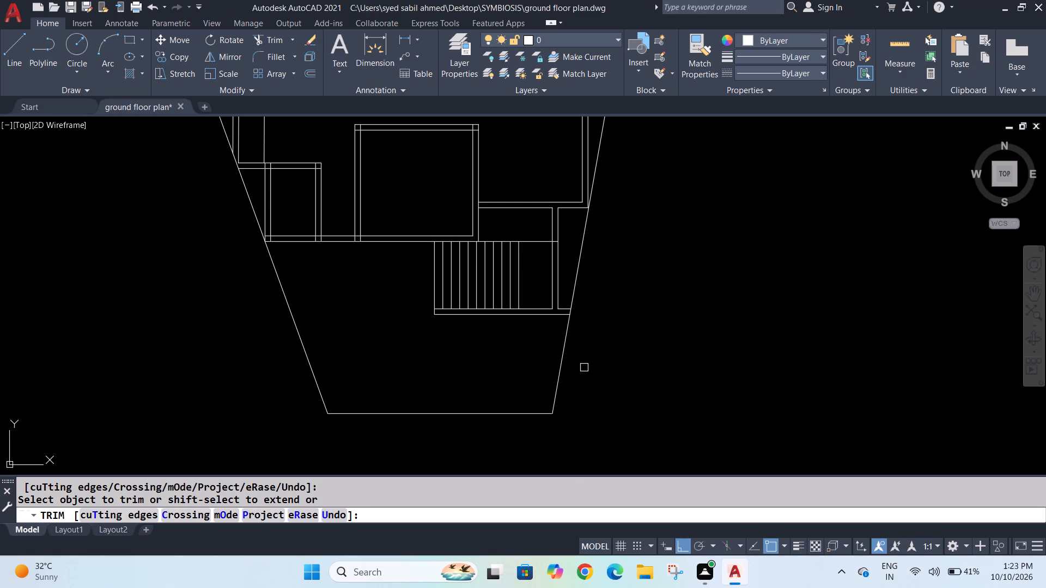
scroll(744, 246, "down", 1)
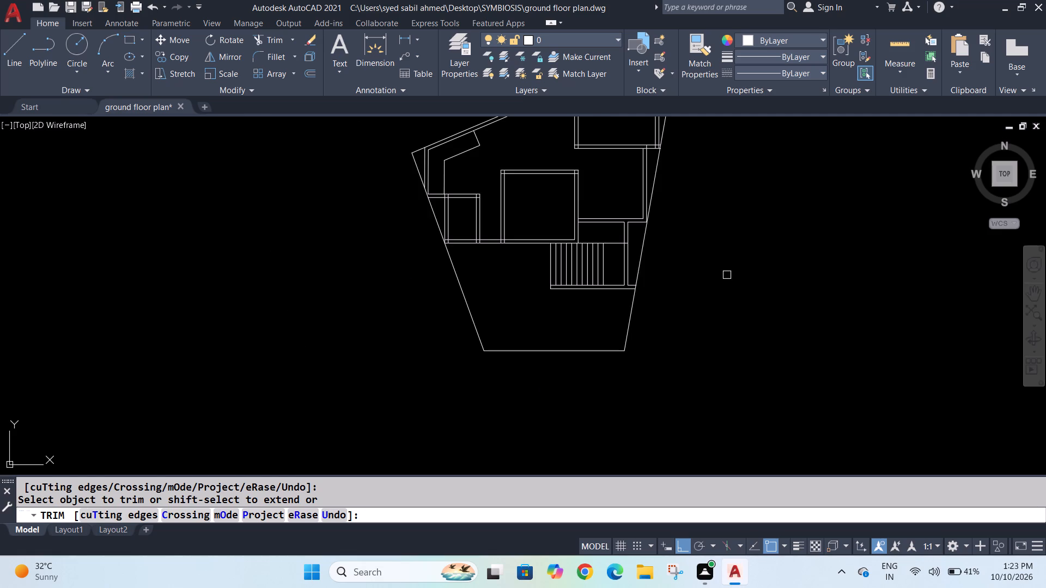
key("Escape")
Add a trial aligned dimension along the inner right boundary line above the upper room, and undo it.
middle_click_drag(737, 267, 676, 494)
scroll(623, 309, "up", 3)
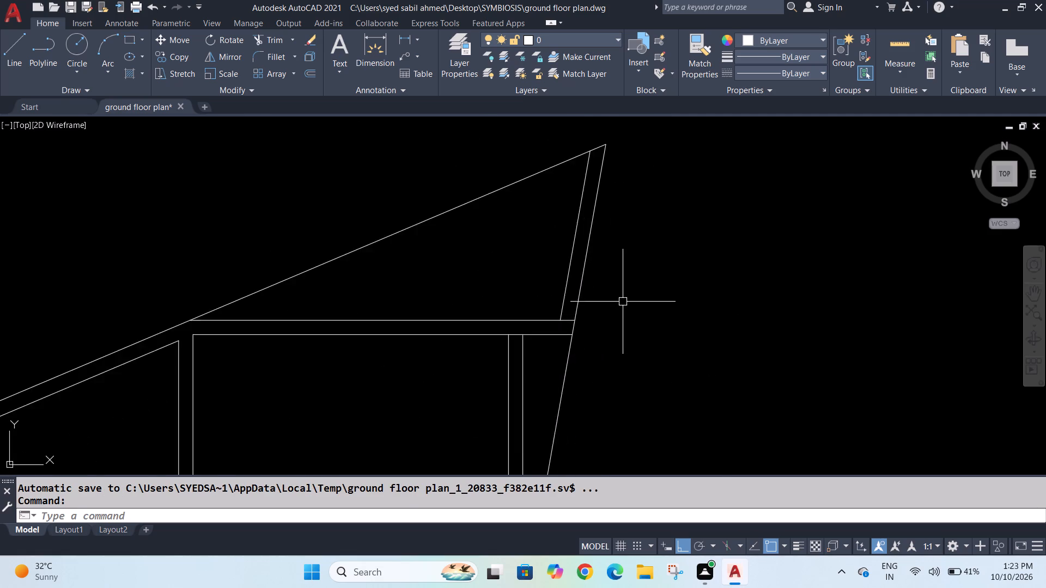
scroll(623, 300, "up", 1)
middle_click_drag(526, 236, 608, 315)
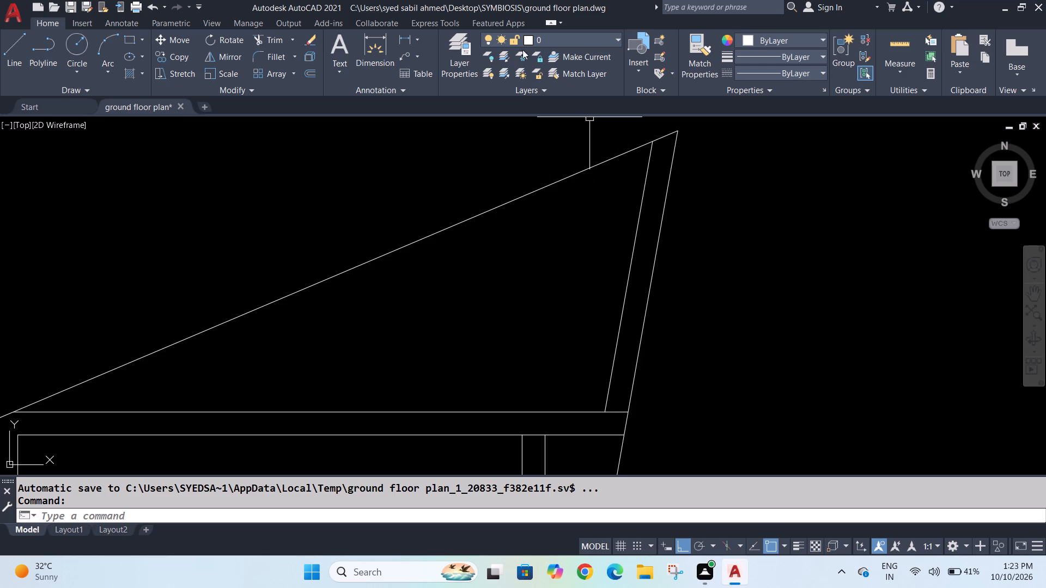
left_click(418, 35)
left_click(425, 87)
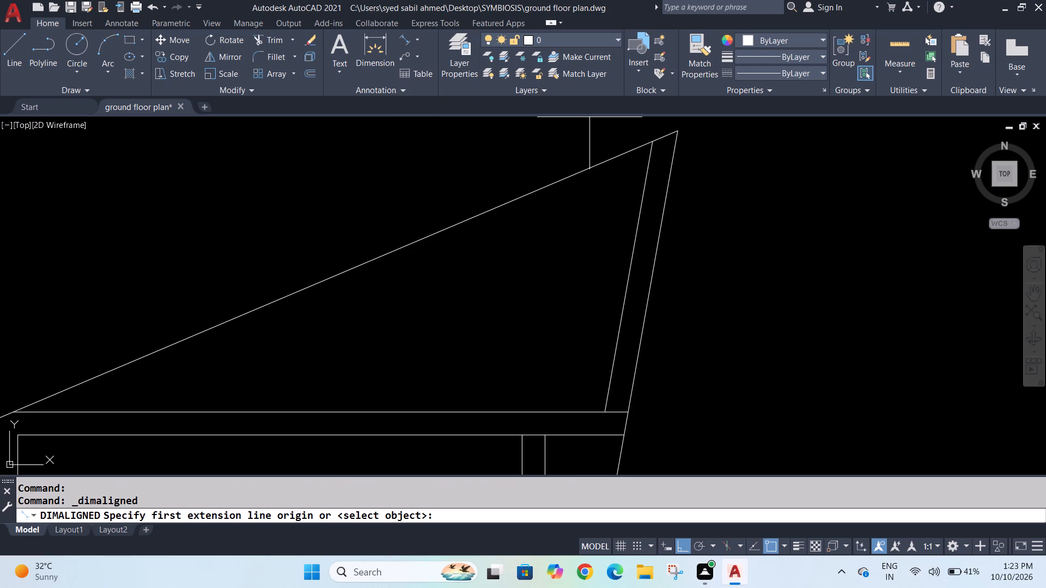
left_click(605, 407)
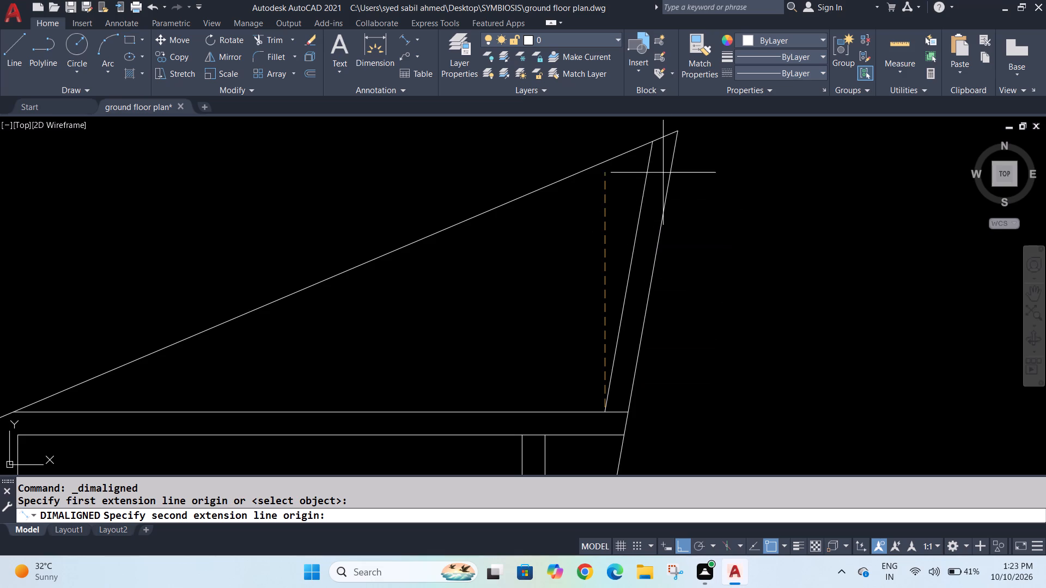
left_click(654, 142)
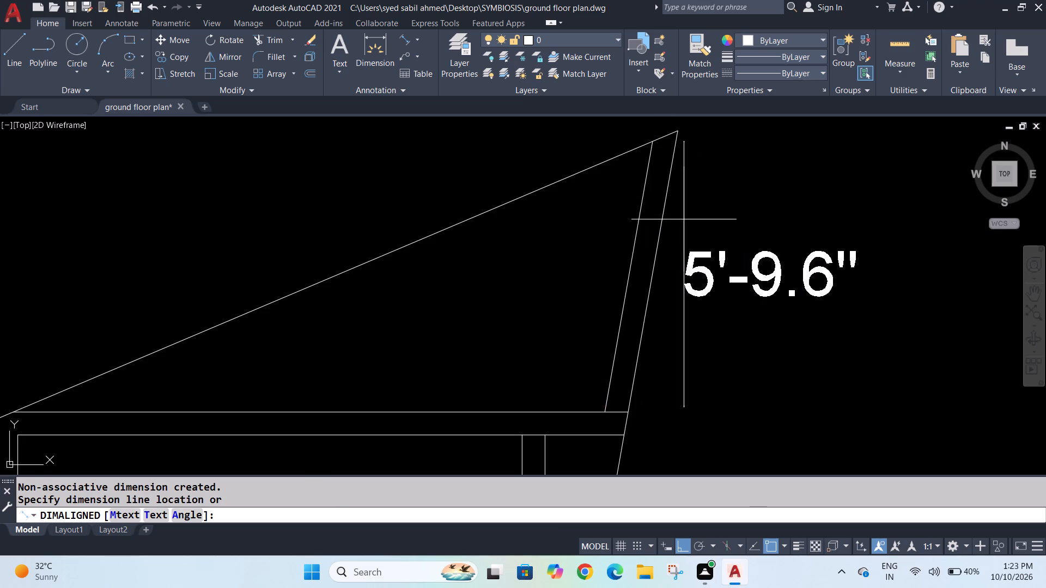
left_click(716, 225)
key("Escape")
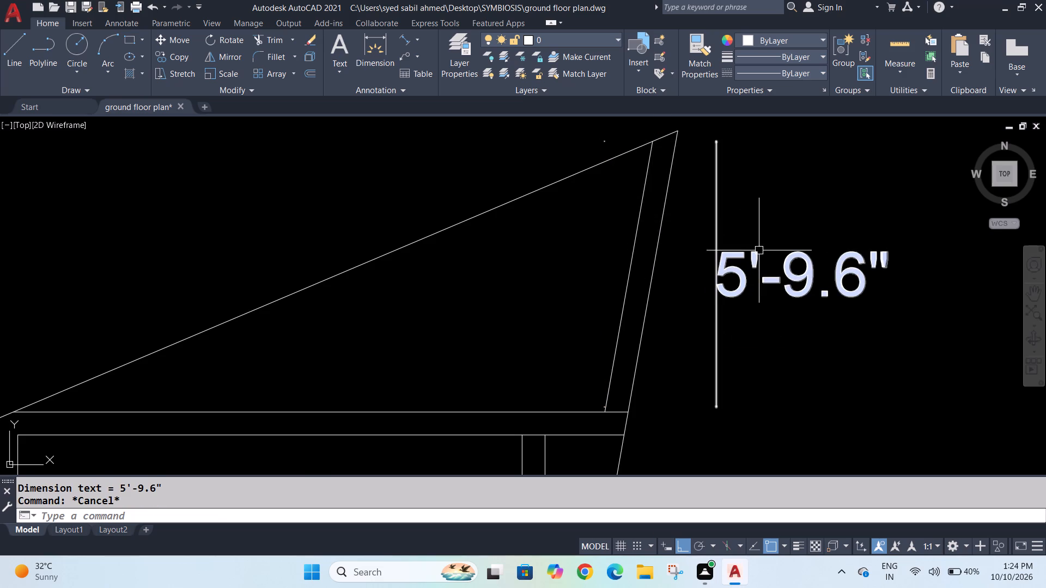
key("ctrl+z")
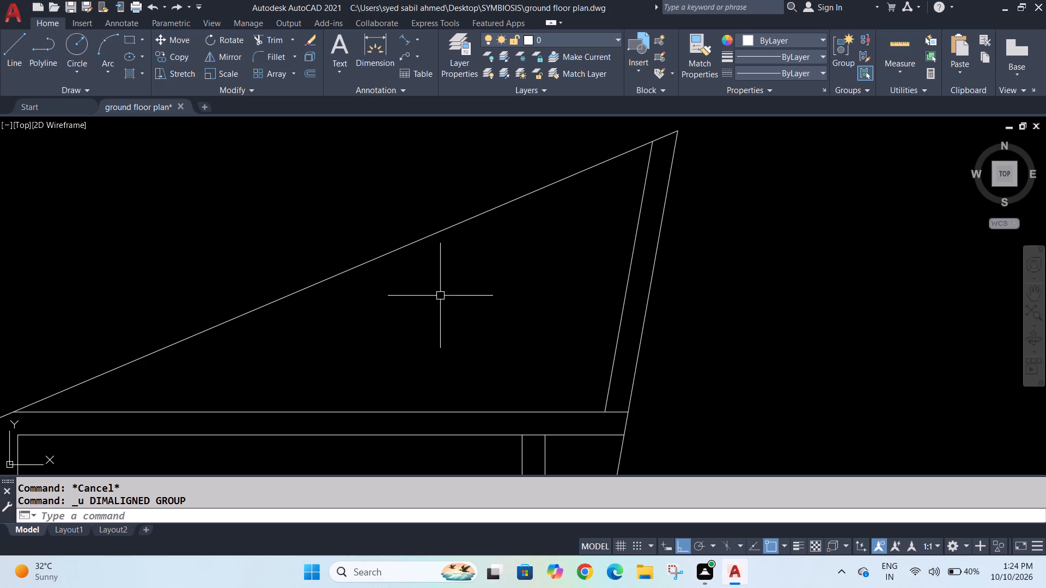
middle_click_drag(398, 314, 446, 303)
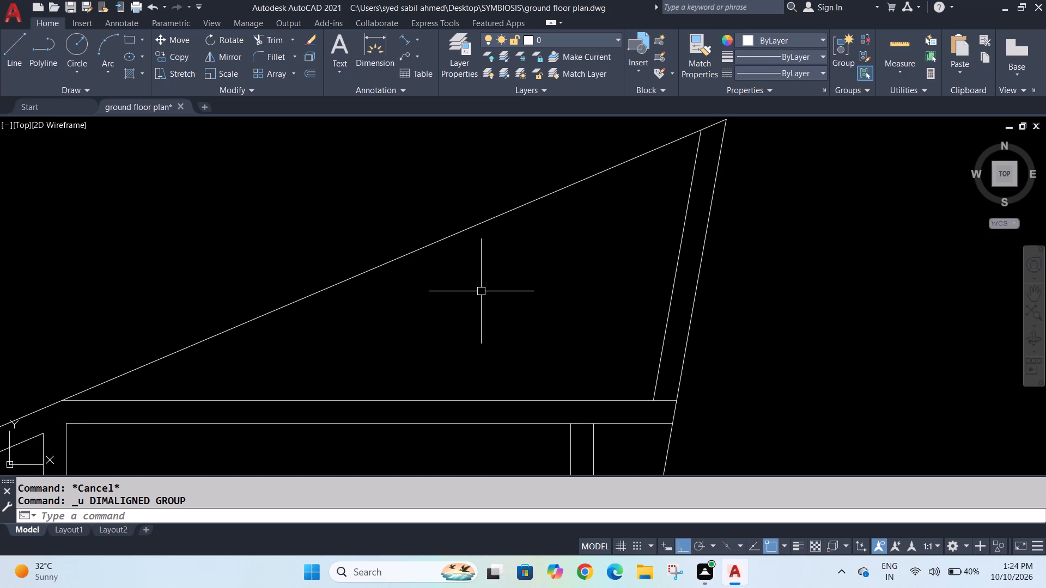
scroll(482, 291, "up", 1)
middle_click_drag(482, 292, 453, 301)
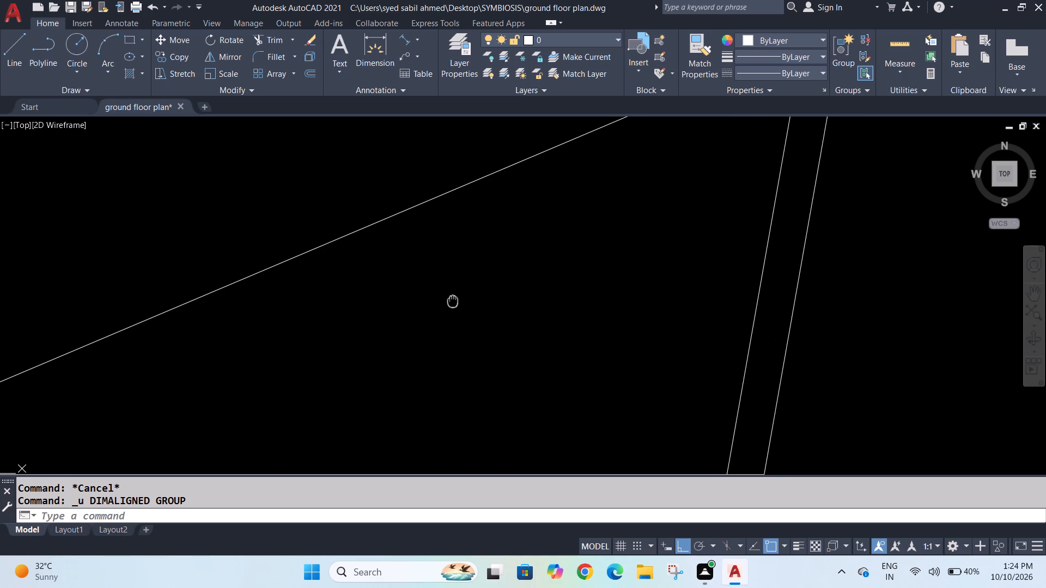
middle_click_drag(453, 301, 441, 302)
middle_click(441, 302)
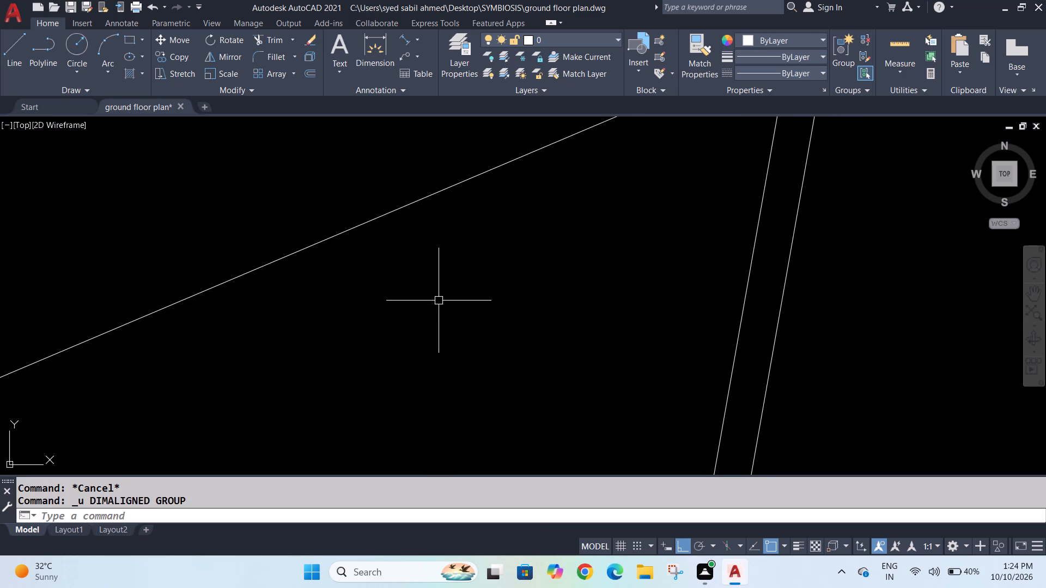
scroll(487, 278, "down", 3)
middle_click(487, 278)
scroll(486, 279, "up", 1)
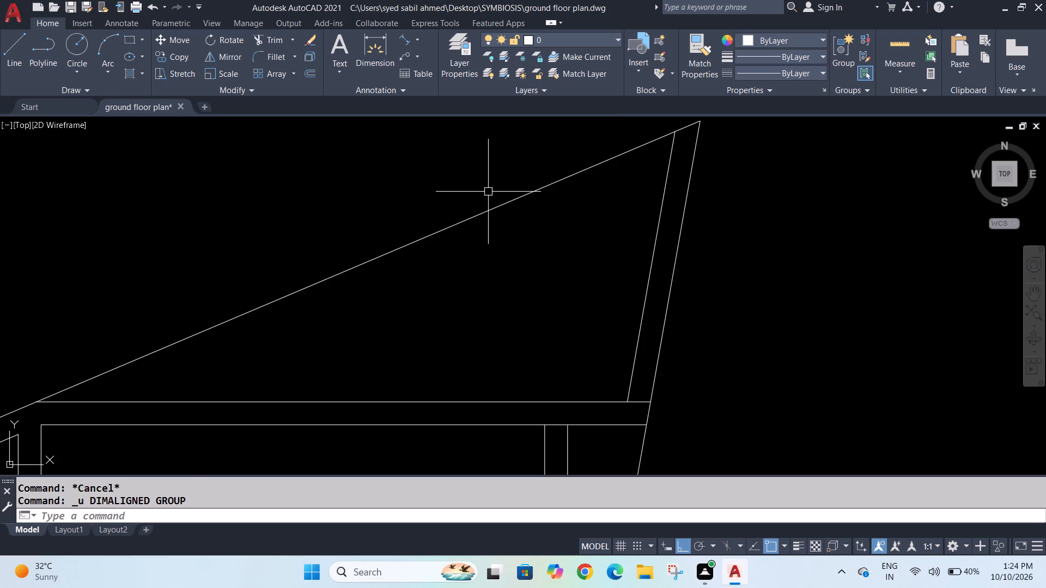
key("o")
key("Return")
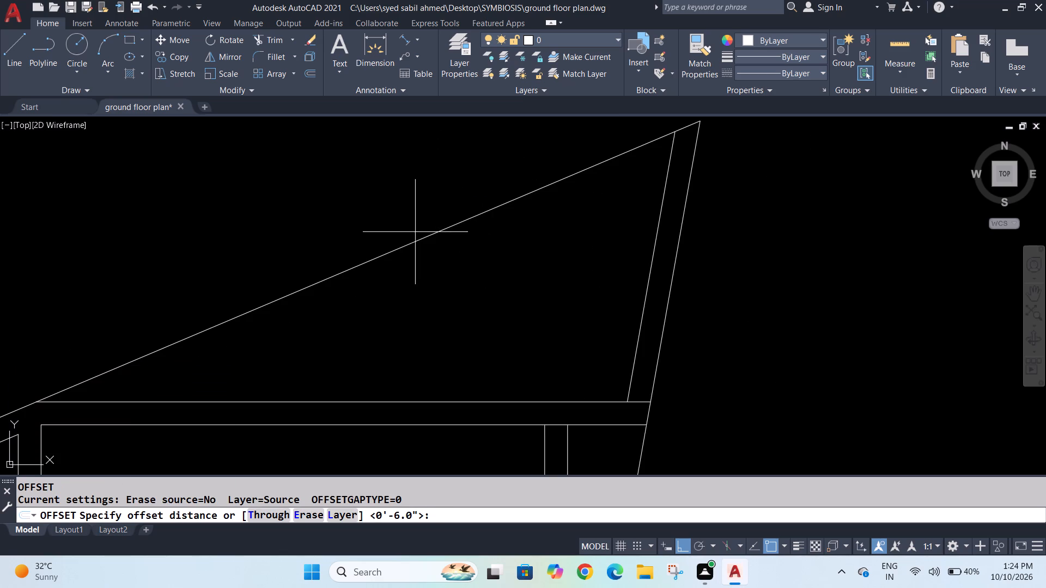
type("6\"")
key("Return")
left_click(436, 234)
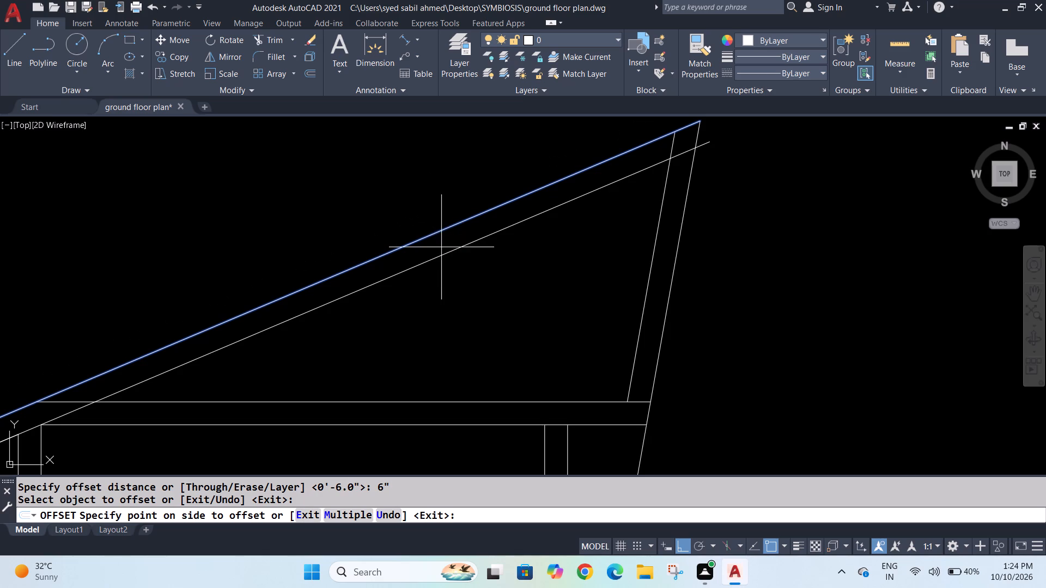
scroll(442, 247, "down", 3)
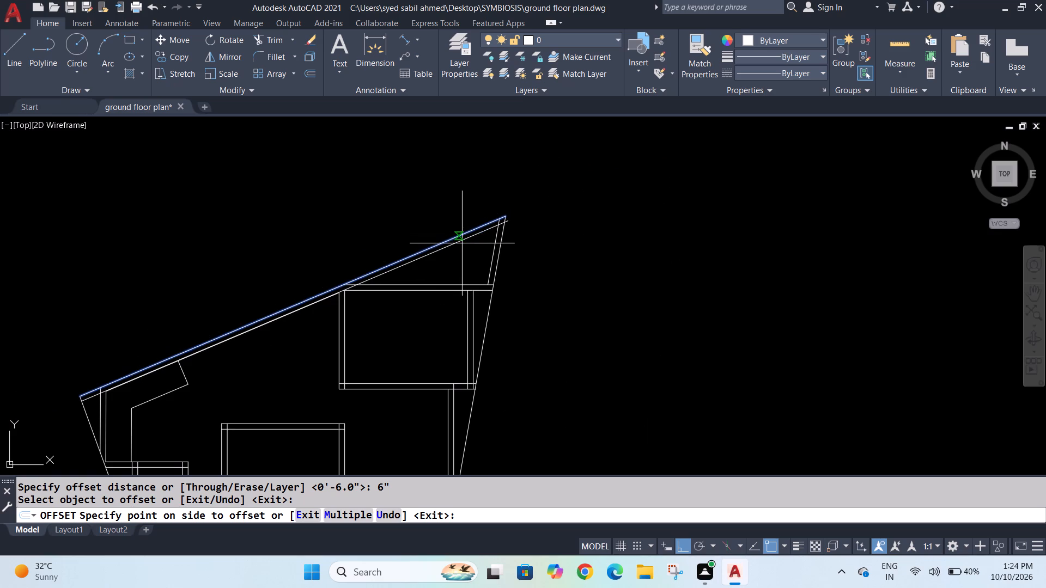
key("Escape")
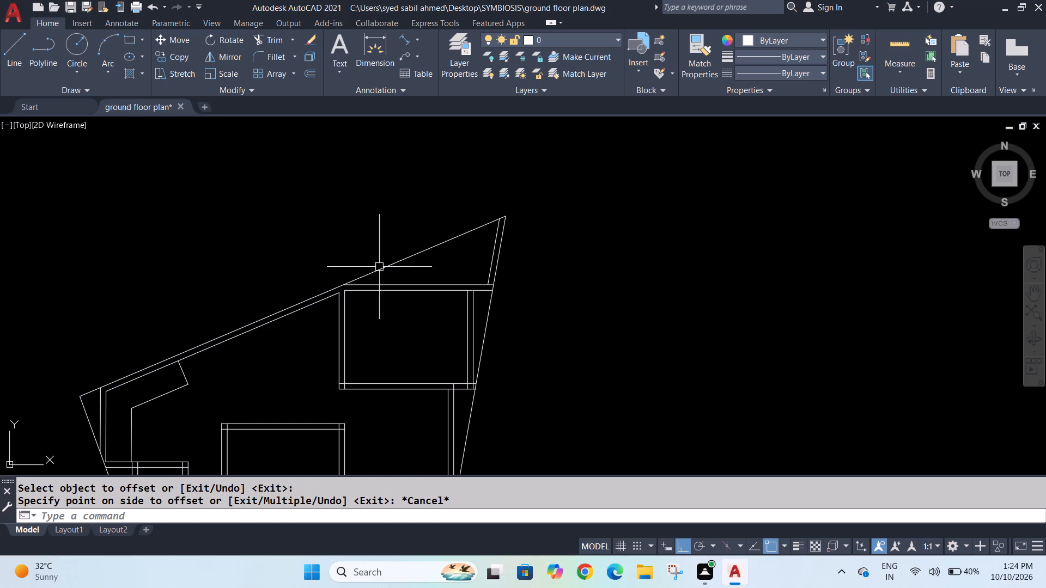
Delete the partial inner slanted boundary line that stops at the upper room.
left_click(311, 306)
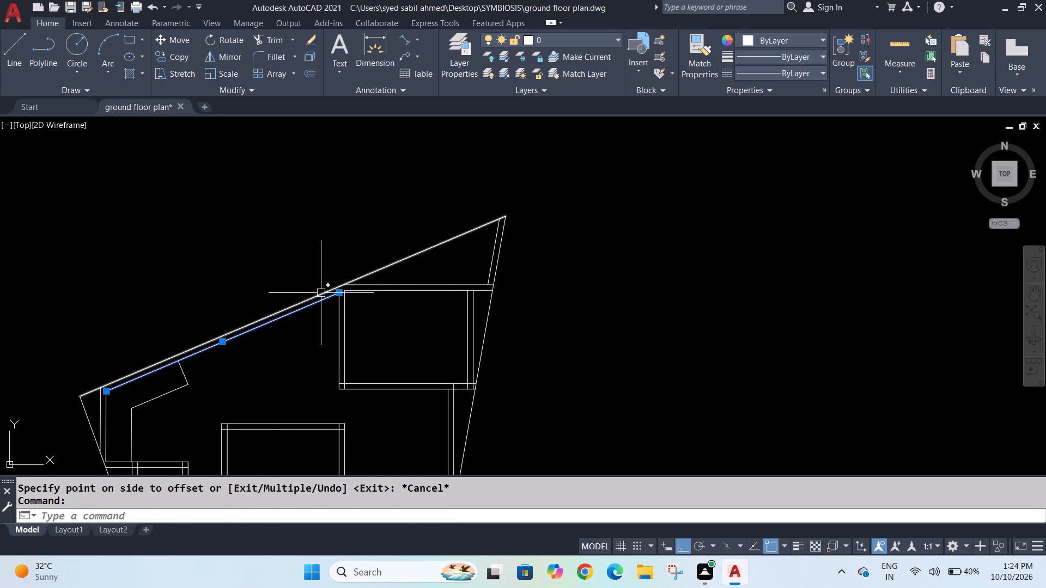
key("Delete")
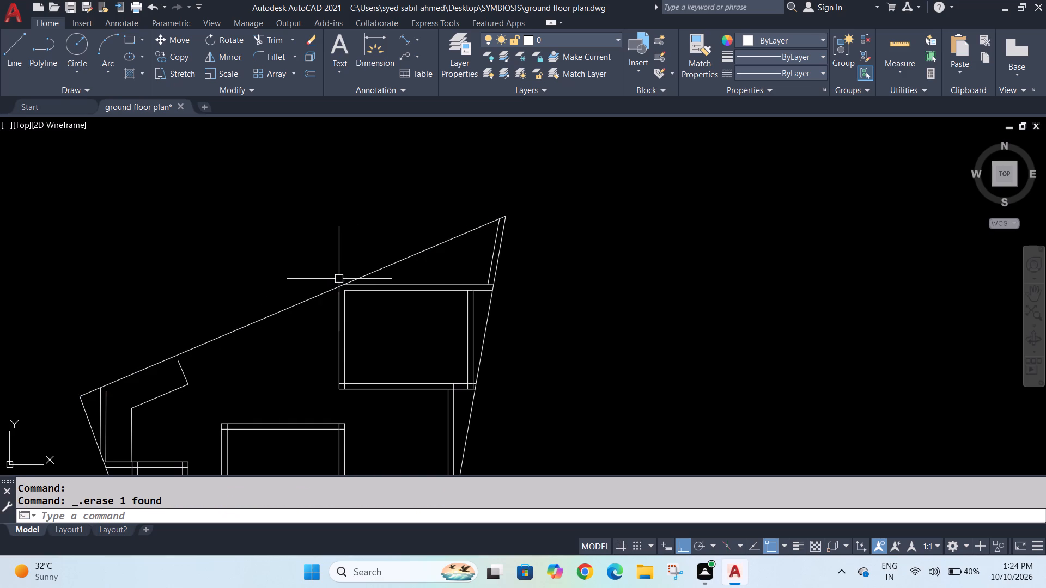
Offset the full outer slanted boundary line 6" inward to form the wall thickness.
key("o")
key("Return")
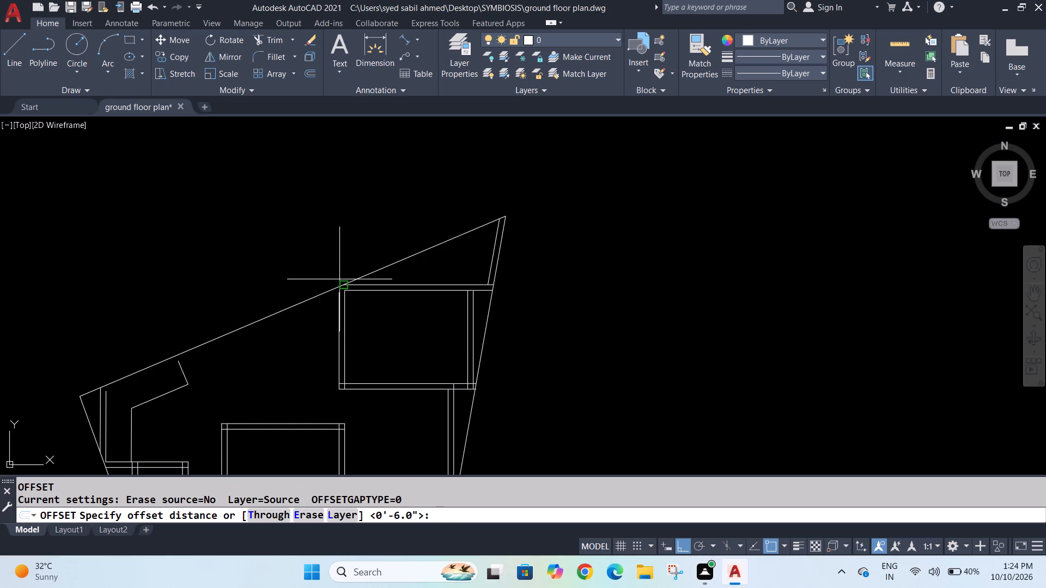
key("6")
key("shift+quotedbl")
key("Return")
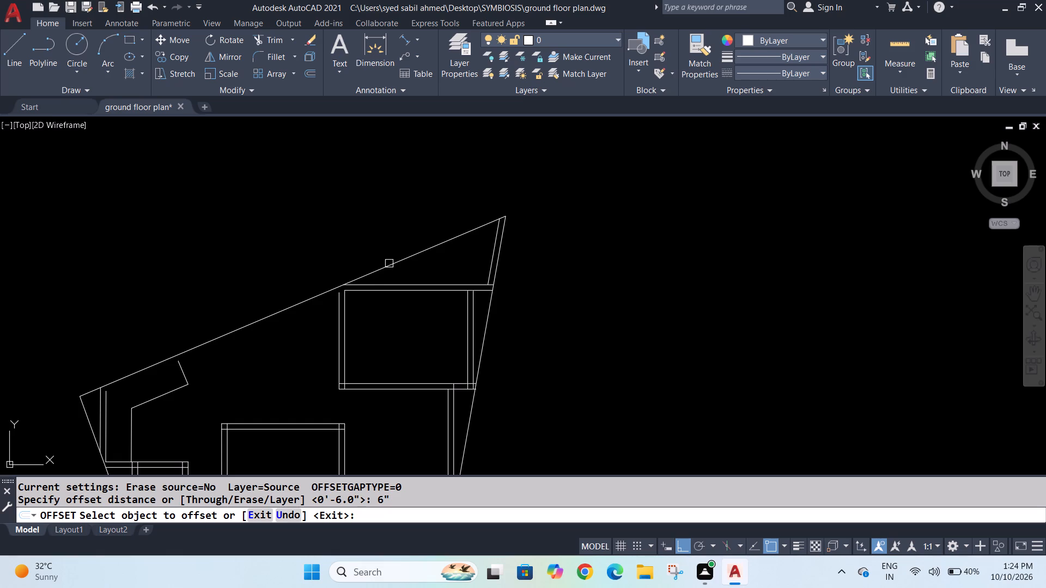
left_click(391, 266)
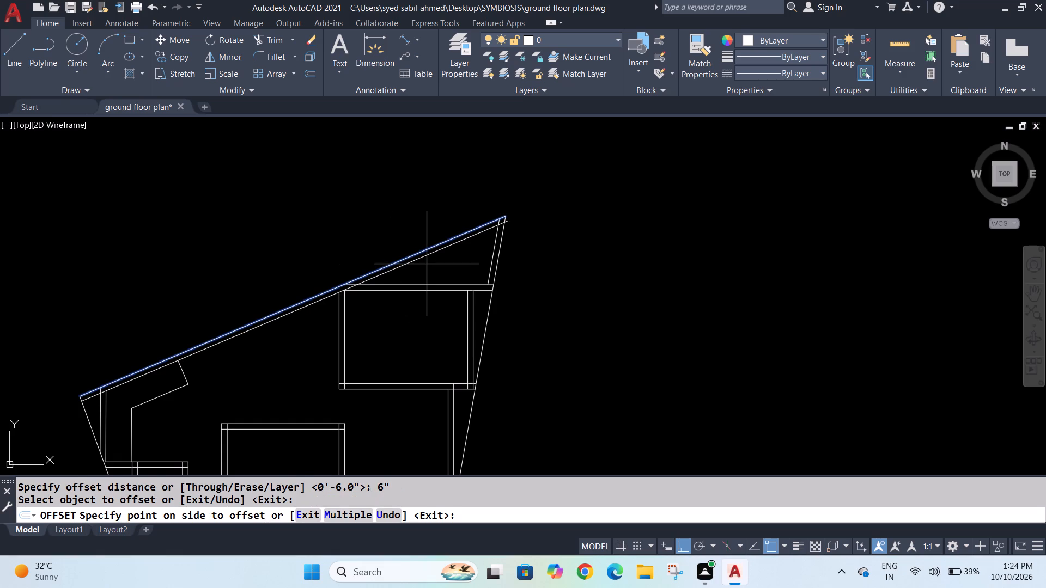
left_click(427, 264)
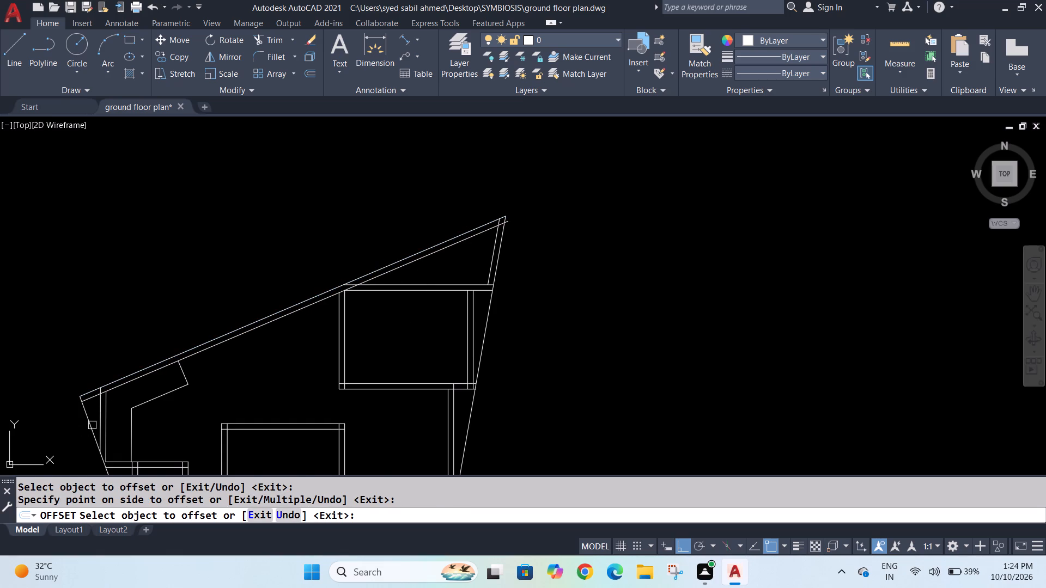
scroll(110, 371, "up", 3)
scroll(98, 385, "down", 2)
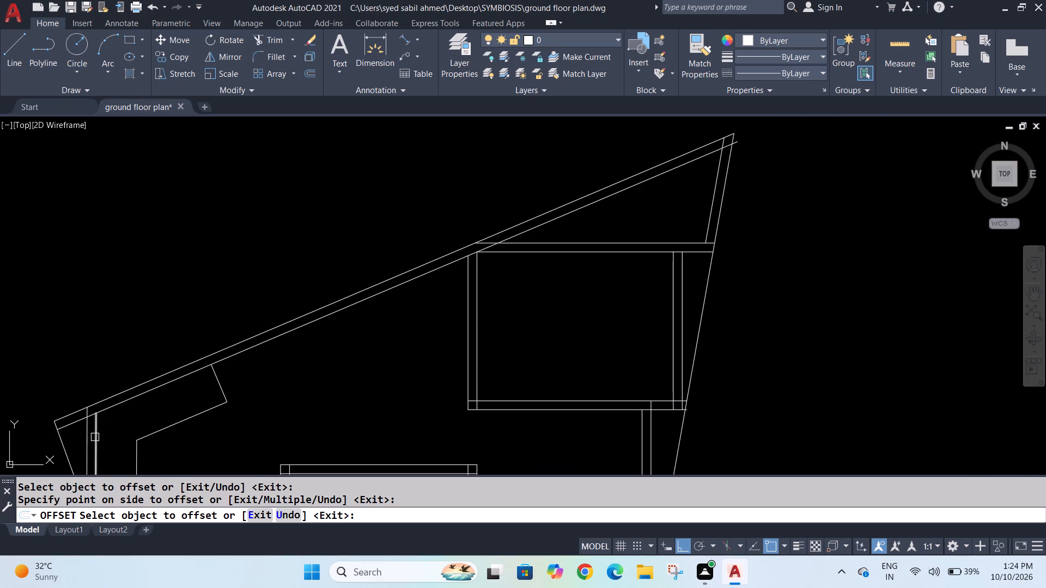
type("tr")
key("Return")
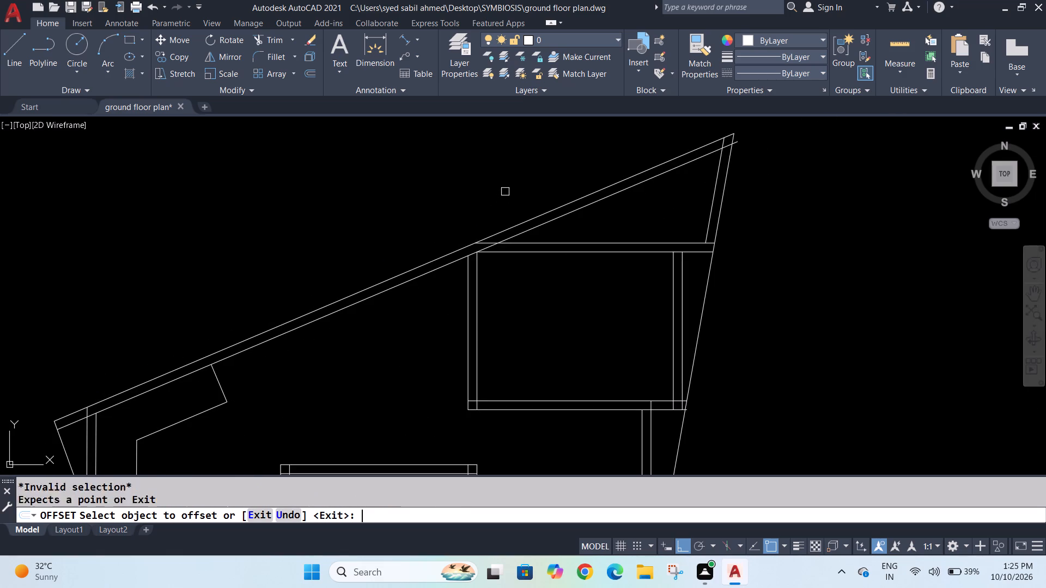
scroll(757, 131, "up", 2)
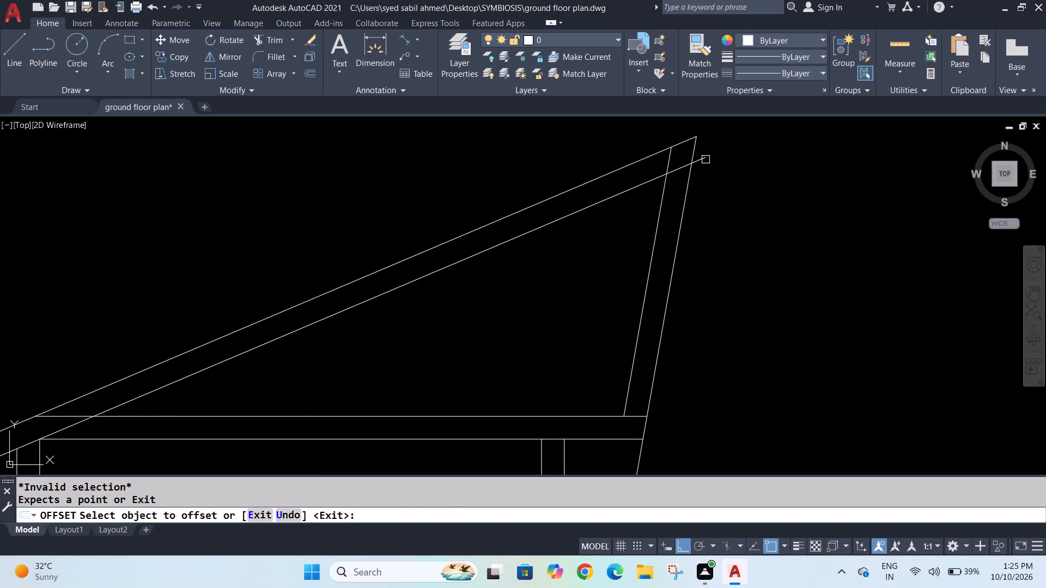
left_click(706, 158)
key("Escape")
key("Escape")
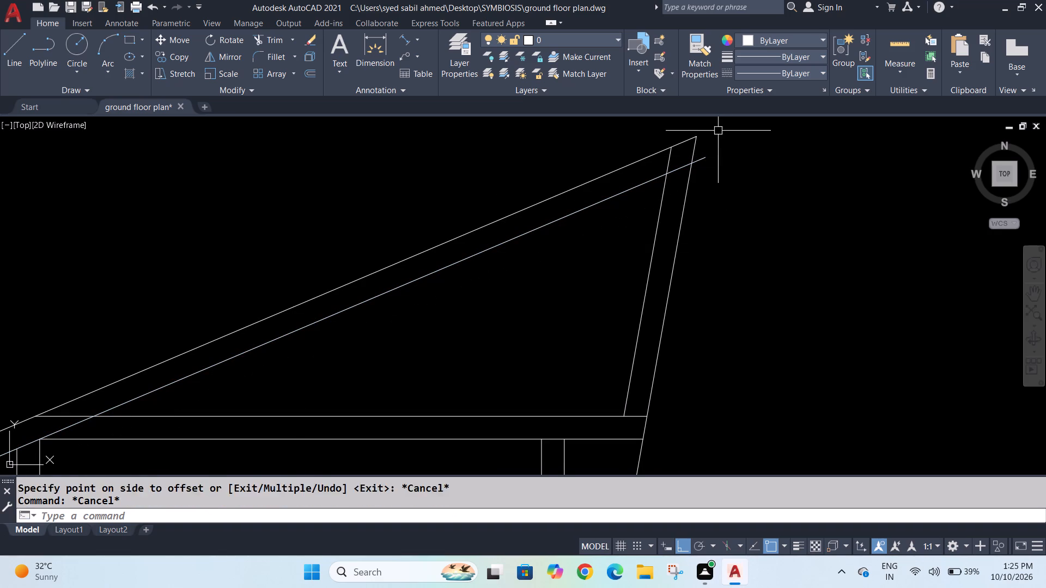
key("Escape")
Trim the overhanging ends of the inner slanted and inner right boundary lines where they meet at the plot's top corner.
type("tr")
key("Return")
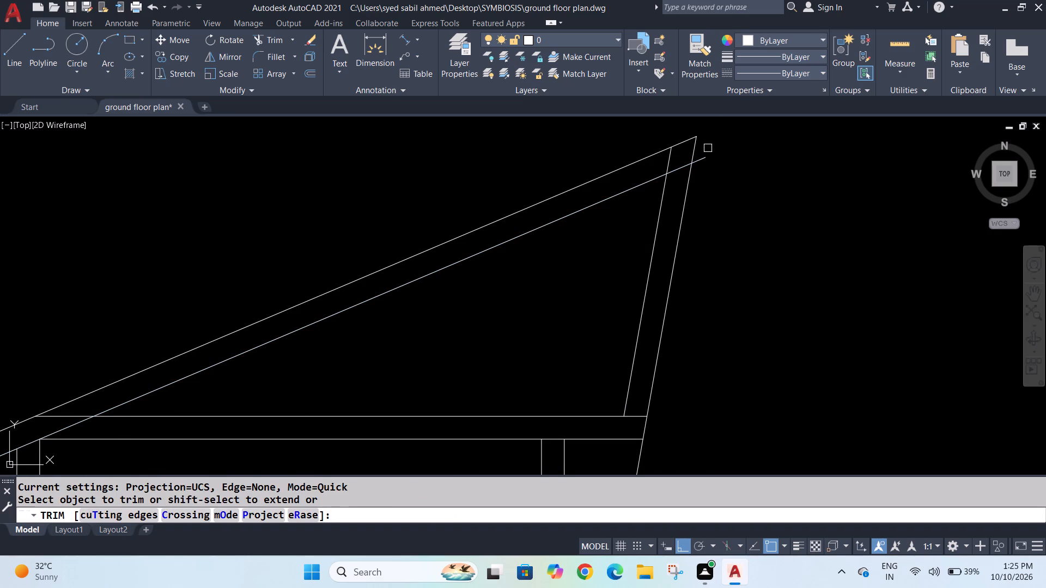
left_click(705, 155)
left_click(676, 173)
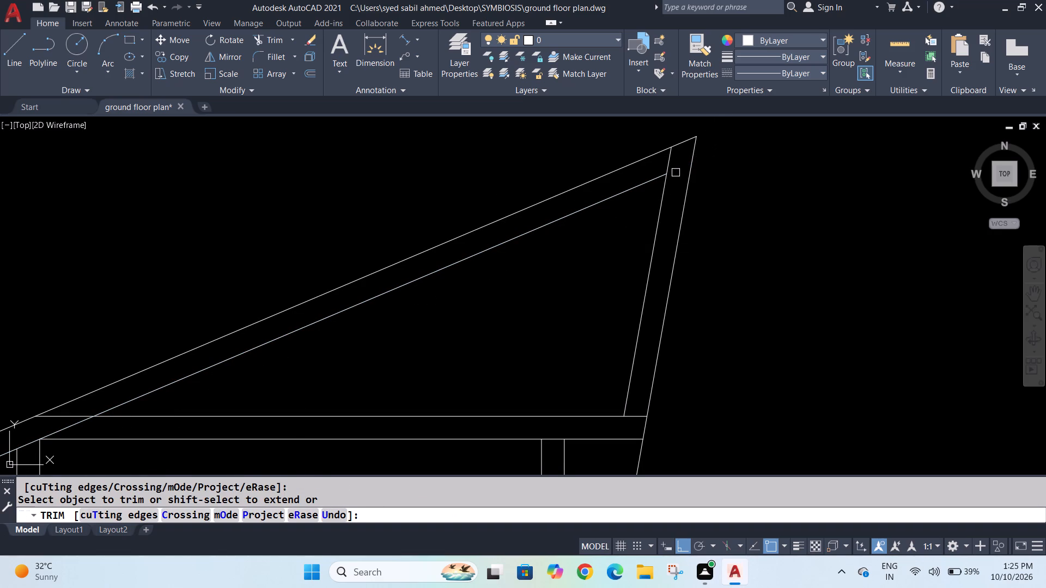
left_click(672, 158)
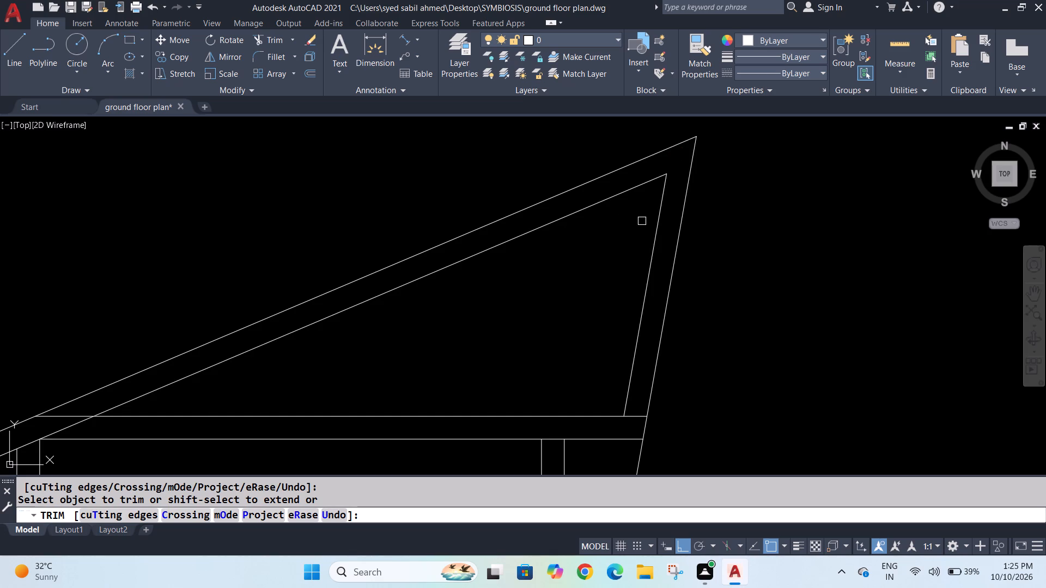
Trim the inner slanted boundary line where it crosses the upper room's top-left wall corner.
middle_click_drag(282, 367, 714, 201)
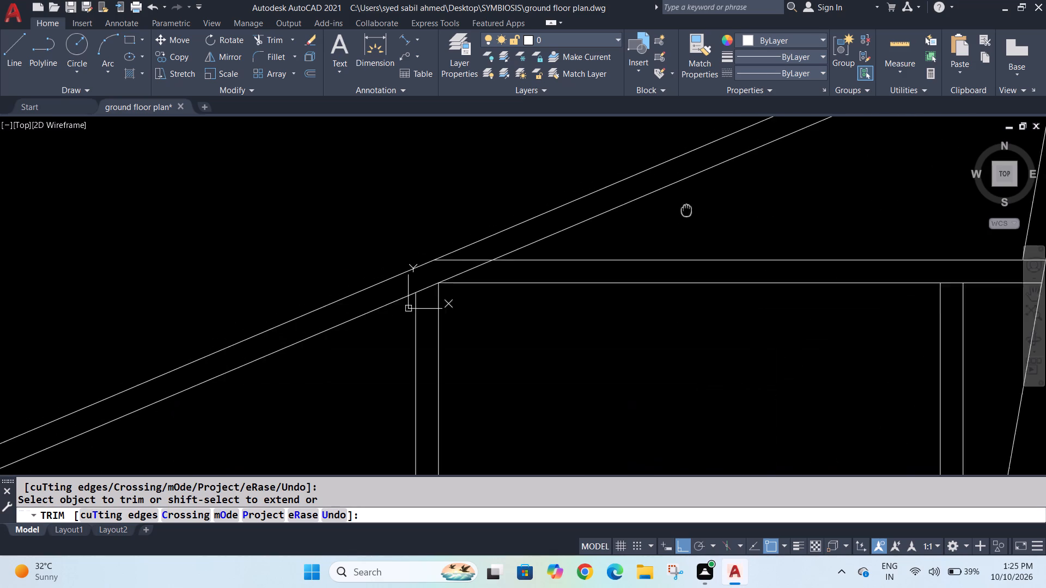
middle_click_drag(714, 201, 732, 194)
left_click(516, 255)
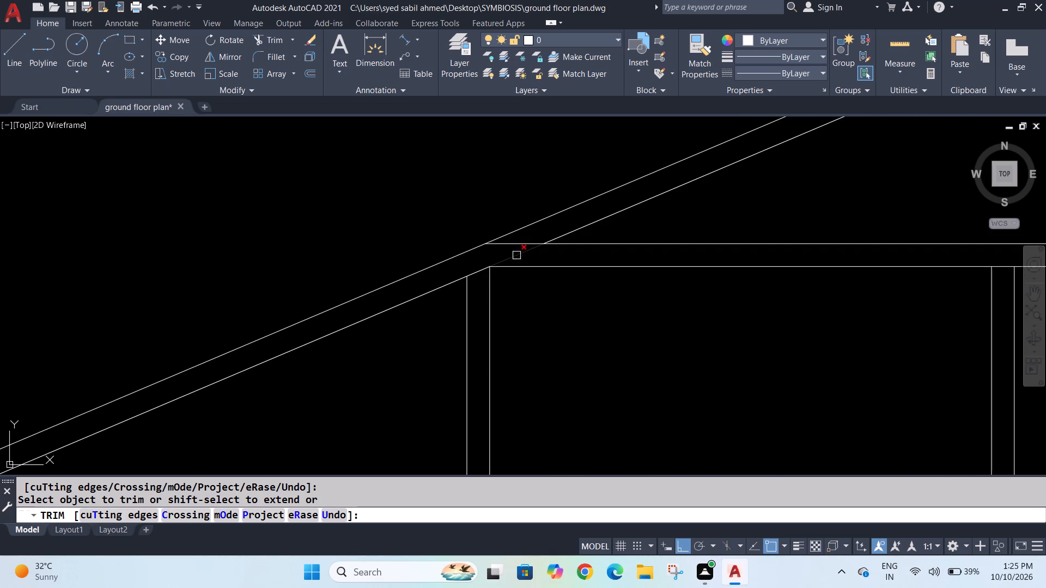
left_click(478, 268)
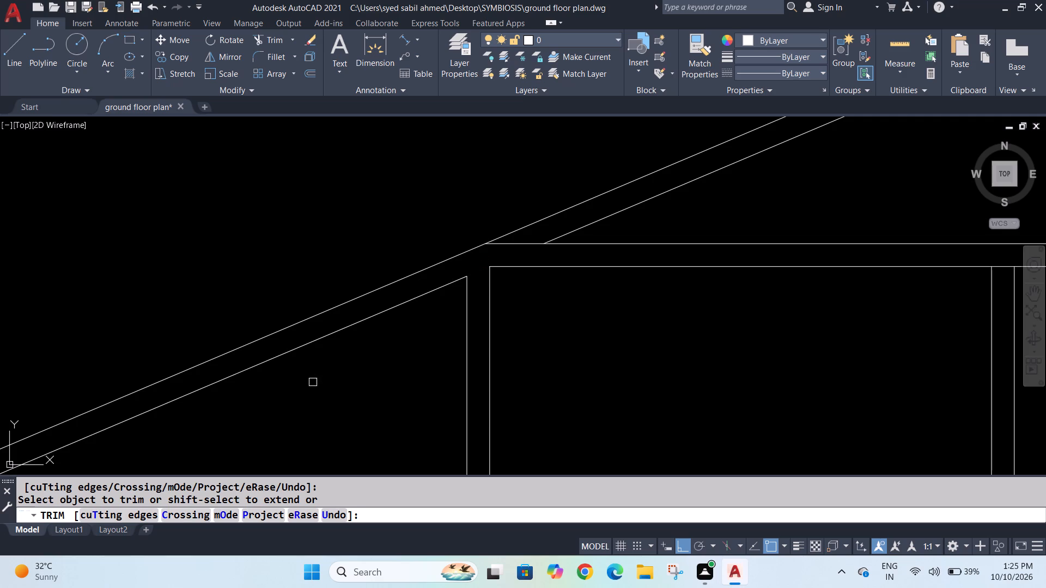
Trim the inner slanted boundary line's segments across and beyond the vertical wall at its lower-left end.
middle_click_drag(312, 404, 647, 243)
scroll(388, 361, "up", 1)
scroll(643, 259, "down", 4)
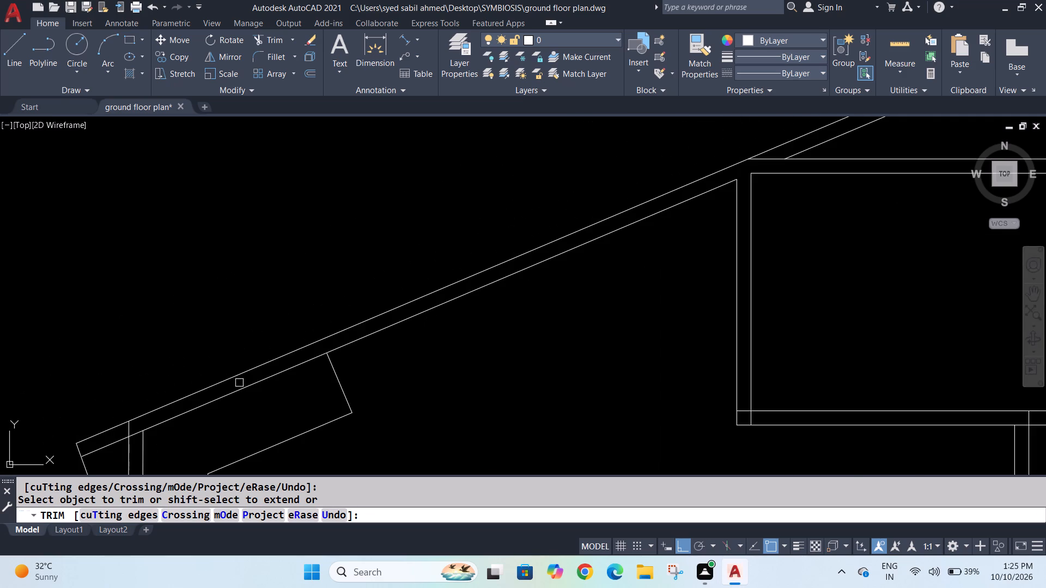
scroll(92, 443, "up", 2)
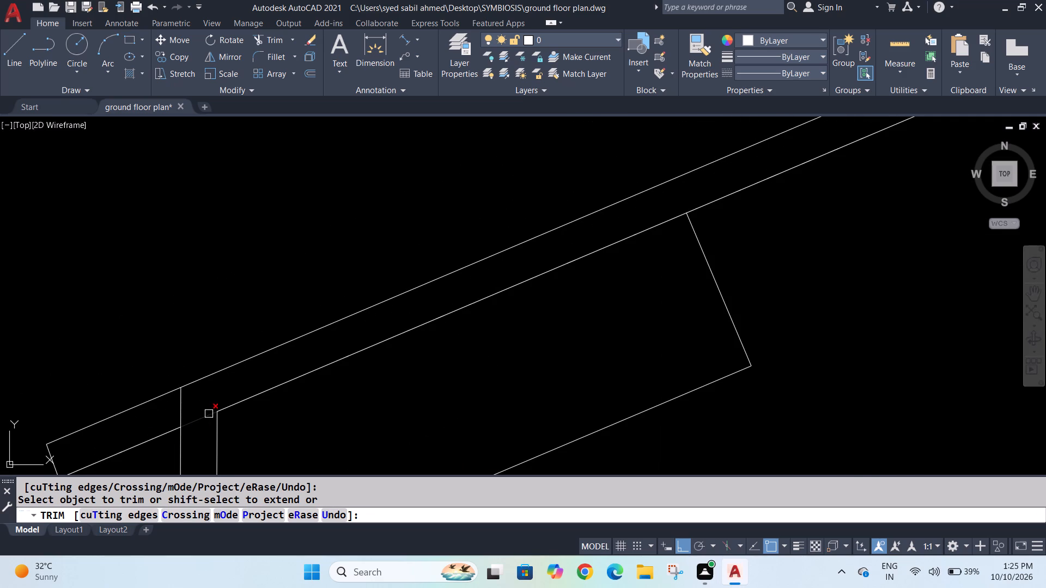
left_click(203, 419)
left_click(163, 438)
scroll(150, 433, "down", 4)
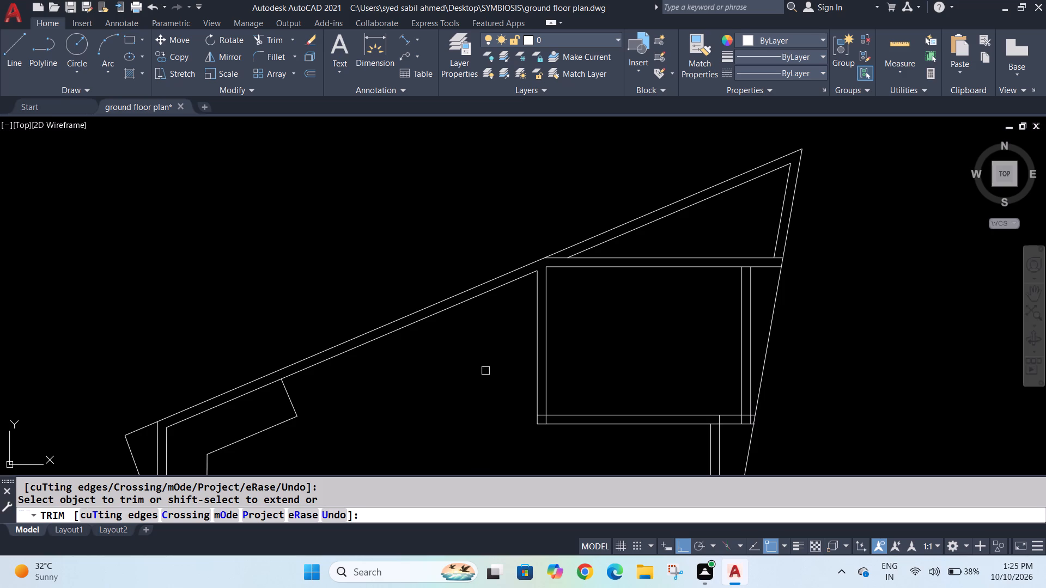
key("Escape")
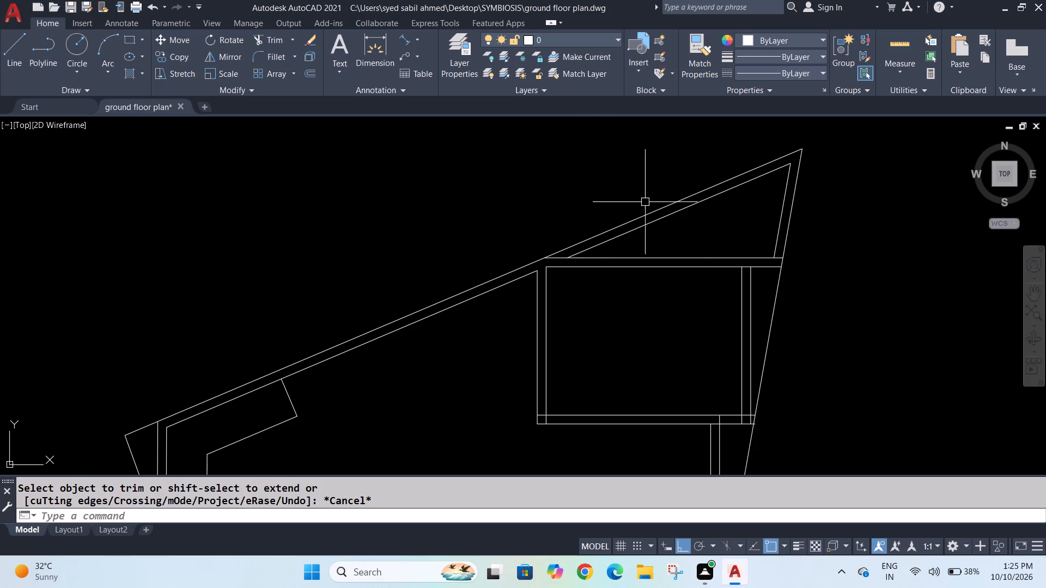
Extend the outer line of the upper room's right wall up to the inner slanted boundary line.
scroll(722, 199, "up", 2)
middle_click_drag(739, 228, 601, 264)
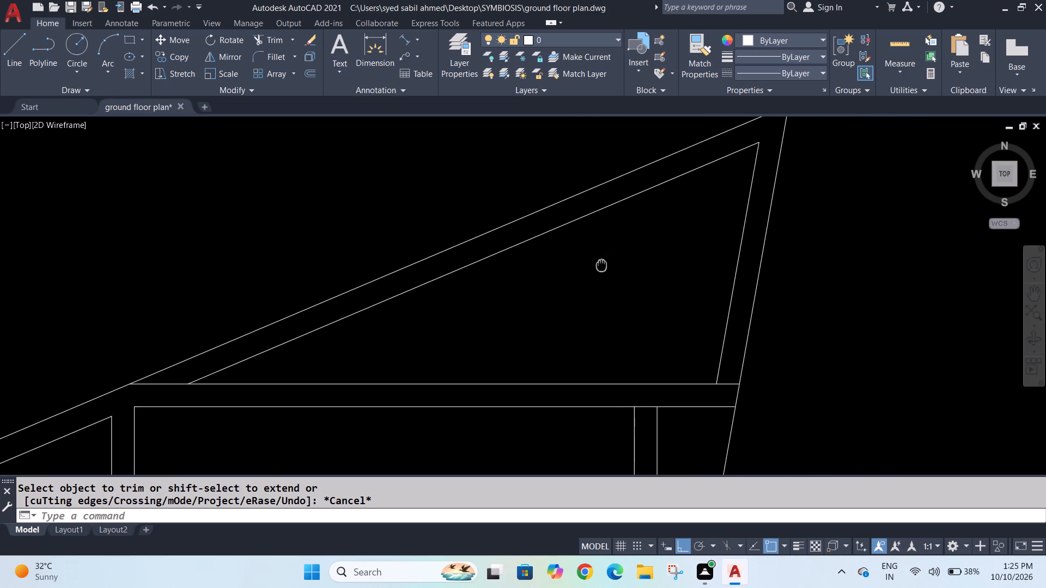
middle_click_drag(601, 264, 586, 267)
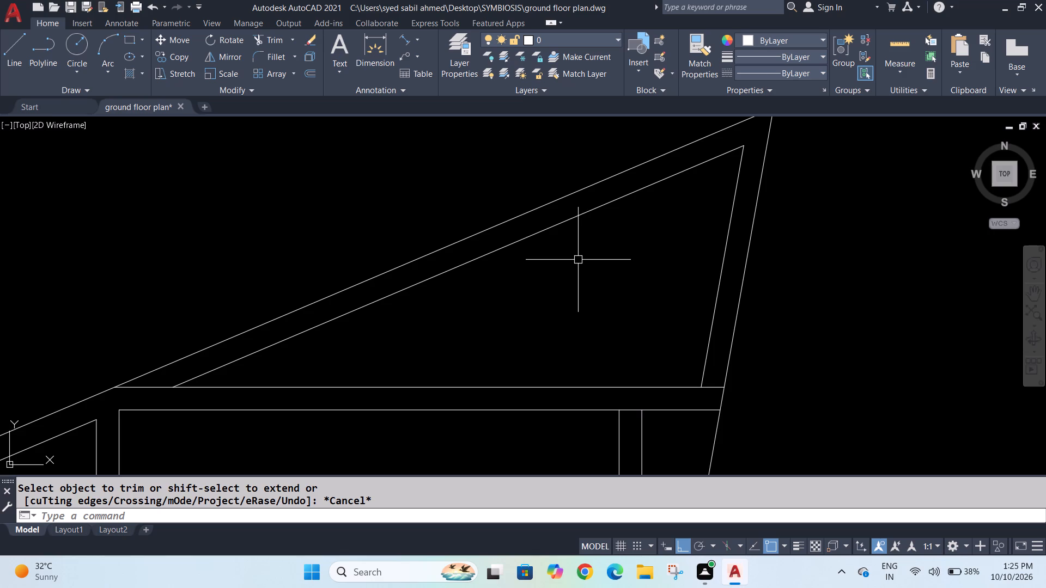
type("ex")
key("Return")
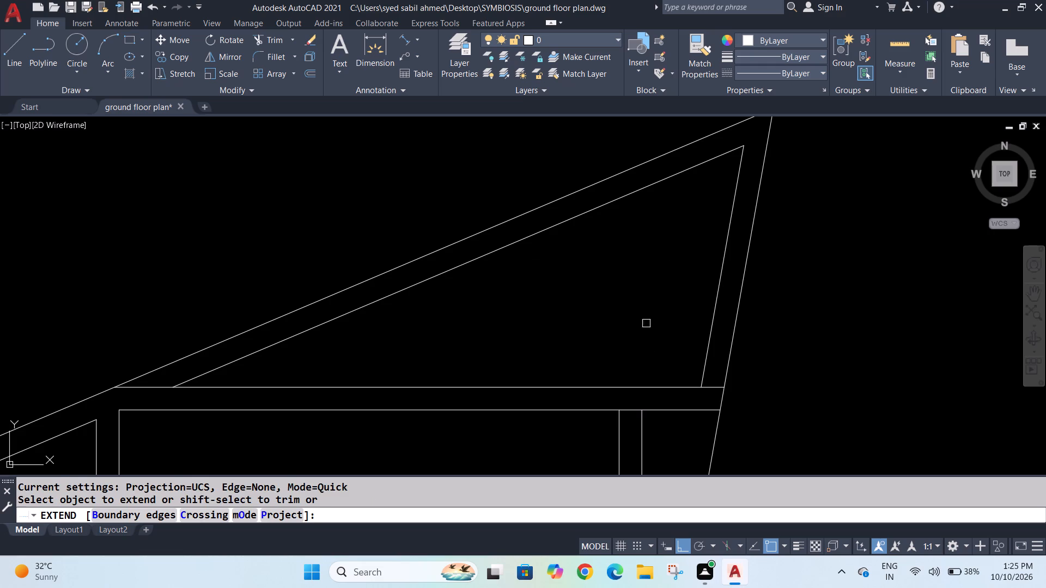
left_click(644, 426)
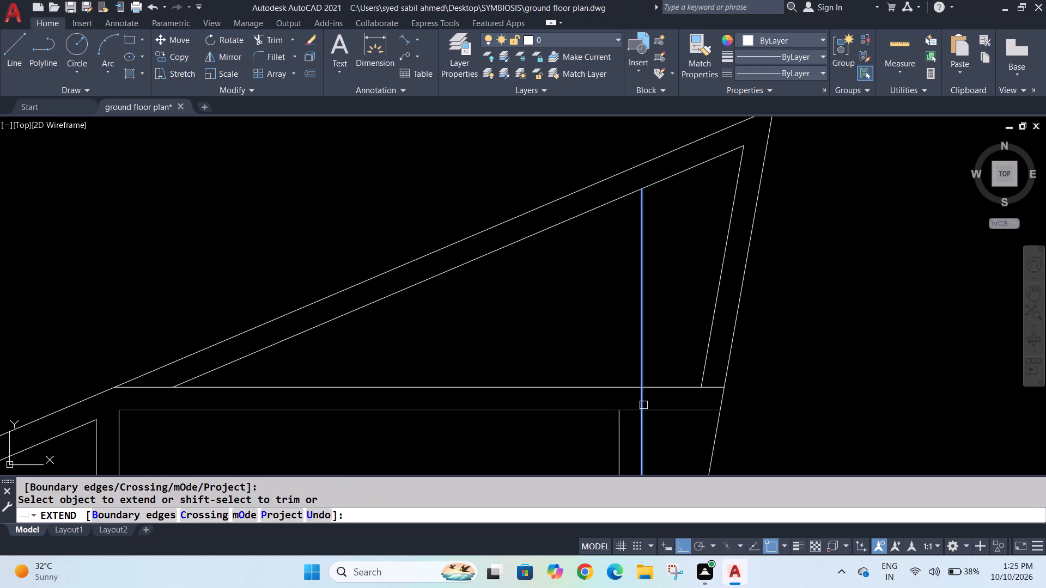
left_click(643, 405)
key("Escape")
key("Escape")
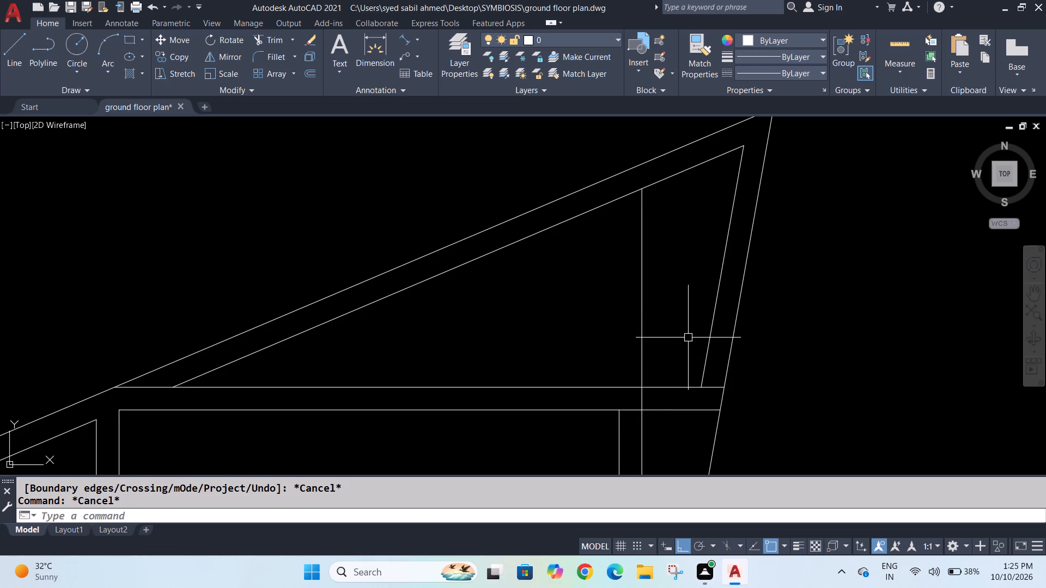
Offset the extended right wall line 4' to the left to position a partition in the triangular space.
key("o")
key("Return")
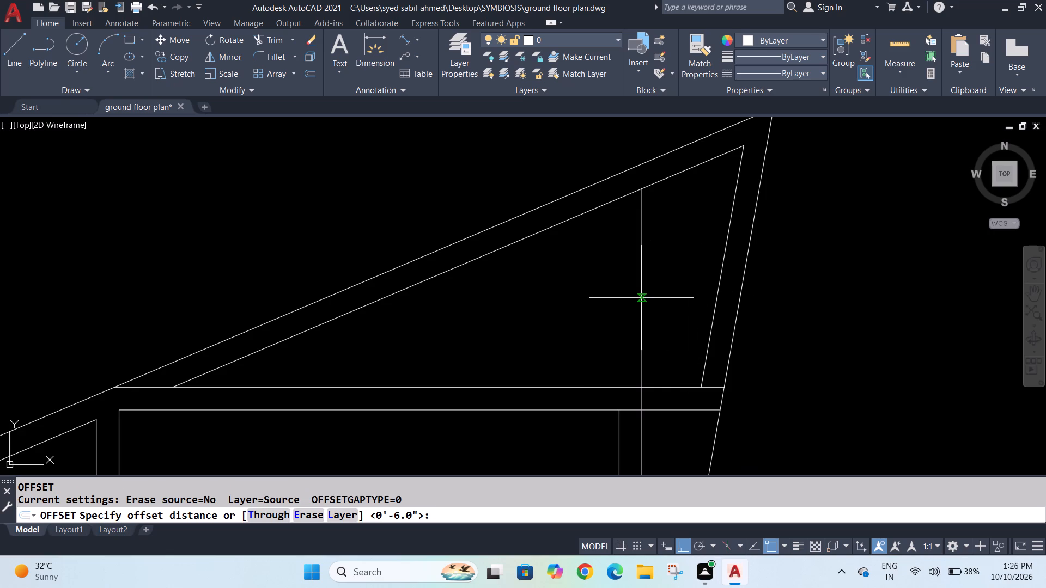
key("4")
key("apostrophe")
key("Return")
left_click(640, 291)
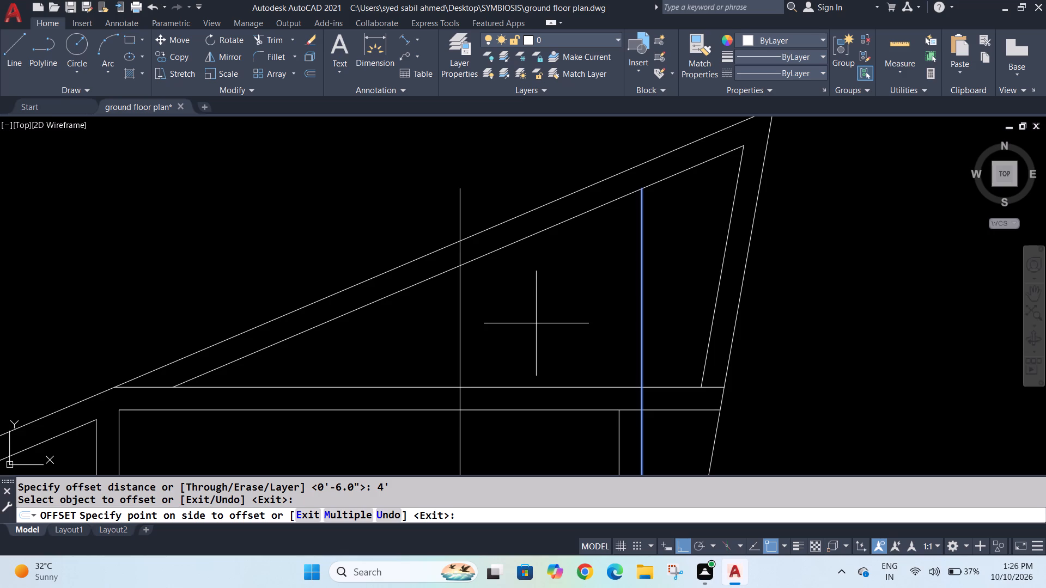
left_click(536, 323)
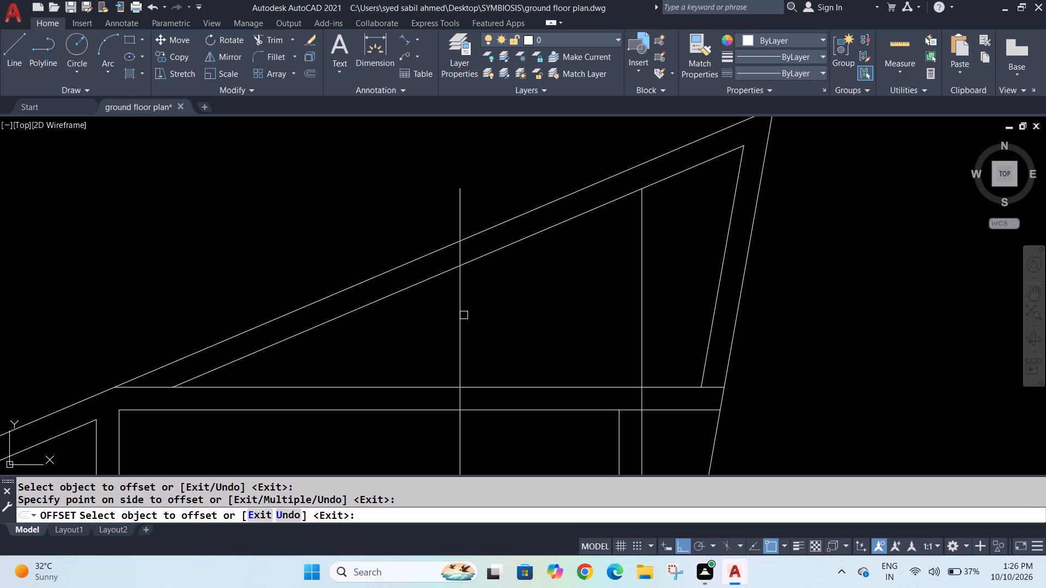
key("Escape")
key("Escape")
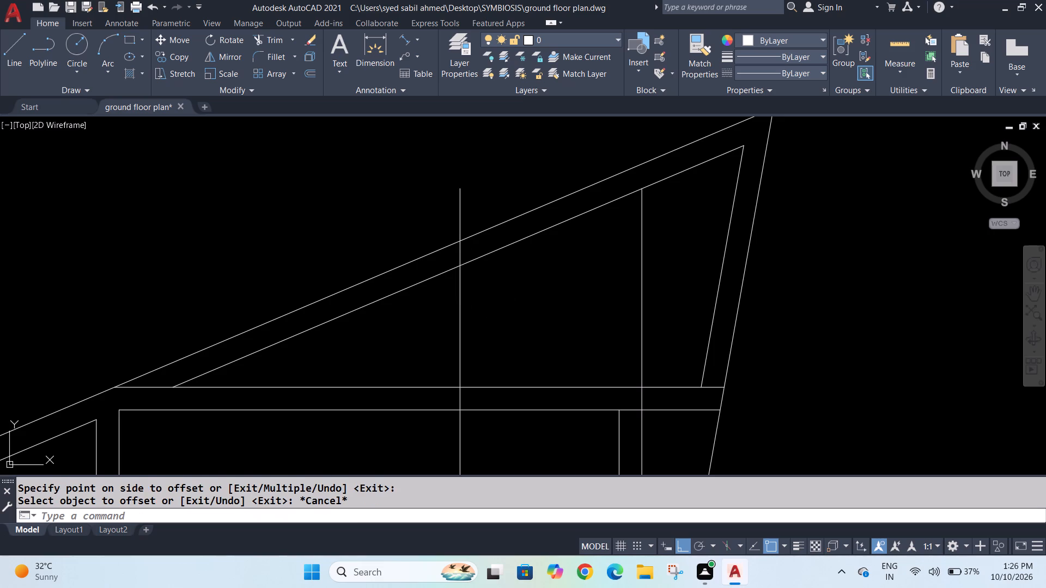
Offset the new partition line 6" further left to form the wall thickness.
key("o")
key("Return")
type("6\"")
key("Return")
left_click(460, 327)
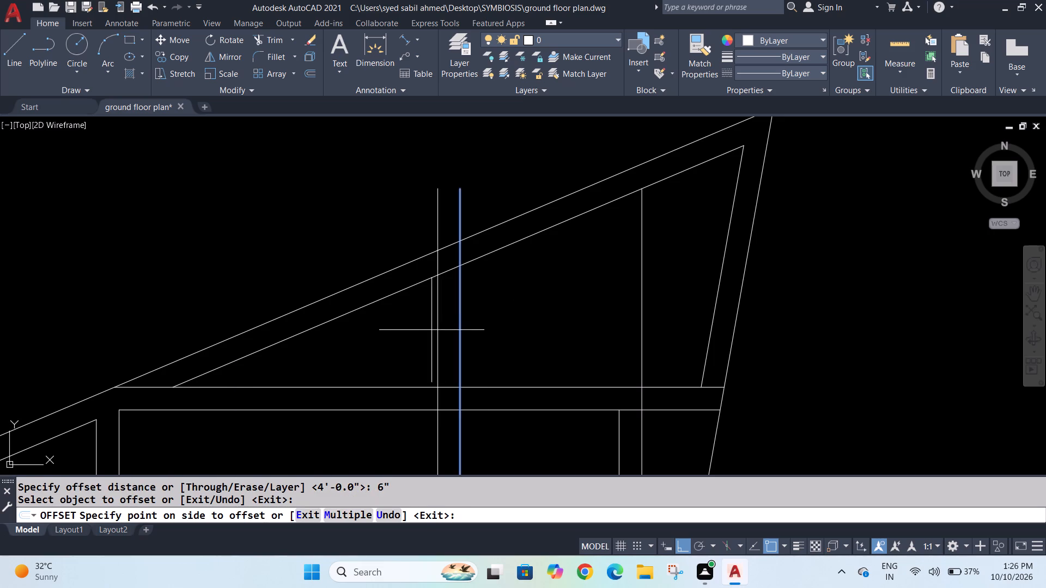
left_click(431, 330)
scroll(445, 330, "down", 3)
scroll(444, 404, "up", 2)
scroll(443, 407, "down", 1)
key("Escape")
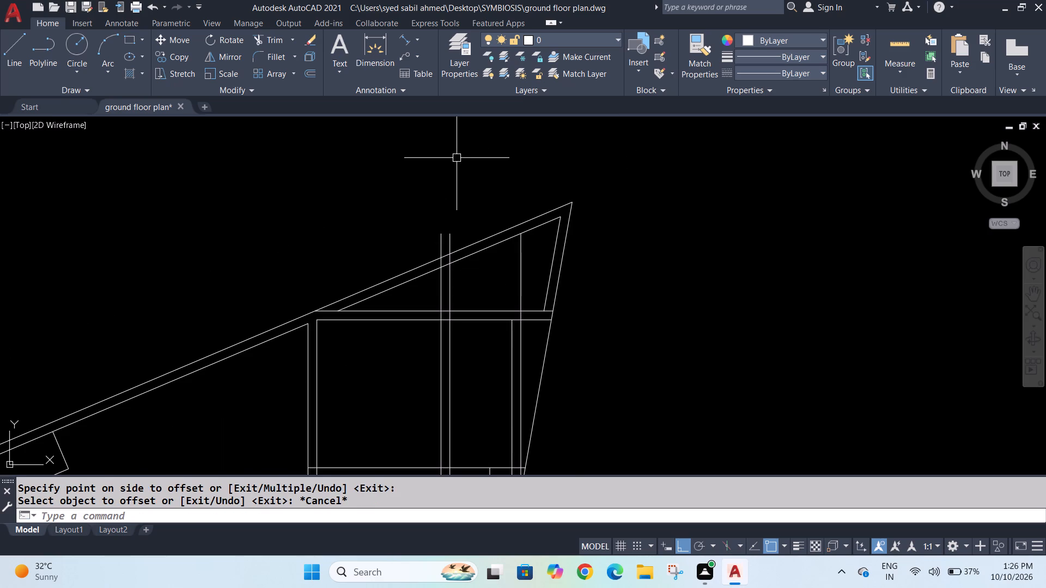
Trim the upper ends of both partition lines back to the inner slanted boundary line.
key("t")
key("r")
key("Return")
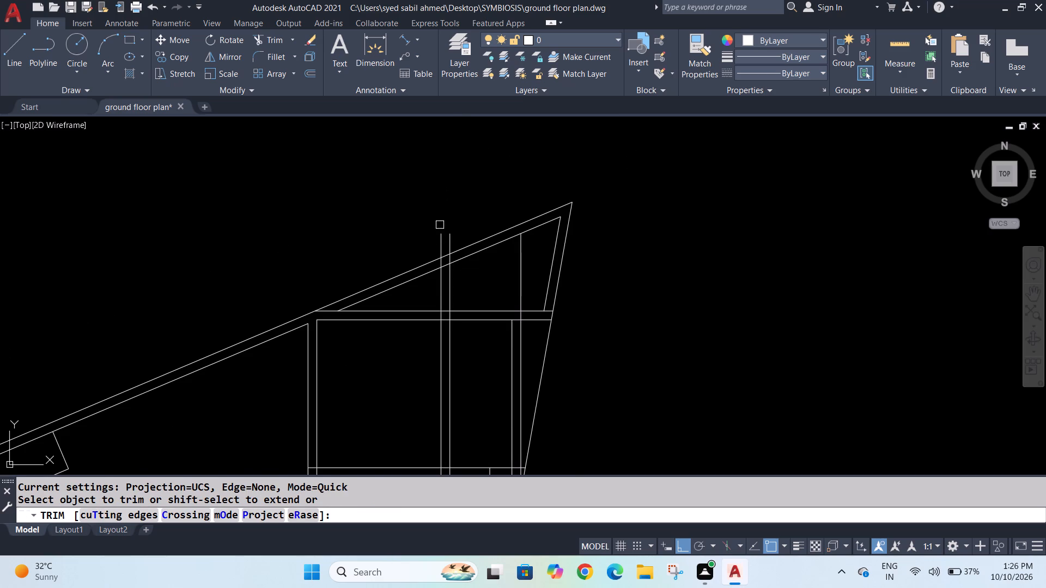
left_click(438, 234)
left_click(447, 237)
scroll(445, 268, "up", 4)
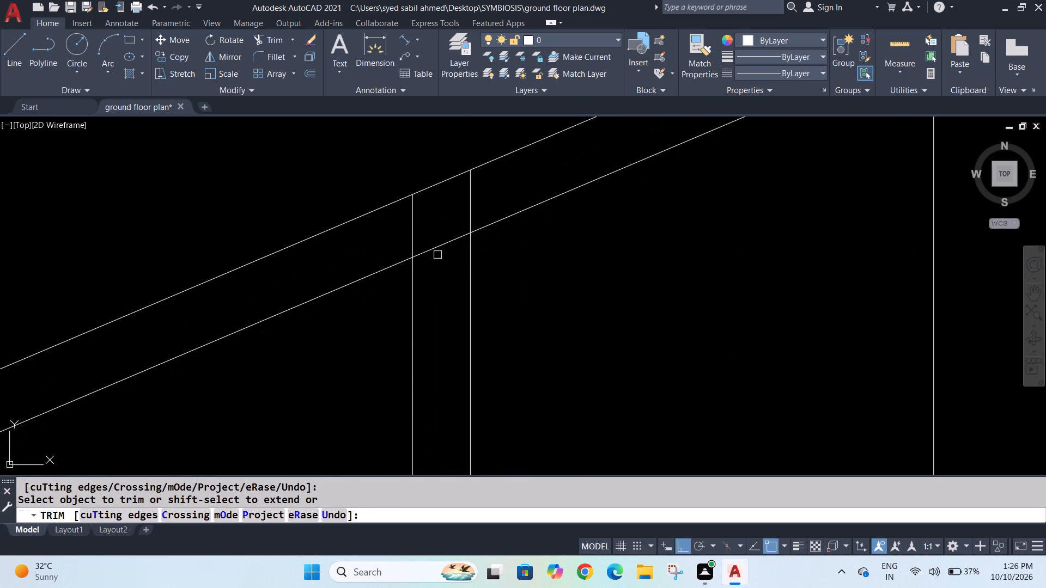
left_click(411, 232)
left_click(468, 206)
Trim away the inner slanted boundary line between the new partition and the upper room's top wall.
scroll(403, 258, "down", 4)
left_click(337, 297)
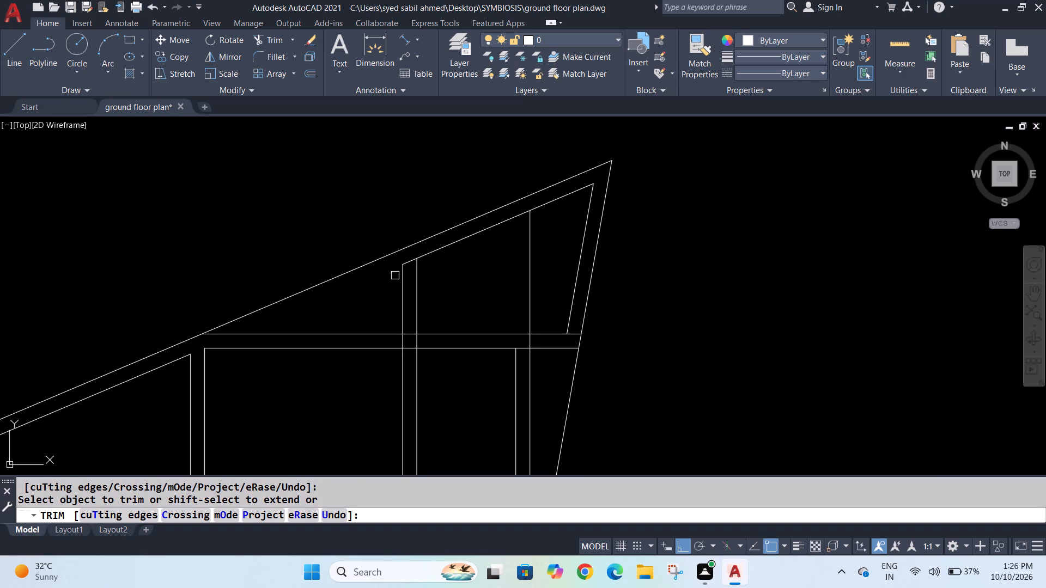
Open the partition's junction with the upper room's top wall and trim away both partition lines inside the room below.
scroll(400, 341, "up", 4)
left_click(411, 338)
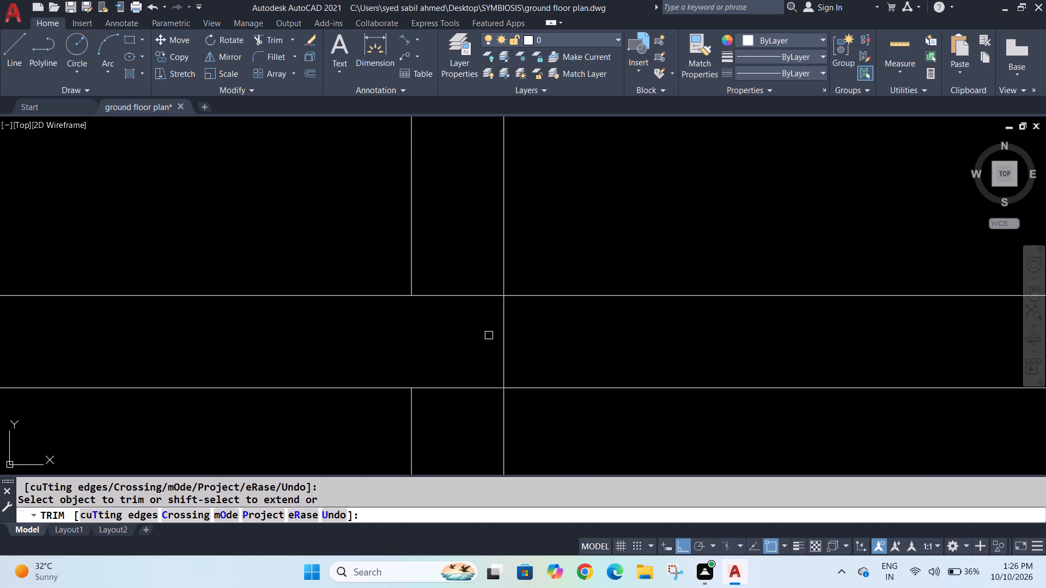
left_click(503, 338)
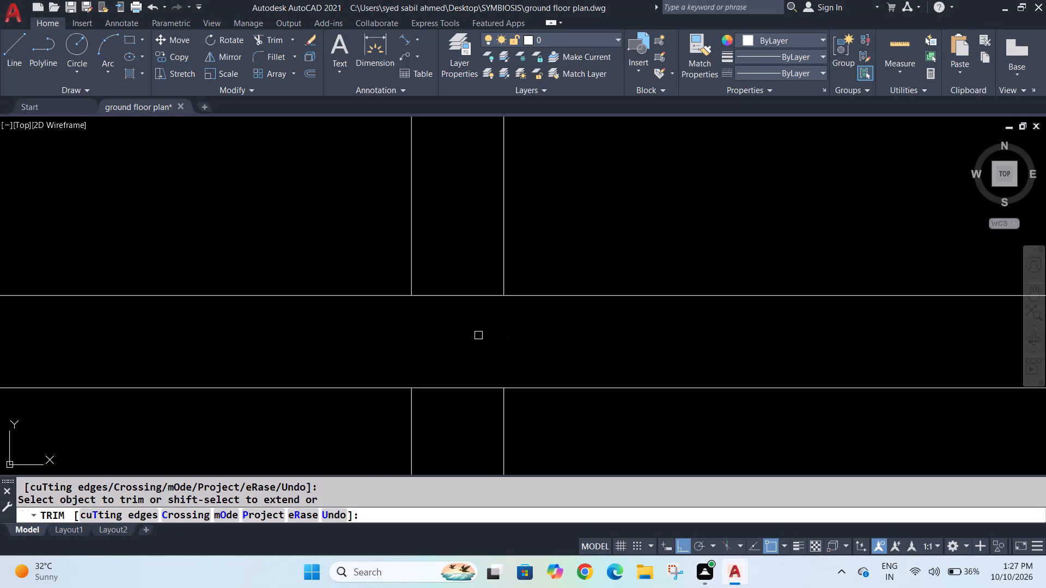
key("ctrl+z")
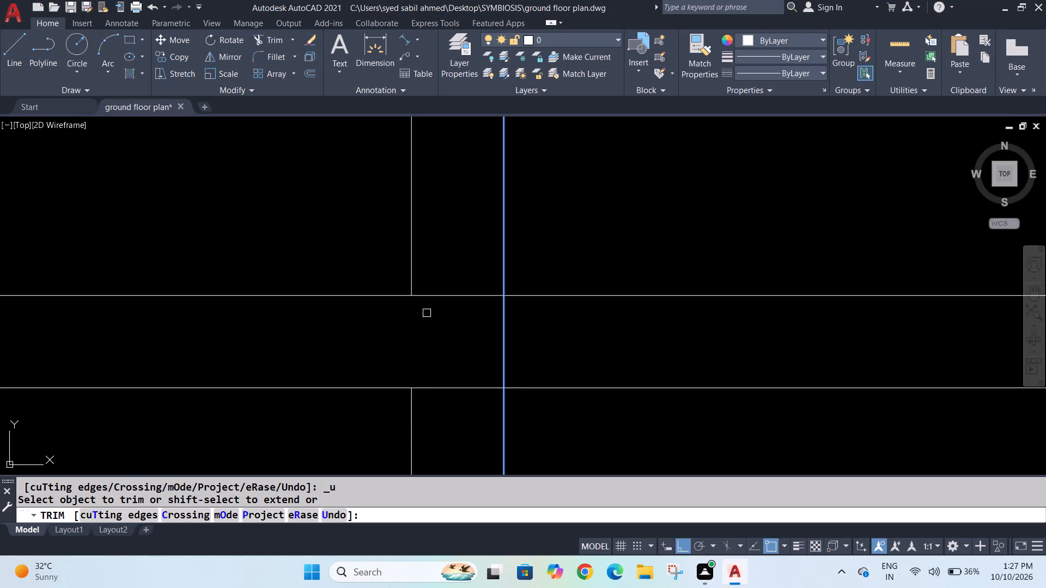
left_click(454, 297)
left_click(415, 422)
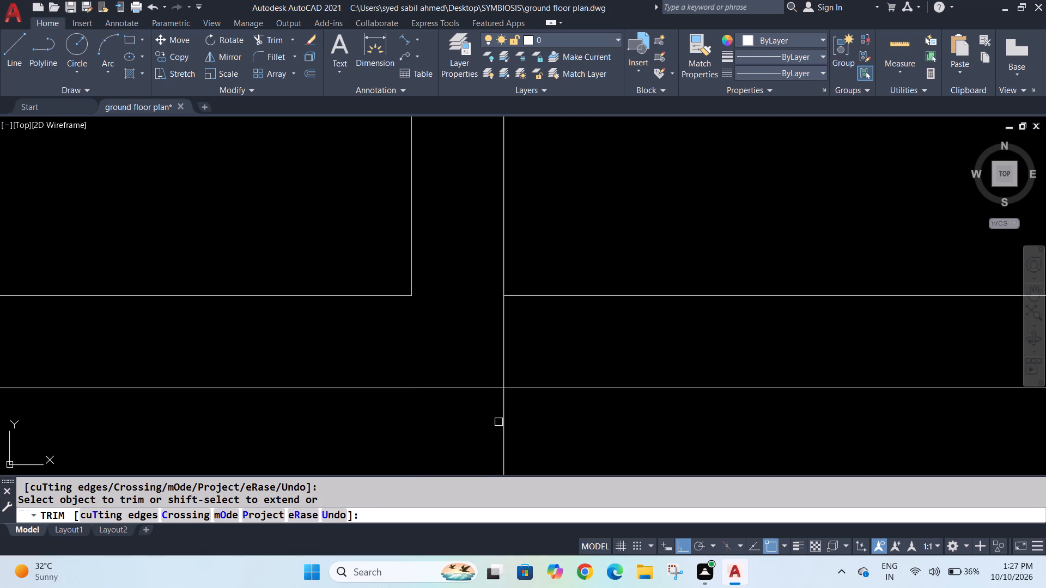
left_click(501, 419)
Trim away the extended right wall line inside the triangular space and across the upper room's top wall.
scroll(501, 419, "down", 4)
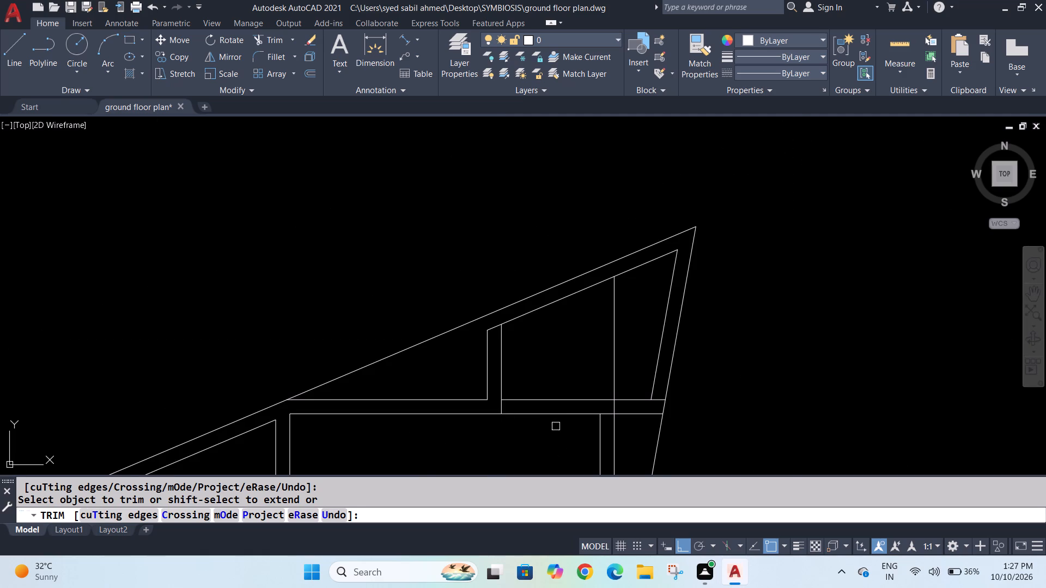
scroll(524, 452, "down", 2)
scroll(525, 446, "up", 4)
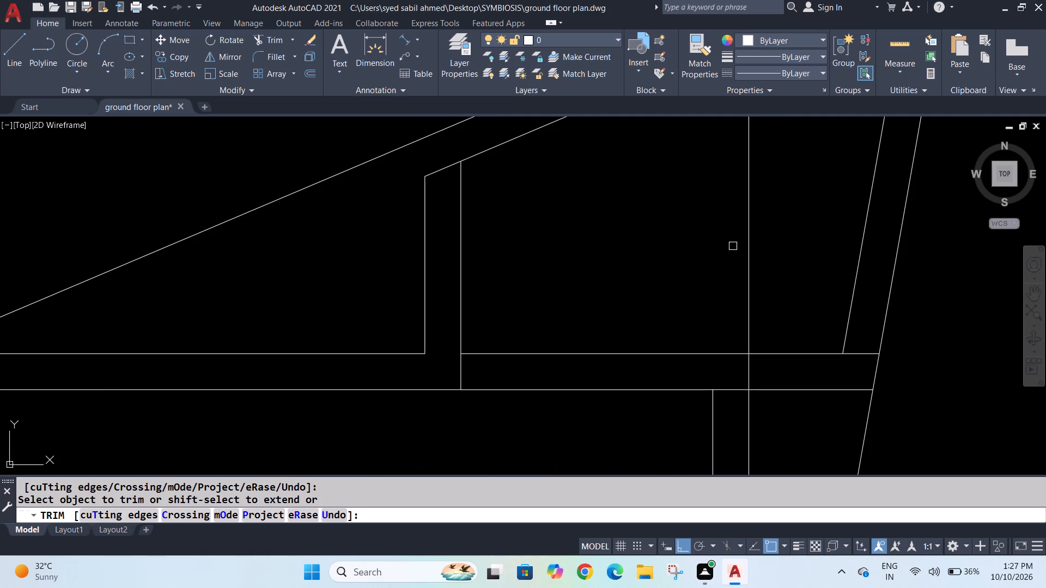
left_click(747, 246)
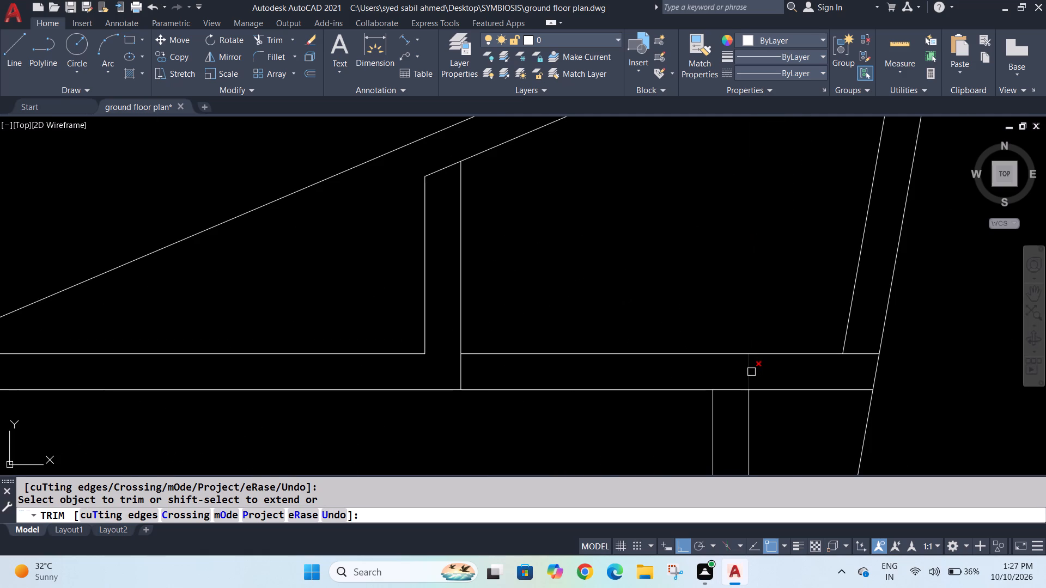
left_click(751, 372)
scroll(674, 414, "down", 5)
scroll(641, 468, "up", 5)
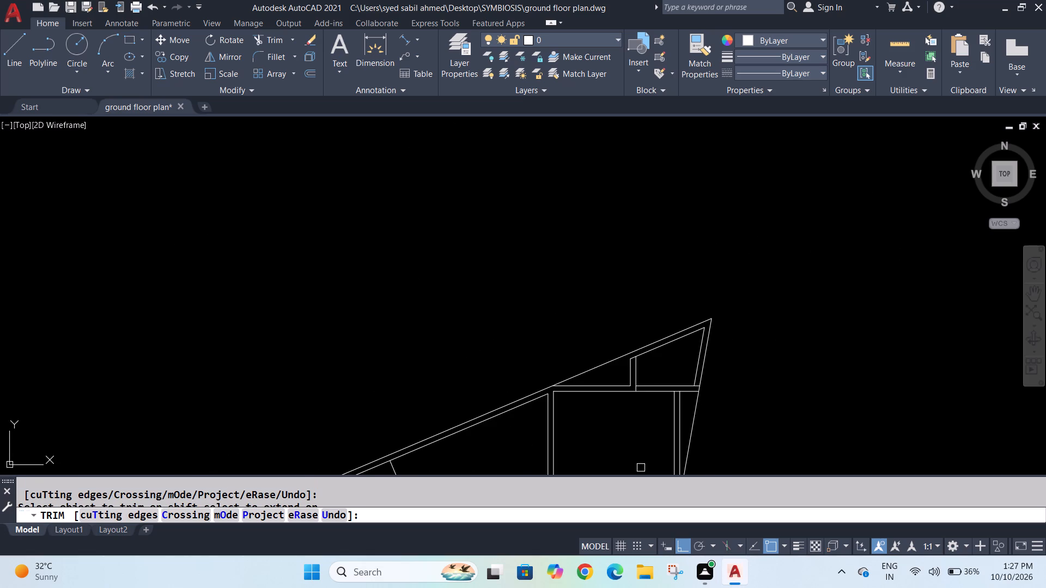
Trim away the lower wall line where it crosses the thickness of the upper room's bottom wall.
scroll(636, 430, "down", 2)
scroll(640, 323, "down", 3)
scroll(630, 380, "up", 4)
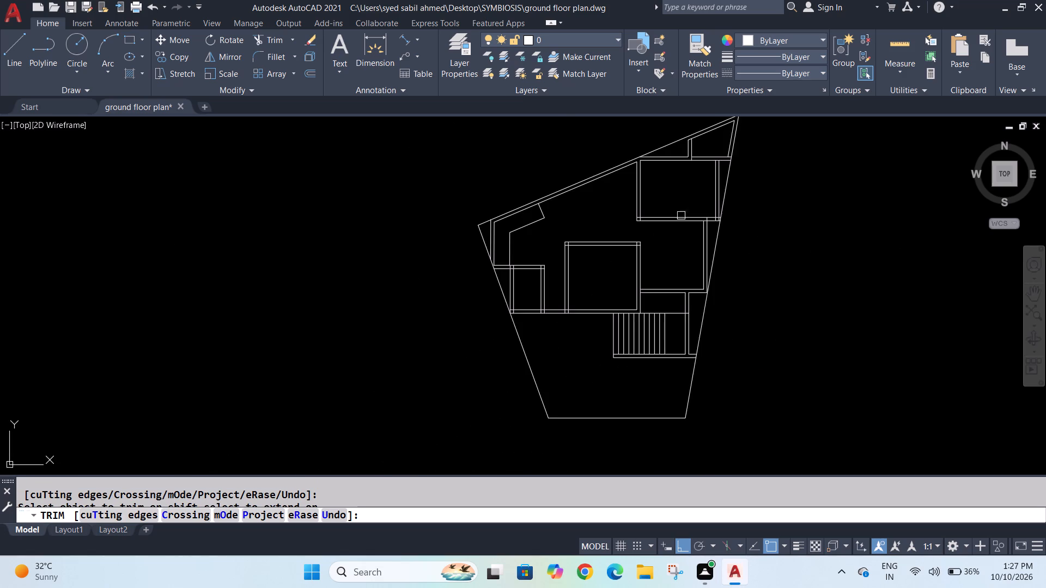
scroll(687, 194, "up", 2)
middle_click_drag(686, 210, 634, 367)
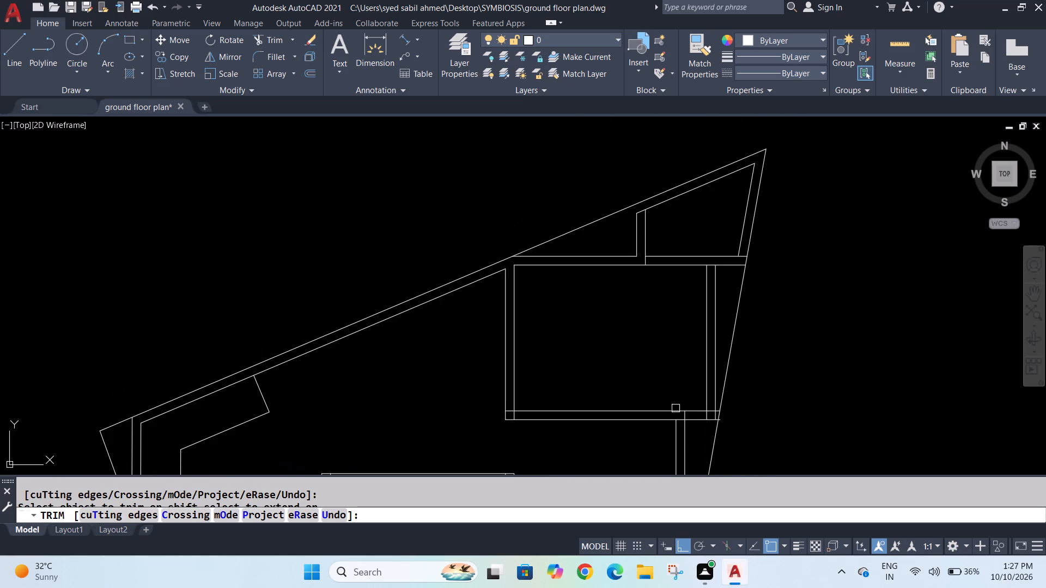
scroll(679, 425, "up", 2)
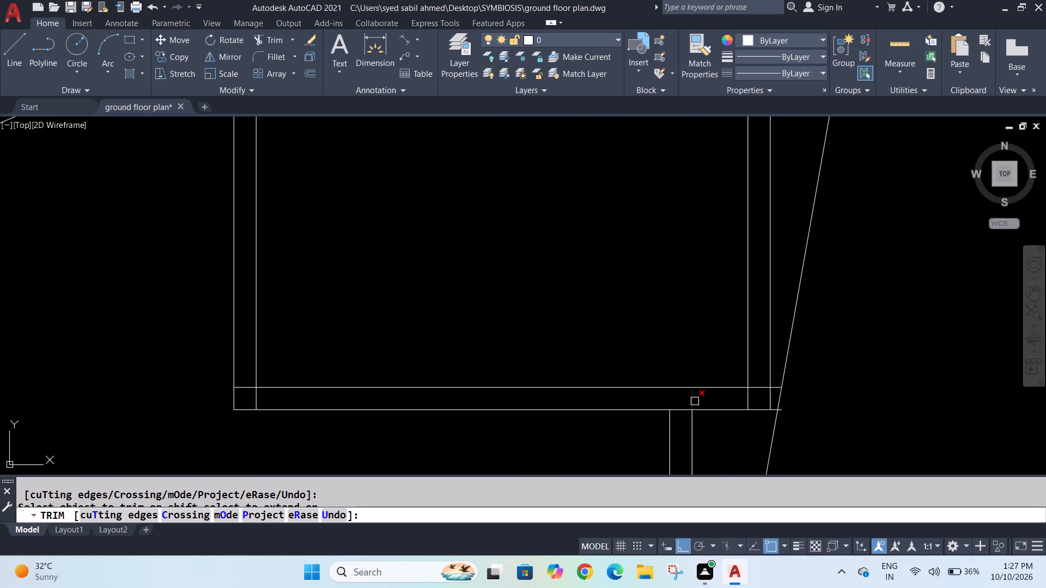
left_click(695, 401)
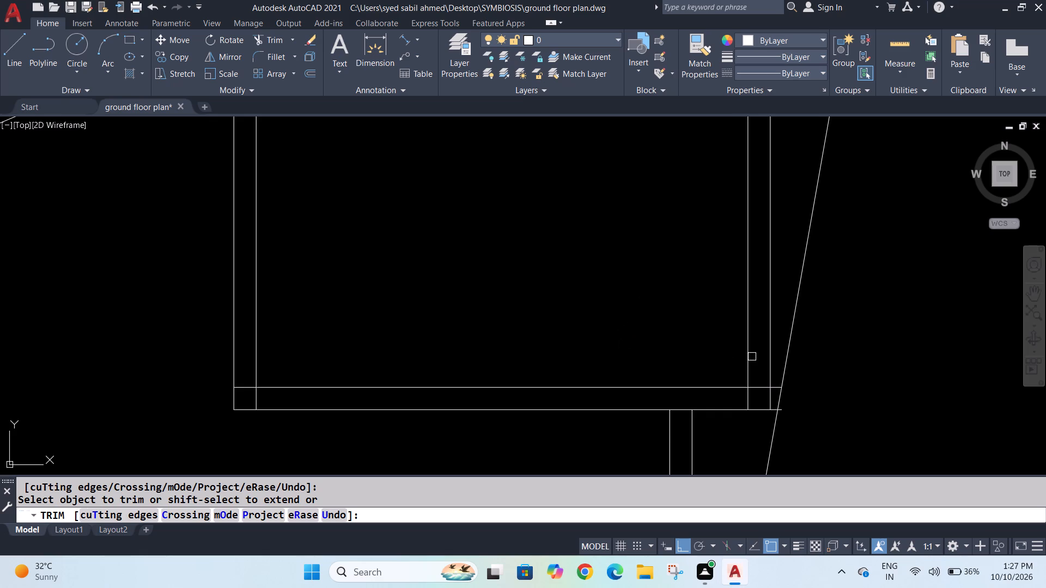
Trim both lines of the upper room's bottom wall back to the outer face of its right wall.
scroll(775, 397, "up", 2)
left_click(782, 421)
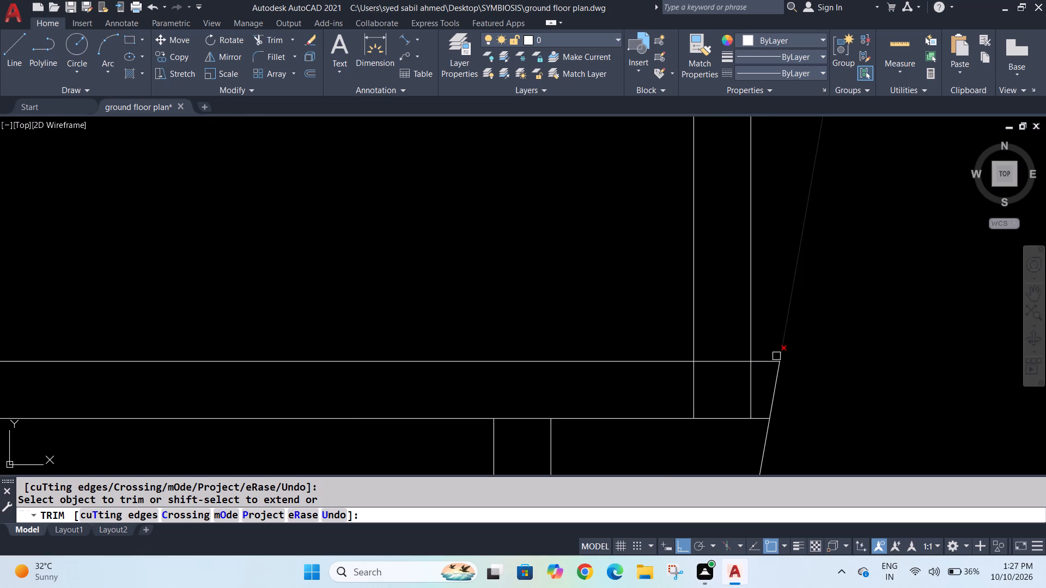
left_click(763, 364)
left_click(760, 420)
Extend the partition's left line in the triangular space up to the outer slanted boundary line.
scroll(479, 240, "down", 4)
scroll(445, 169, "up", 1)
middle_click_drag(445, 171, 527, 382)
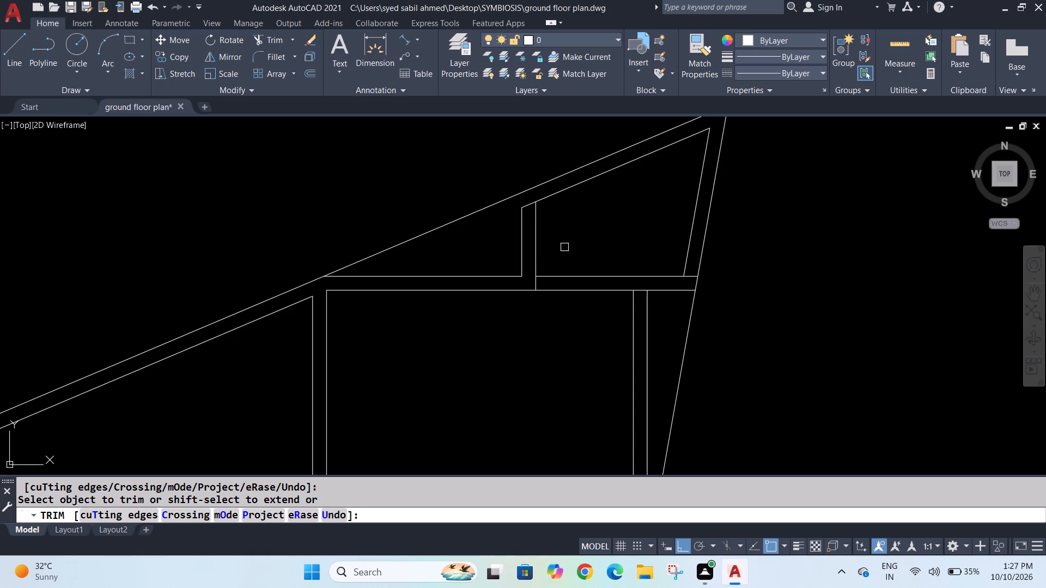
key("Escape")
key("Escape")
type("ex")
key("Return")
left_click(519, 222)
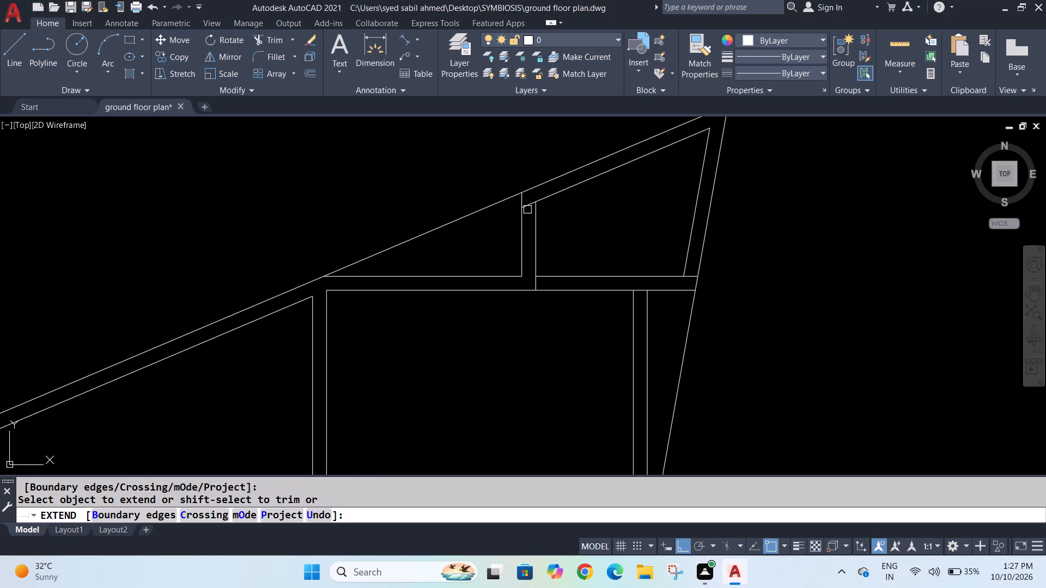
Trim away the short piece of inner slanted boundary line between the two partition lines.
key("Escape")
key("Escape")
type("tr")
key("Return")
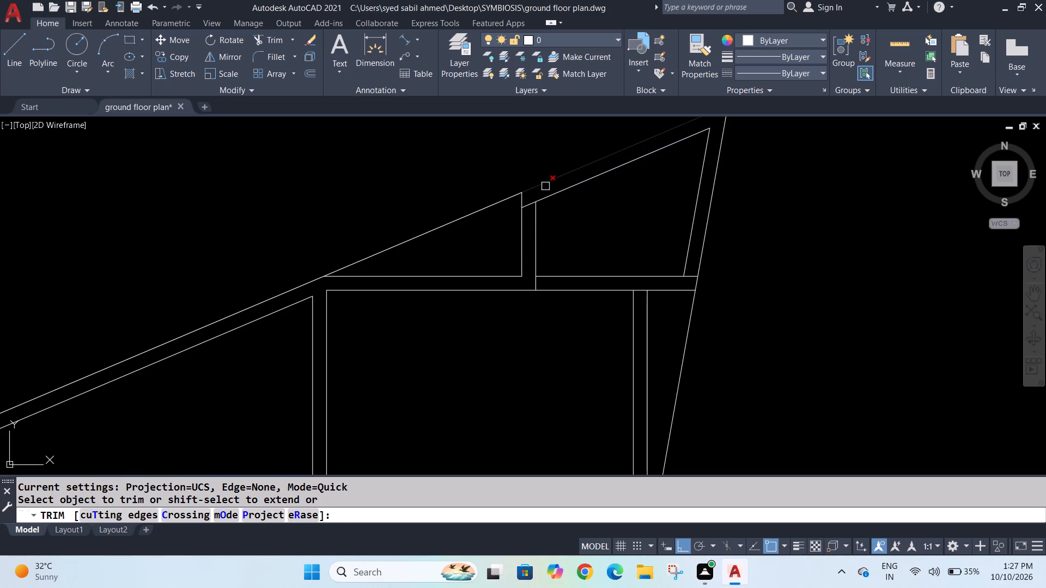
left_click(530, 204)
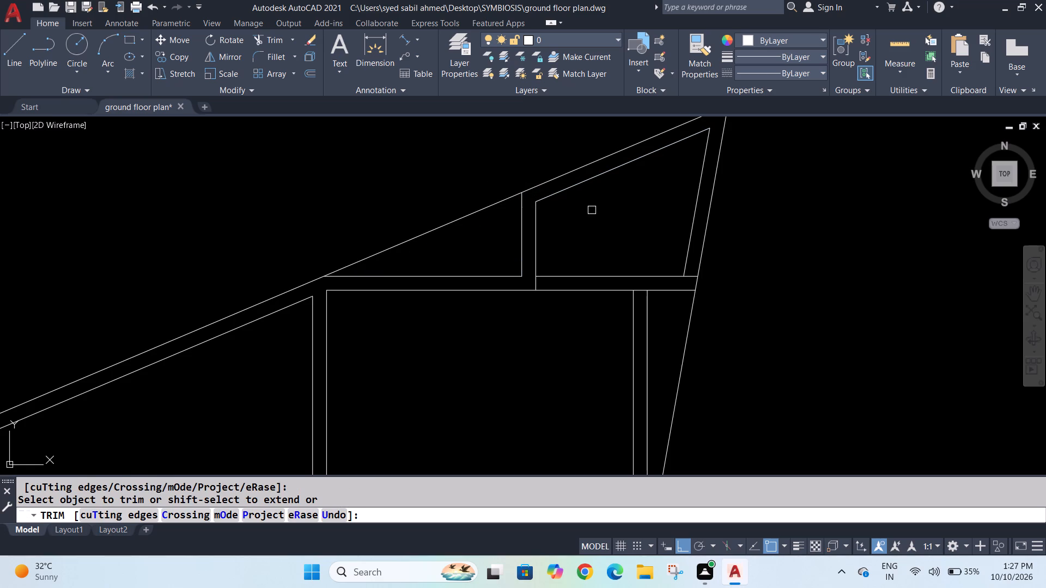
Trim the upper room's top wall lines where they cross the right boundary wall's thickness and the room's right wall thickness.
scroll(592, 212, "down", 1)
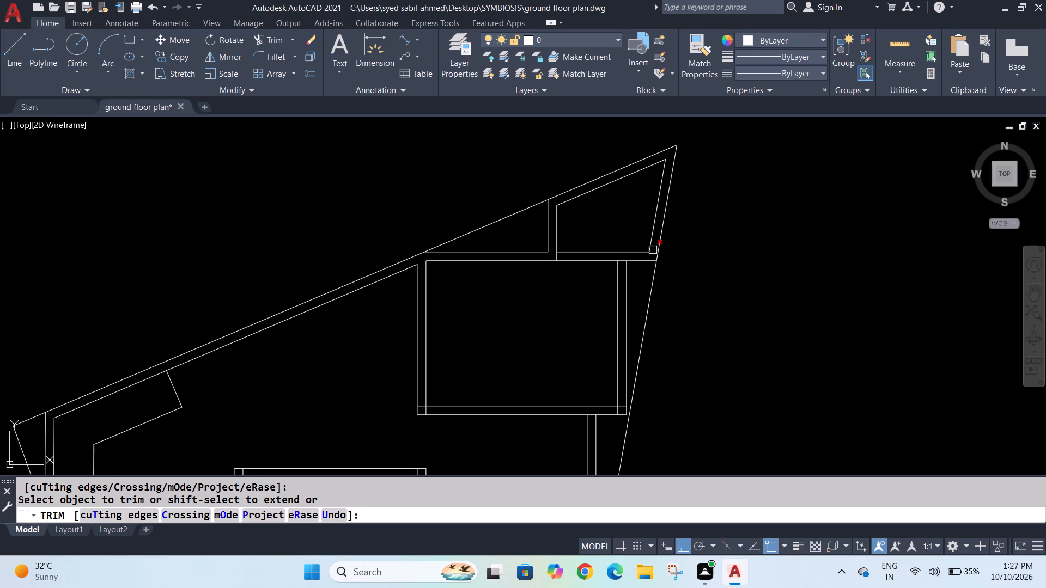
scroll(657, 256, "up", 4)
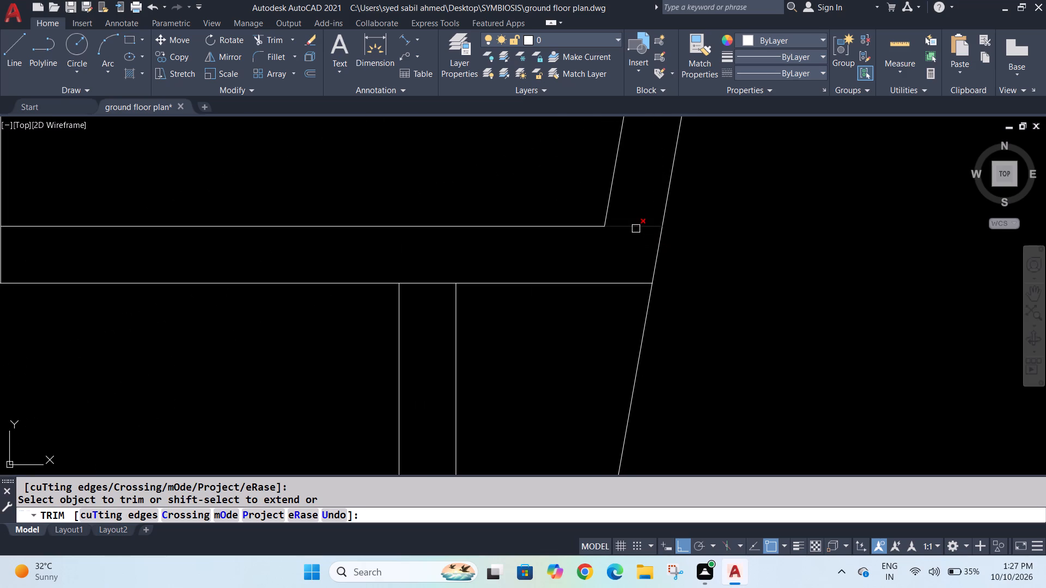
left_click(636, 229)
scroll(628, 237, "down", 3)
scroll(568, 266, "up", 4)
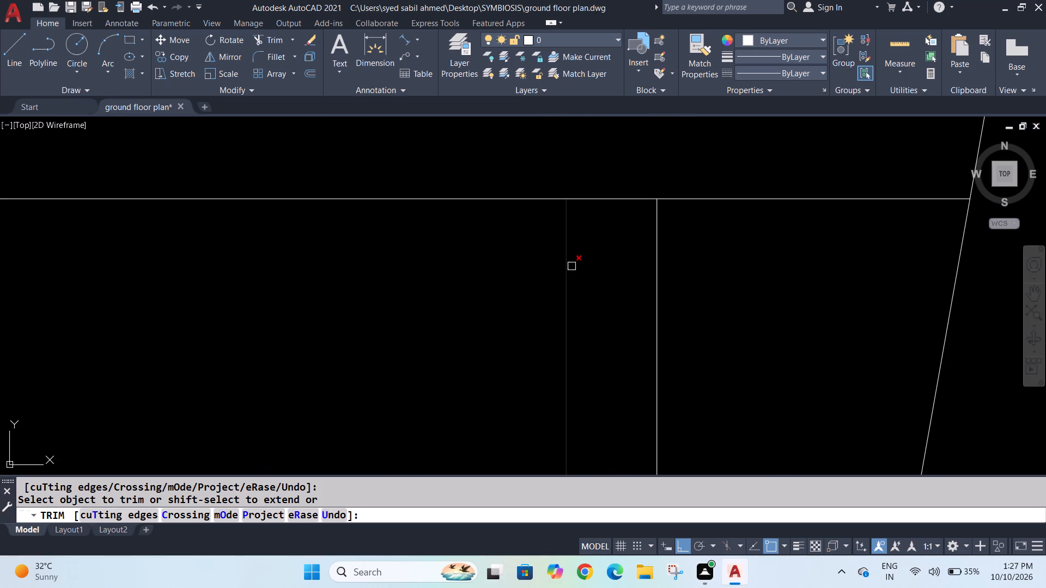
left_click(613, 201)
scroll(602, 249, "down", 6)
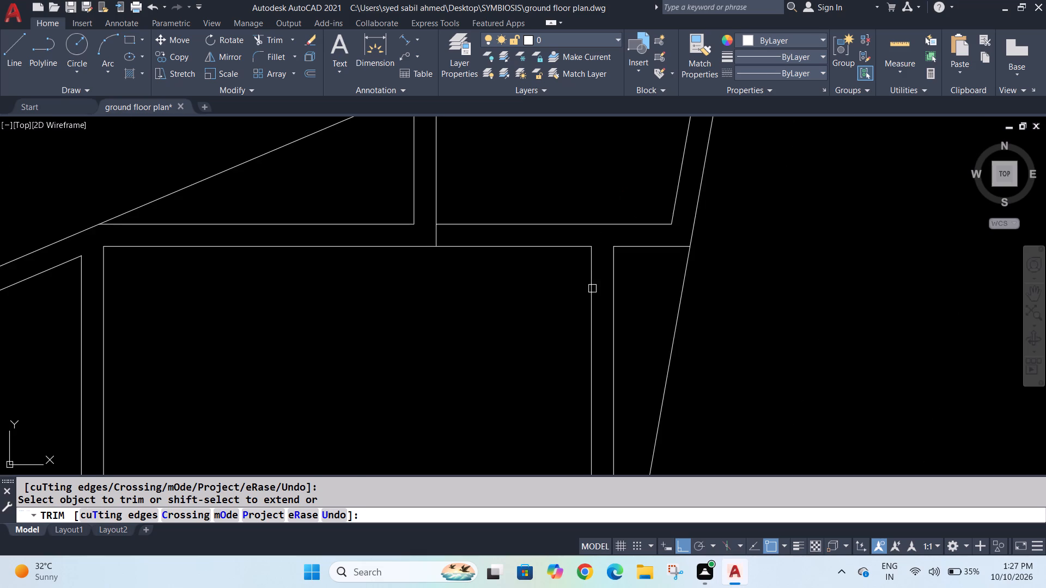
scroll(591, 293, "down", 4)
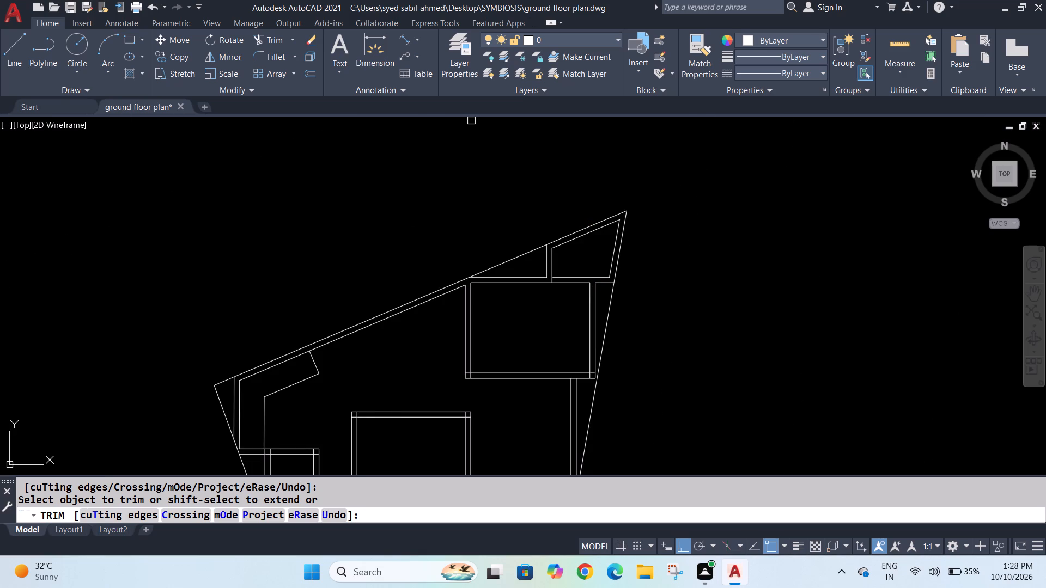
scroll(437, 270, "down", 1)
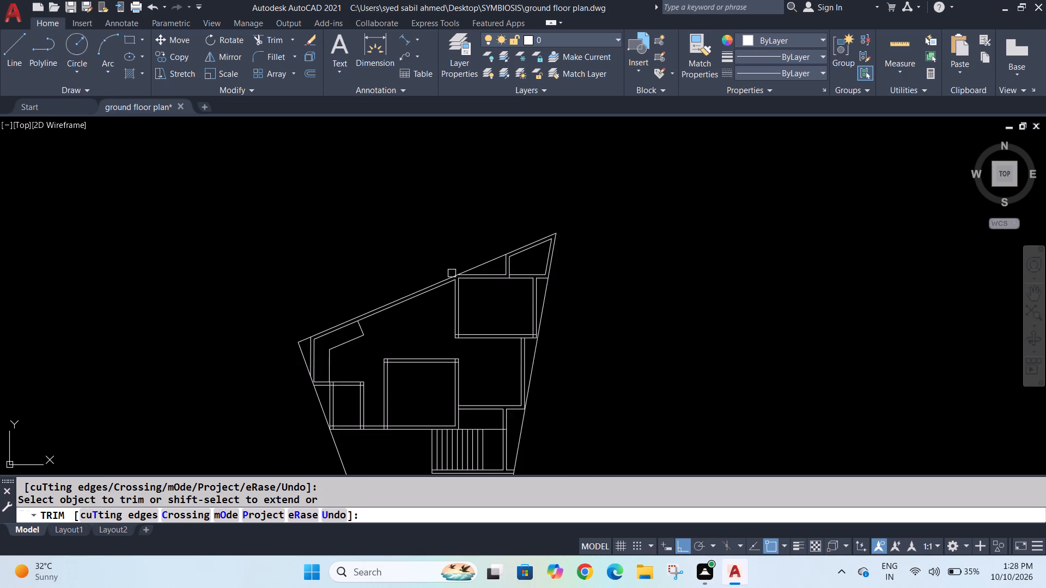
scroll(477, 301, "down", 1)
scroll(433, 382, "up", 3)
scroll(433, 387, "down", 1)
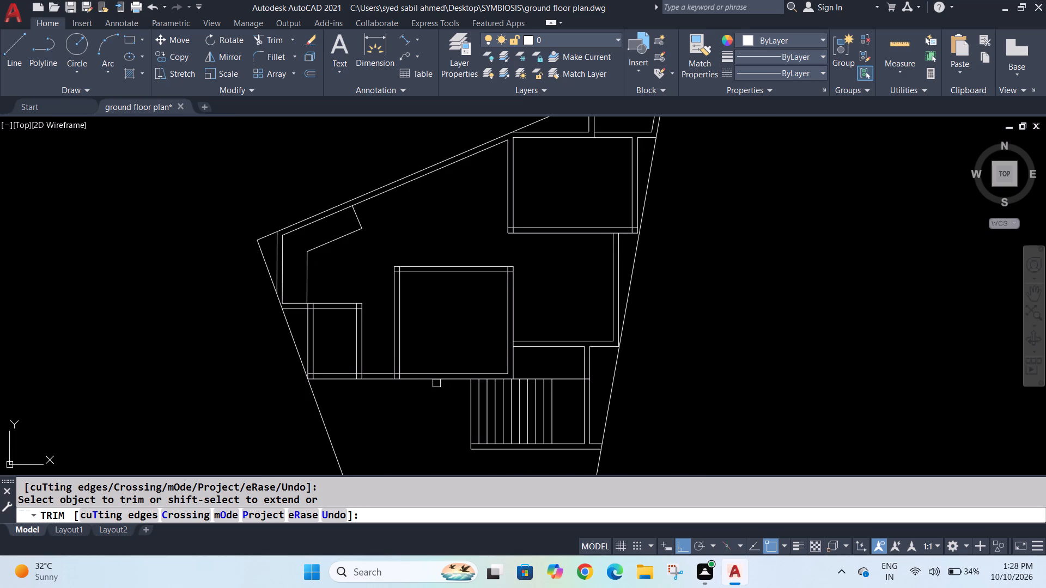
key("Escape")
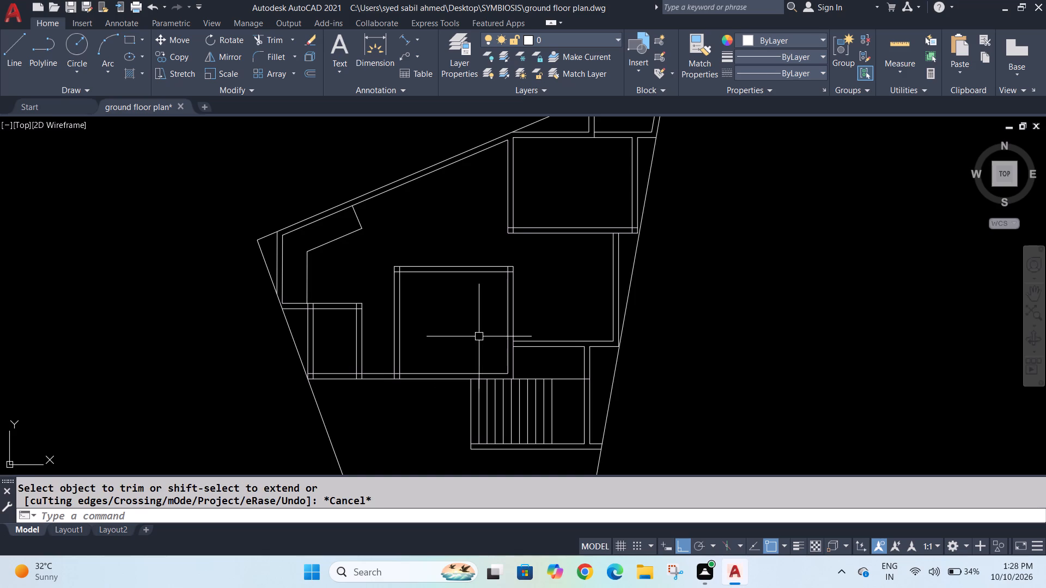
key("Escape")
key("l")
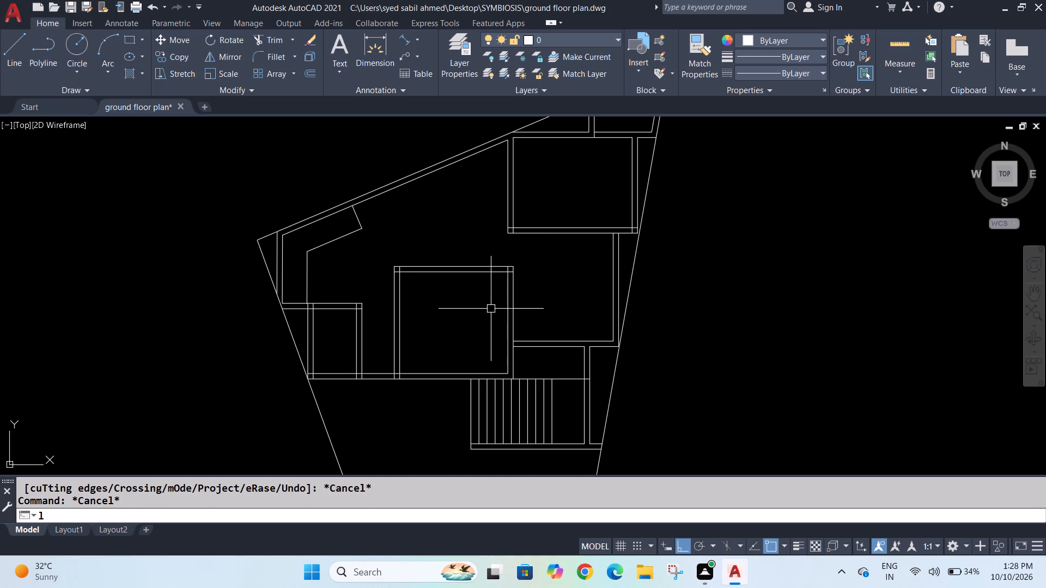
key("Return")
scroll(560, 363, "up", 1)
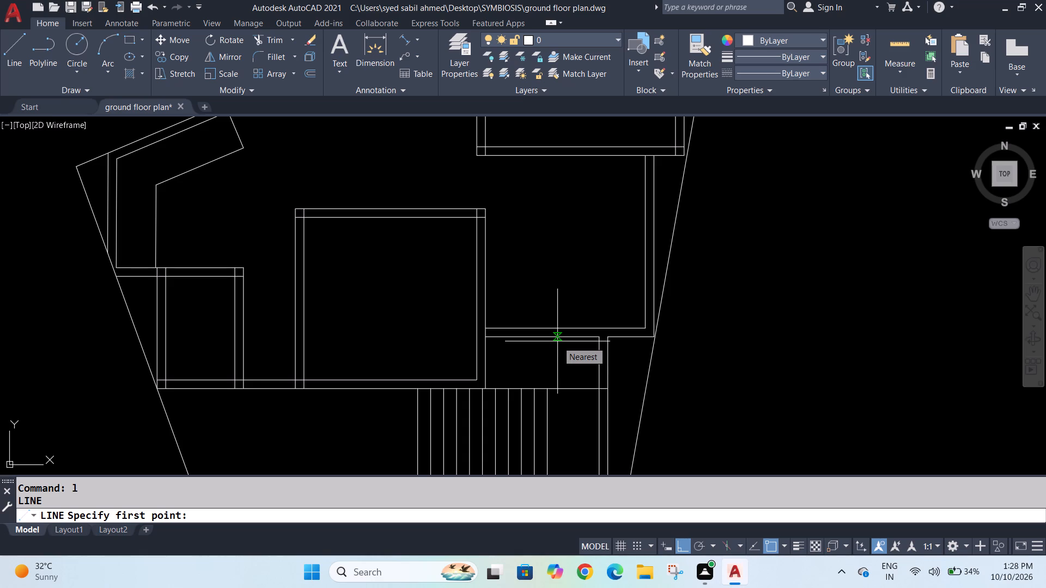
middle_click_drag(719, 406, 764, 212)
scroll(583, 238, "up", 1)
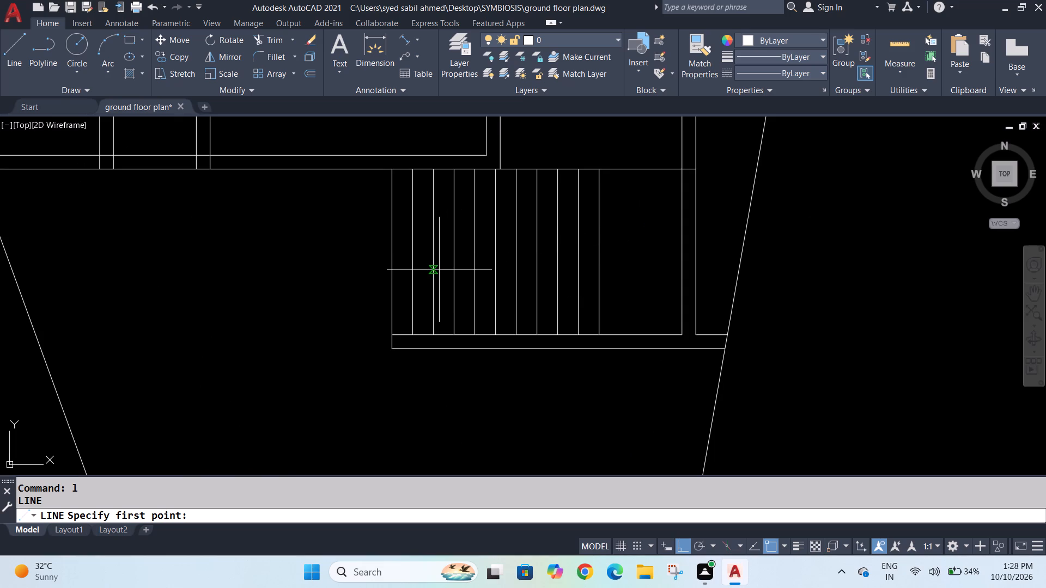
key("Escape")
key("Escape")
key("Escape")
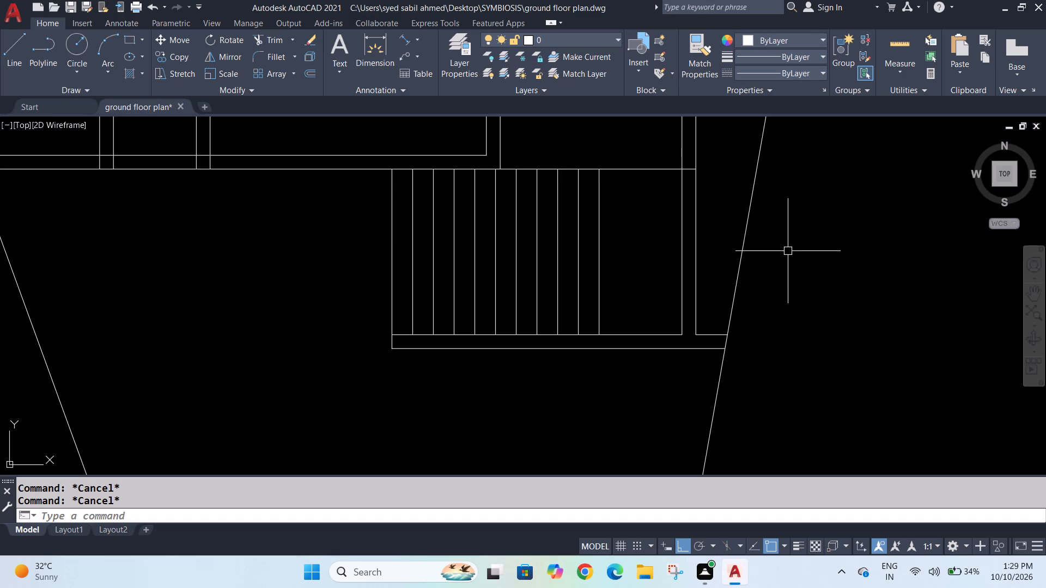
Offset the staircase's upper and lower edge lines 2'-11" inward to divide the stairs into two flights.
key("o")
key("Return")
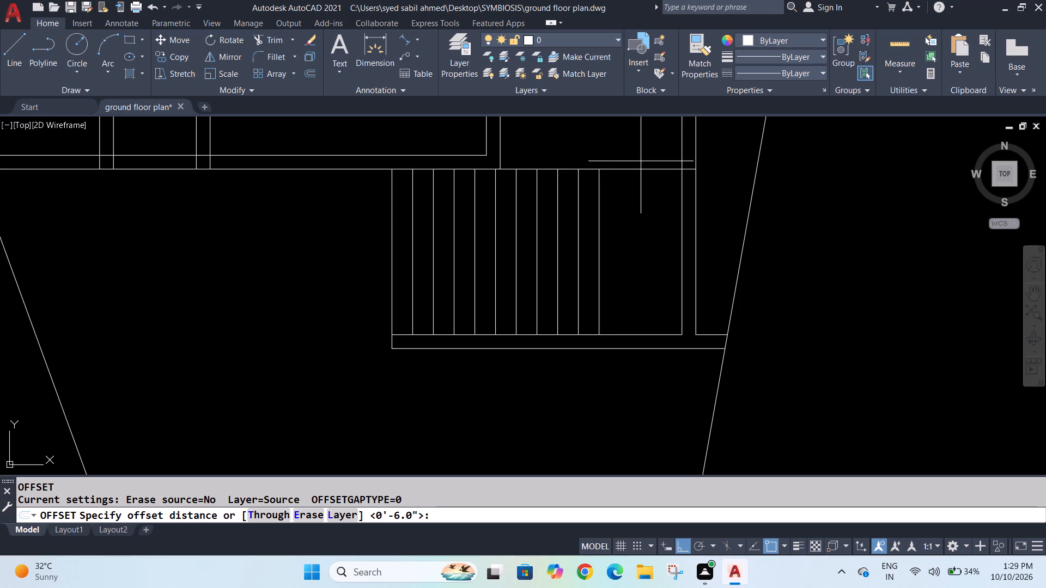
key("2")
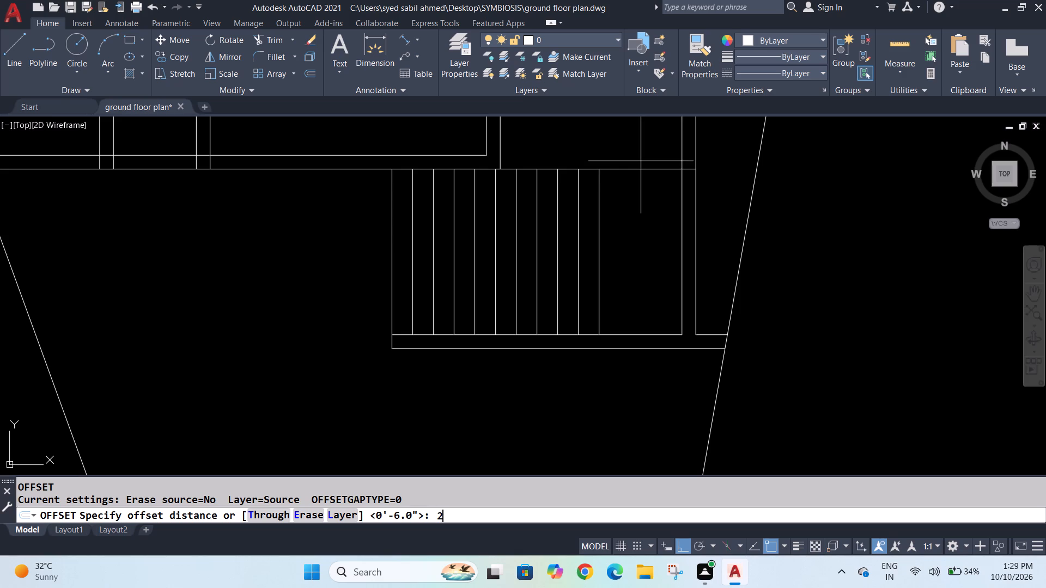
key("apostrophe")
key("minus")
type("11")
key("shift+quotedbl")
key("Return")
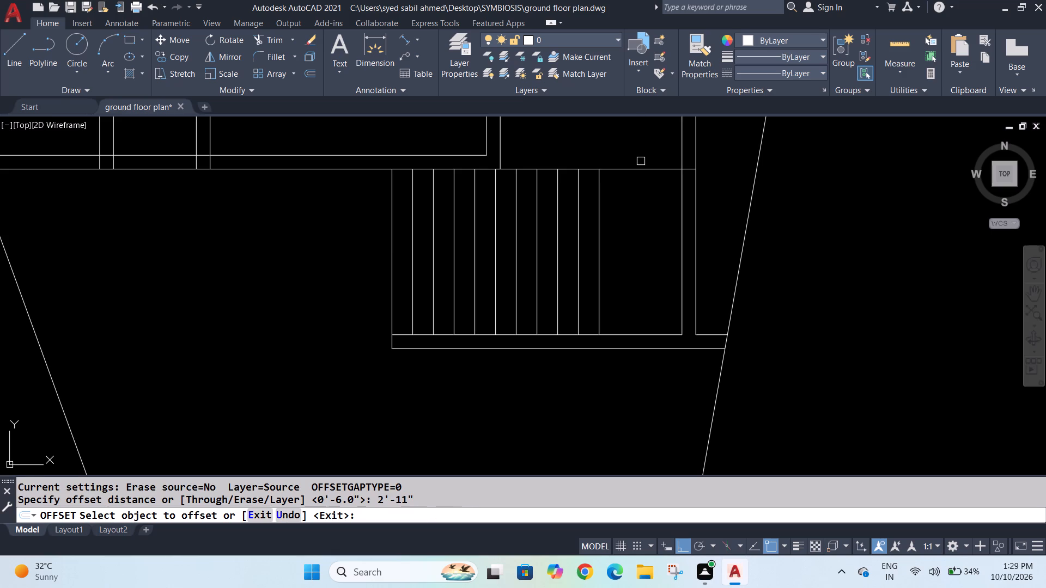
left_click(637, 171)
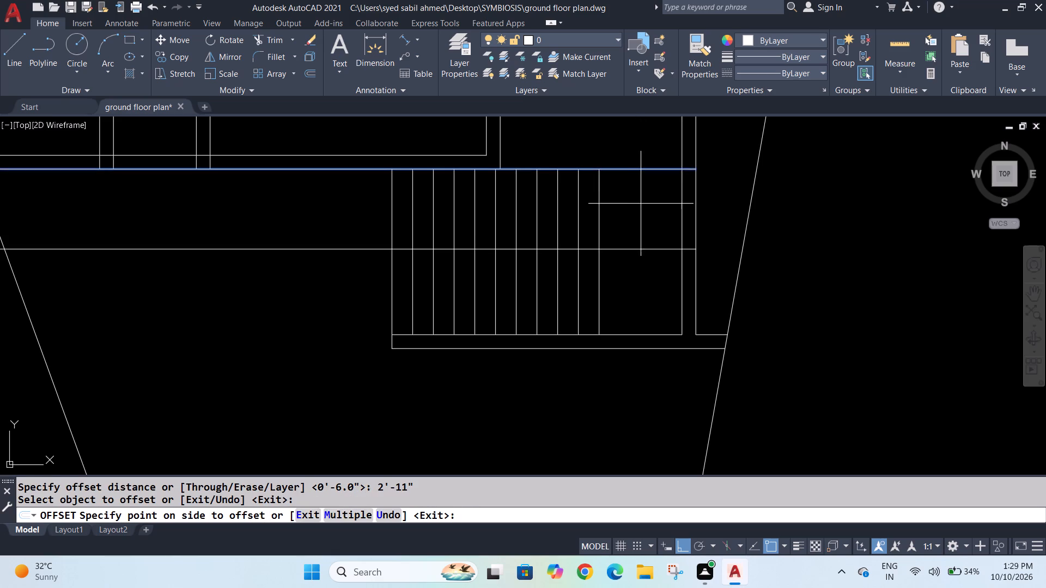
left_click(641, 206)
left_click(631, 338)
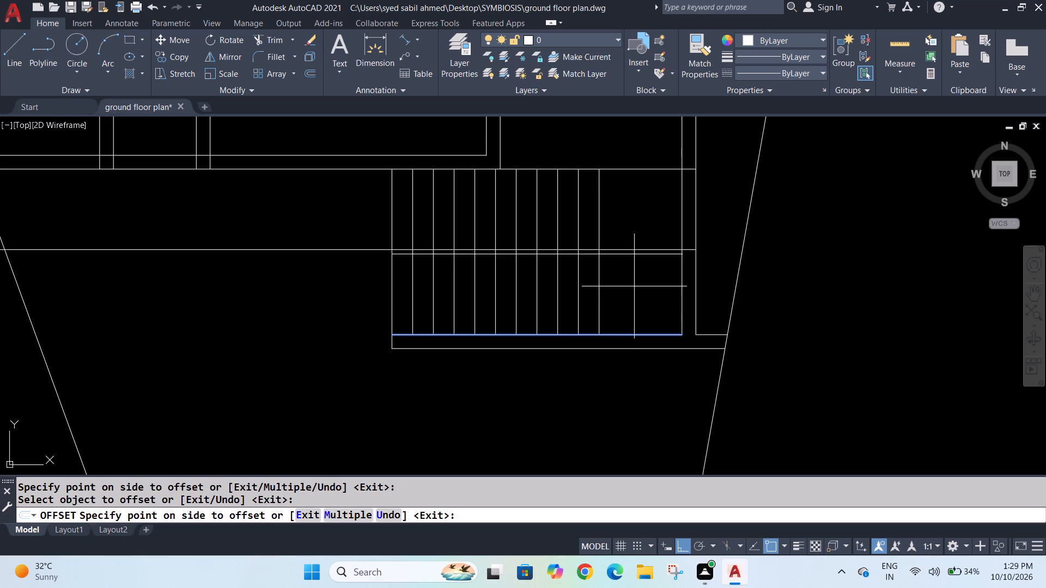
left_click(634, 286)
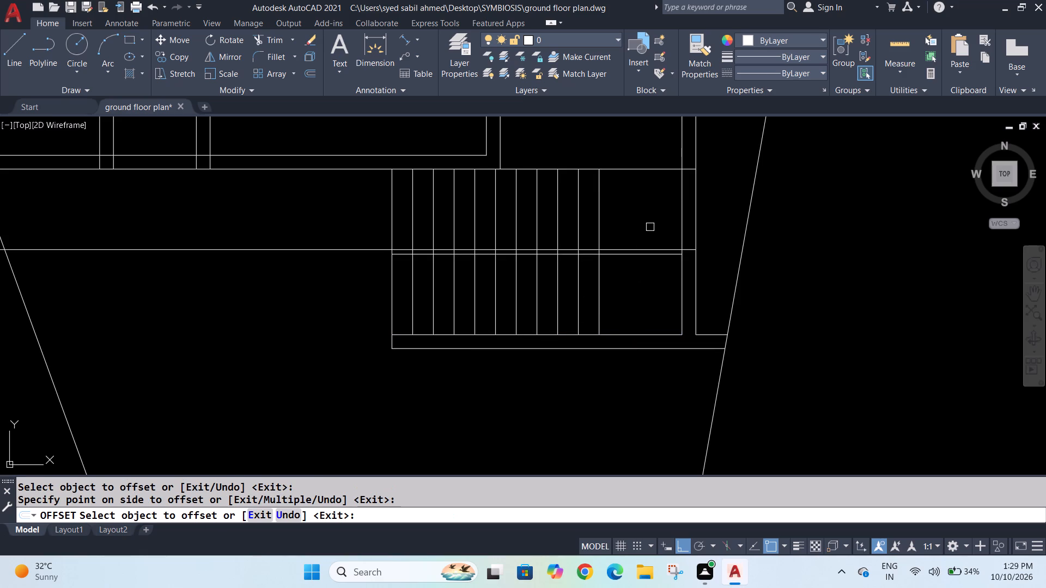
type("tr")
key("Escape")
key("Escape")
key("Escape")
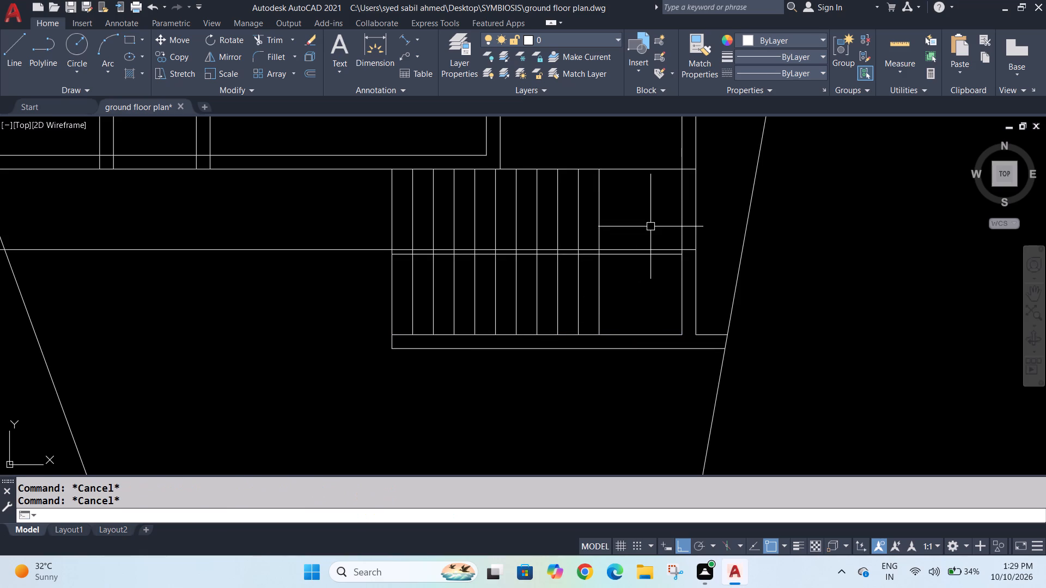
Trim the two flight divider lines back to the treads, removing the parts beyond the stairs, across the landing, in the right wall and at the left boundary.
type("tr")
key("Return")
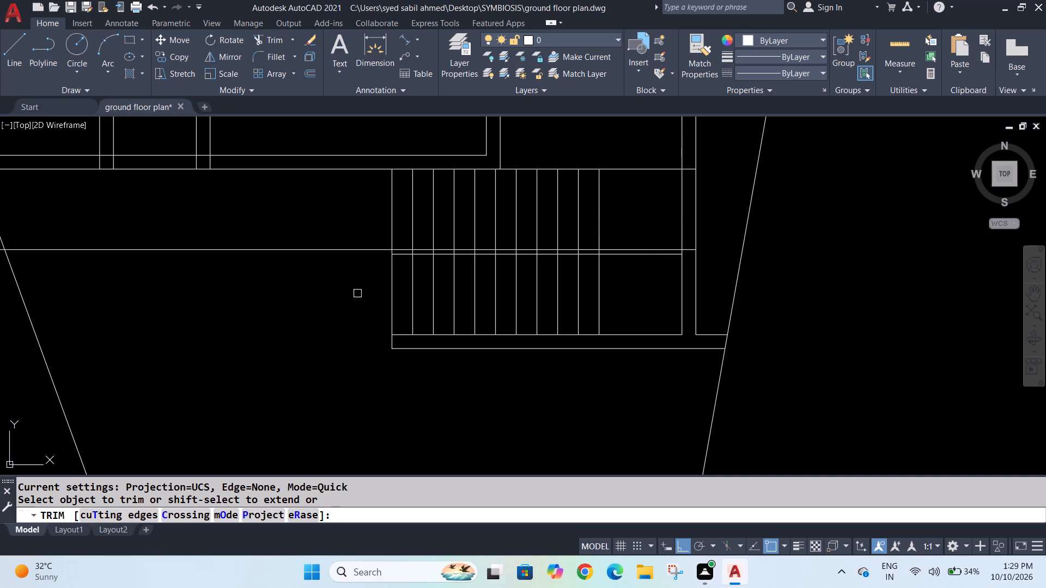
left_click(202, 250)
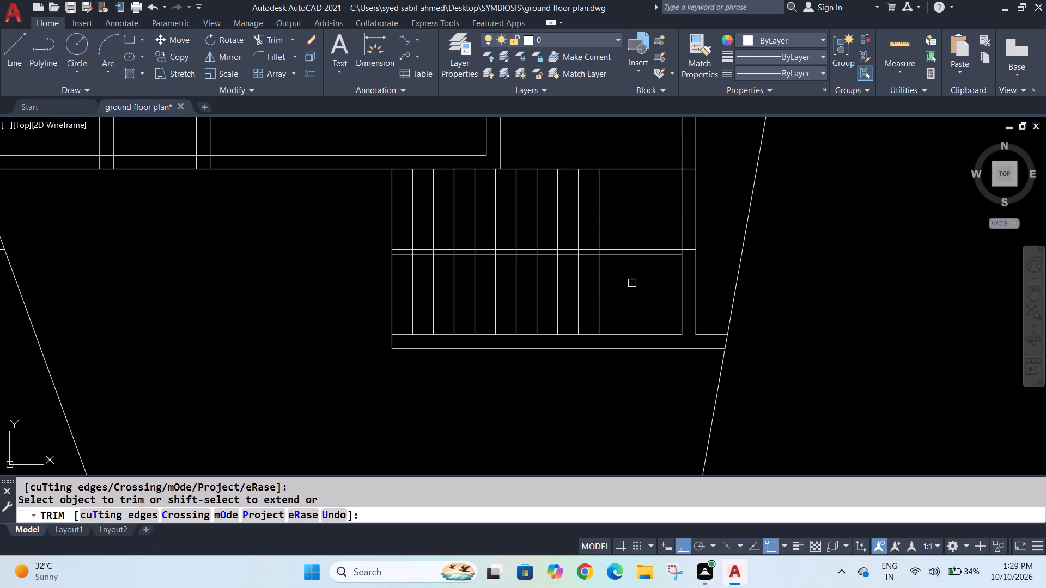
left_click(636, 251)
left_click(636, 251)
left_click(644, 250)
scroll(685, 249, "up", 3)
left_click(685, 252)
scroll(515, 313, "down", 6)
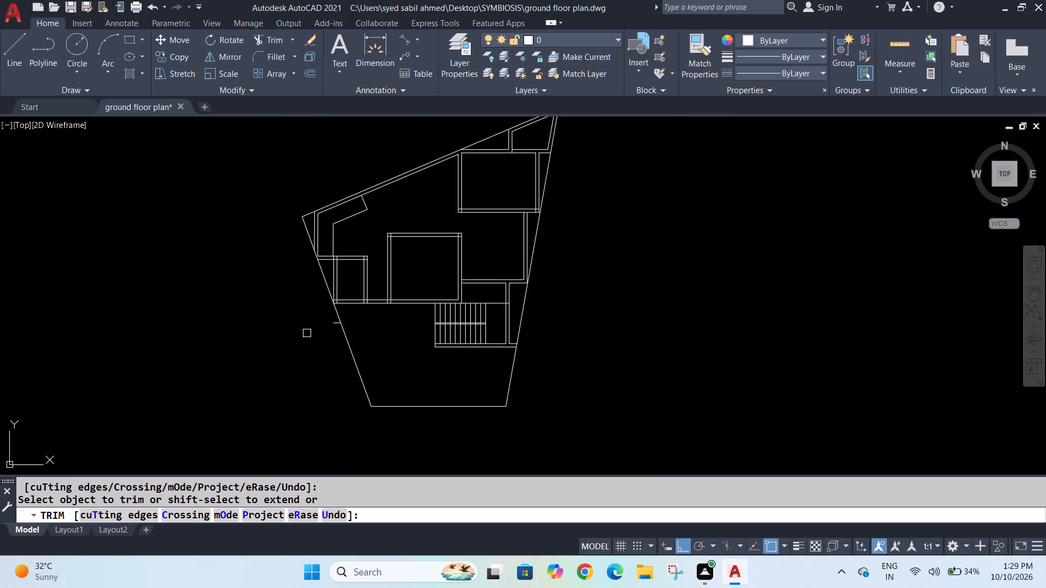
scroll(309, 334, "up", 5)
left_click(580, 222)
scroll(486, 278, "down", 6)
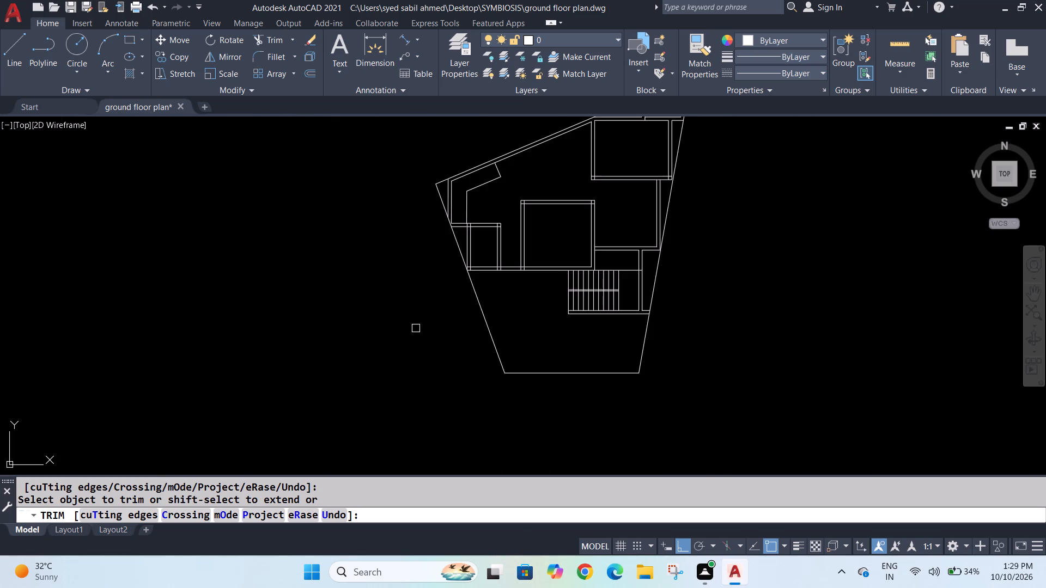
Trim the staircase's upper edge line where it crosses the thickness of the stairwell's right wall.
scroll(617, 260, "up", 4)
scroll(622, 286, "down", 3)
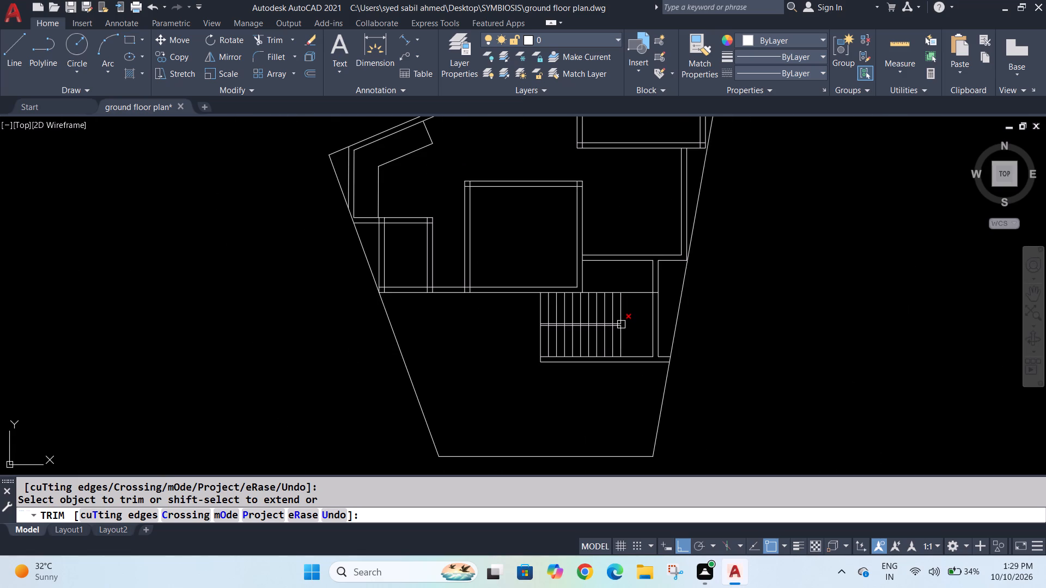
scroll(621, 324, "up", 1)
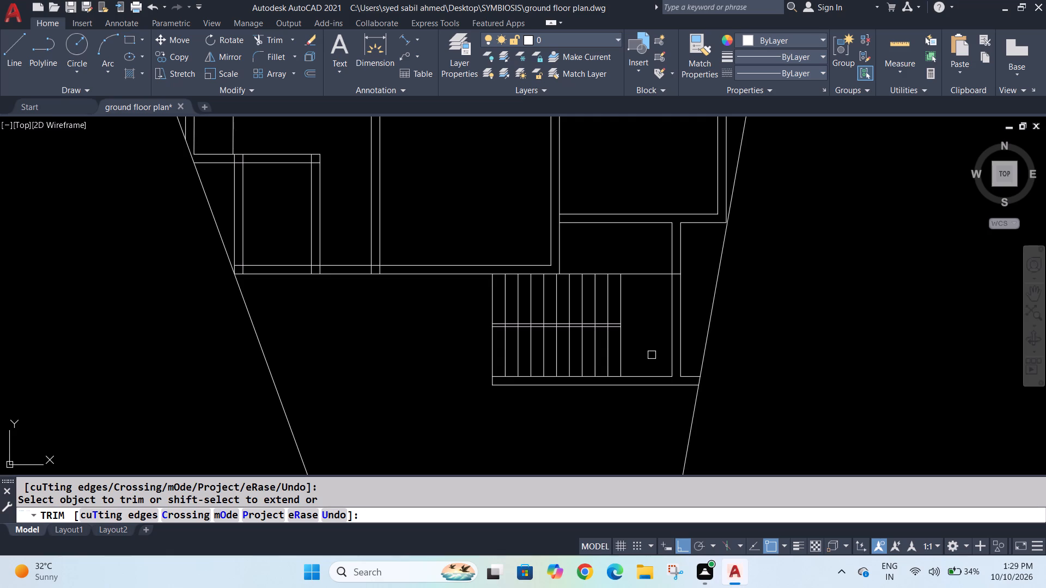
scroll(661, 324, "down", 1)
scroll(660, 325, "up", 1)
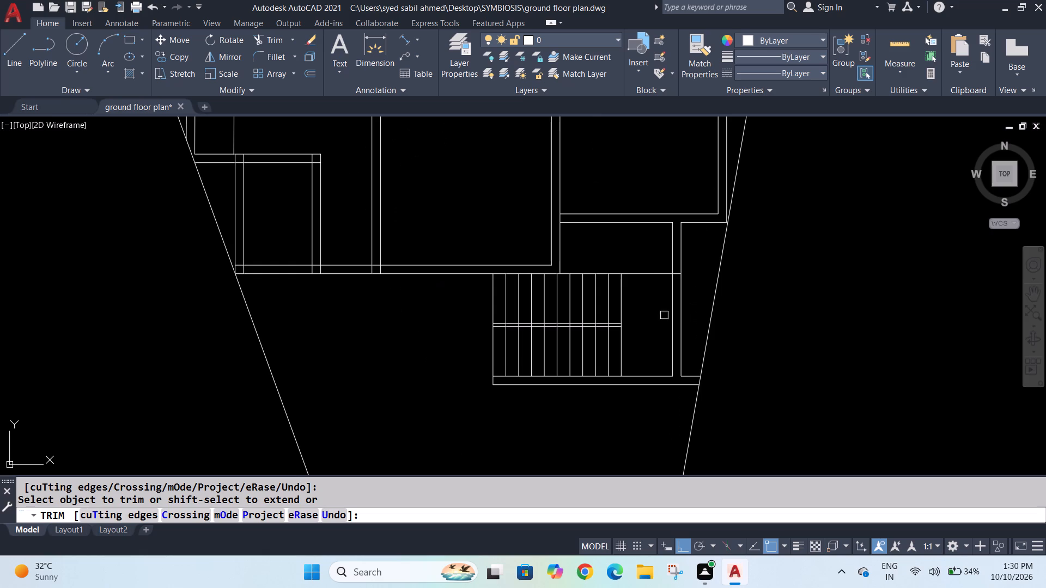
scroll(691, 262, "up", 3)
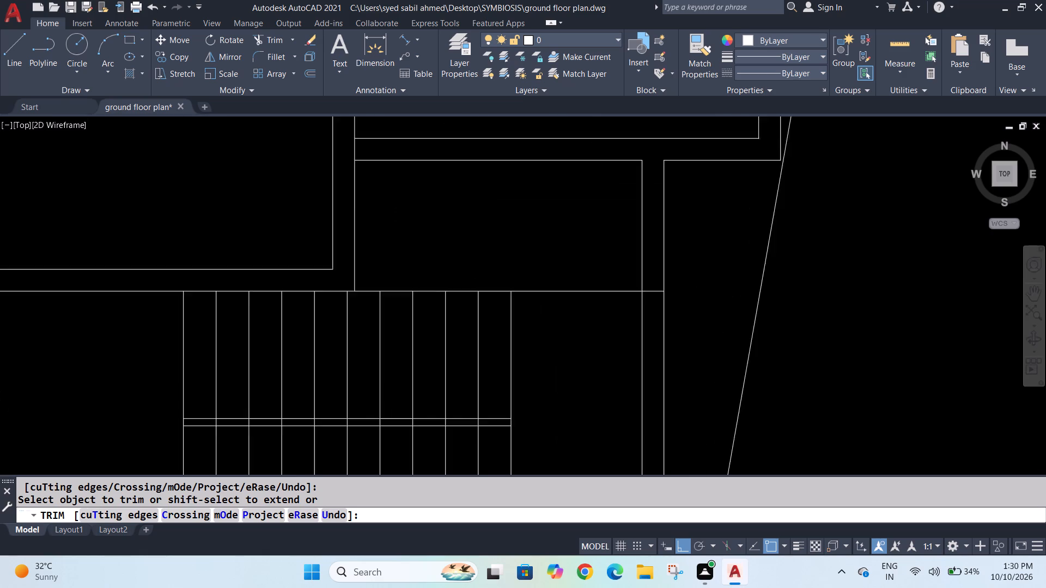
left_click(630, 309)
scroll(629, 309, "down", 4)
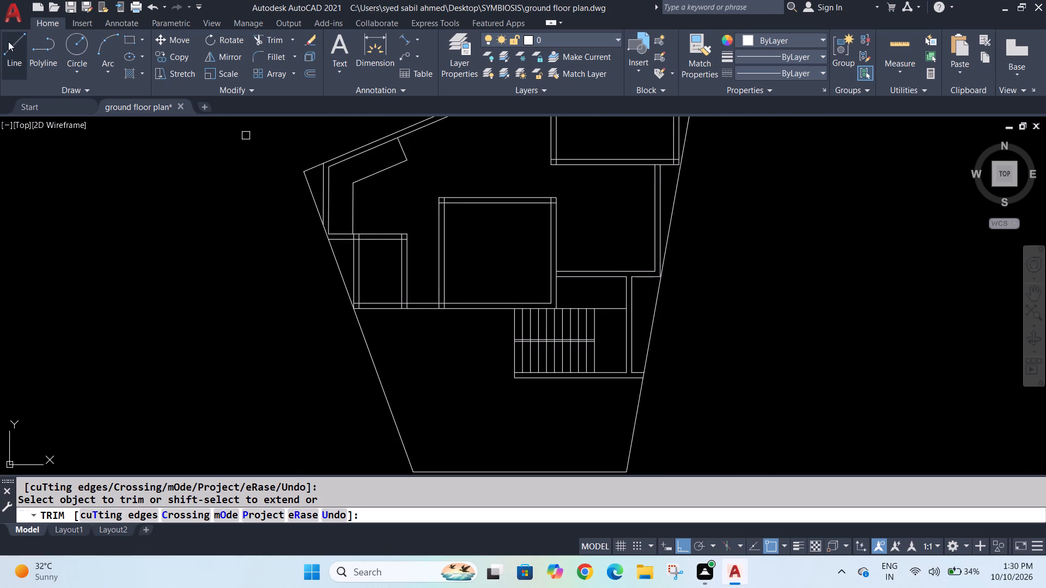
key("Escape")
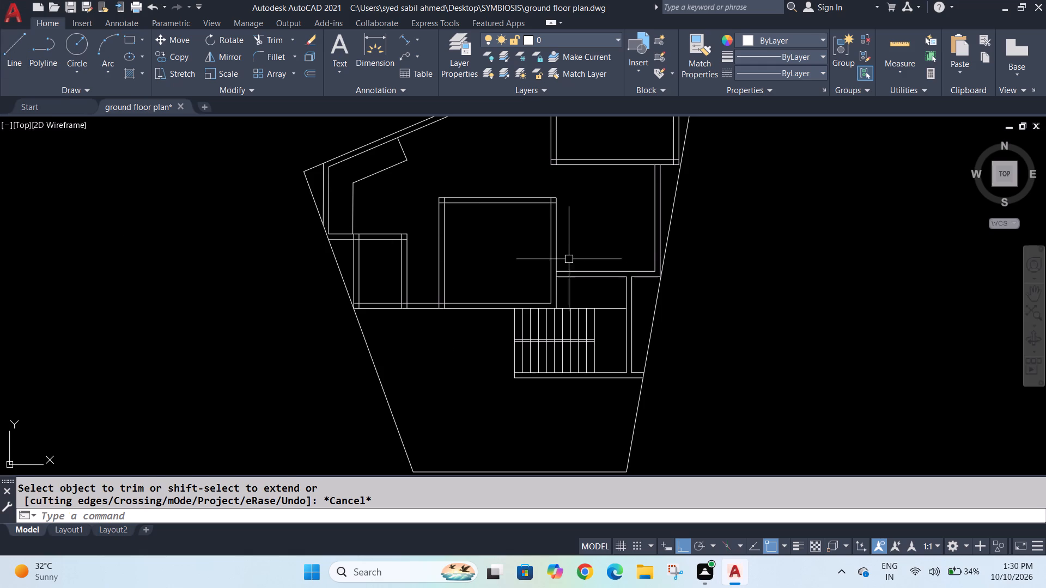
Draw two crossing diagonal lines between opposite corners of the small rectangular space directly above the staircase.
key("l")
key("Return")
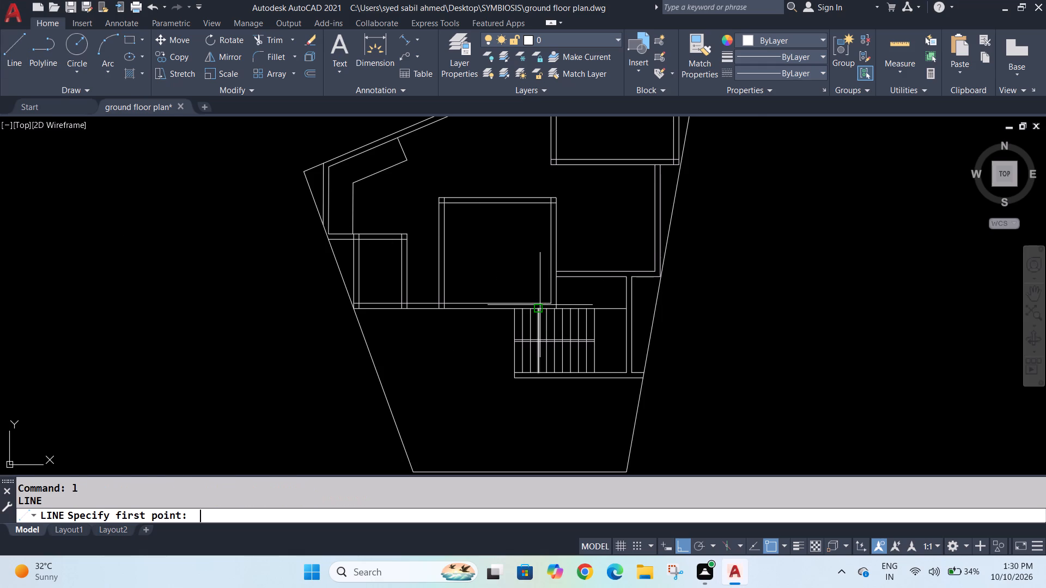
scroll(539, 307, "up", 1)
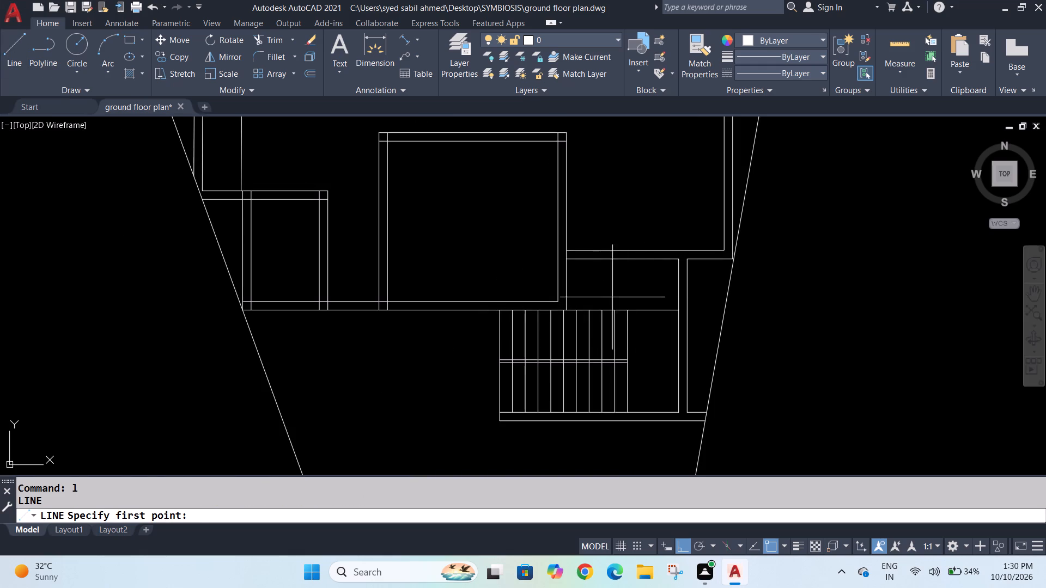
left_click(569, 308)
left_click(679, 260)
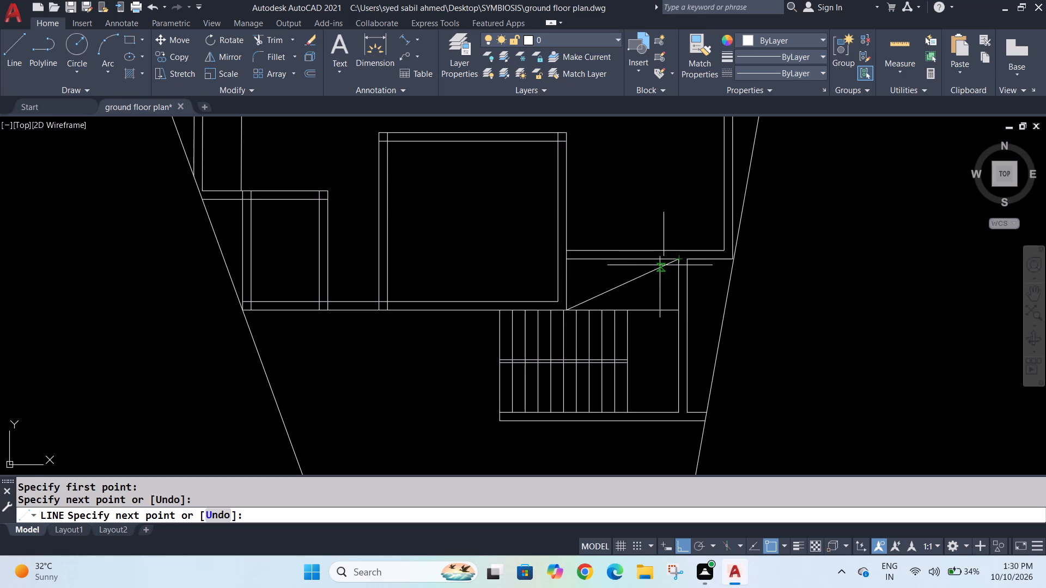
key("Escape")
key("l")
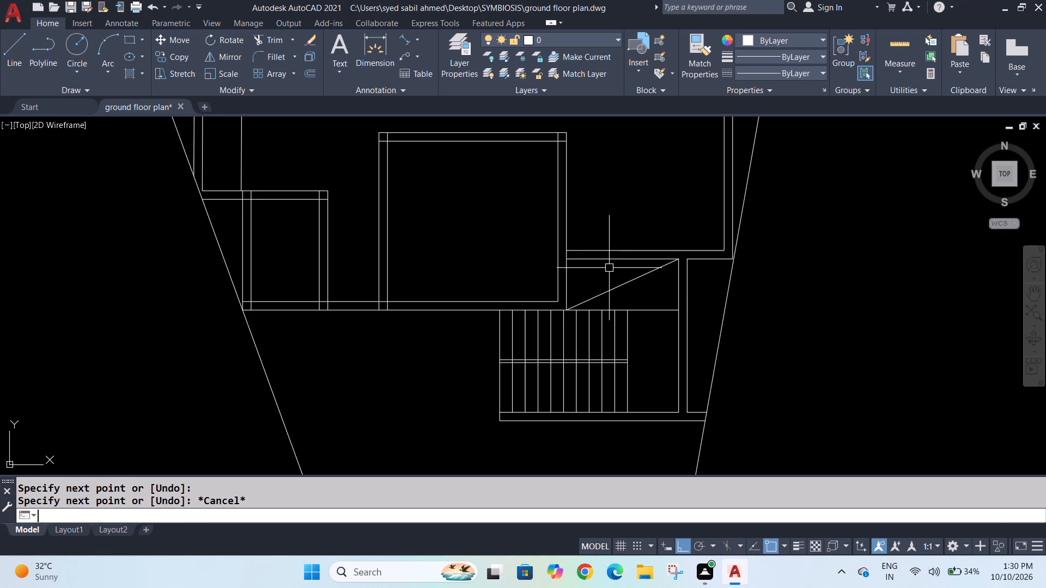
key("Return")
left_click(569, 259)
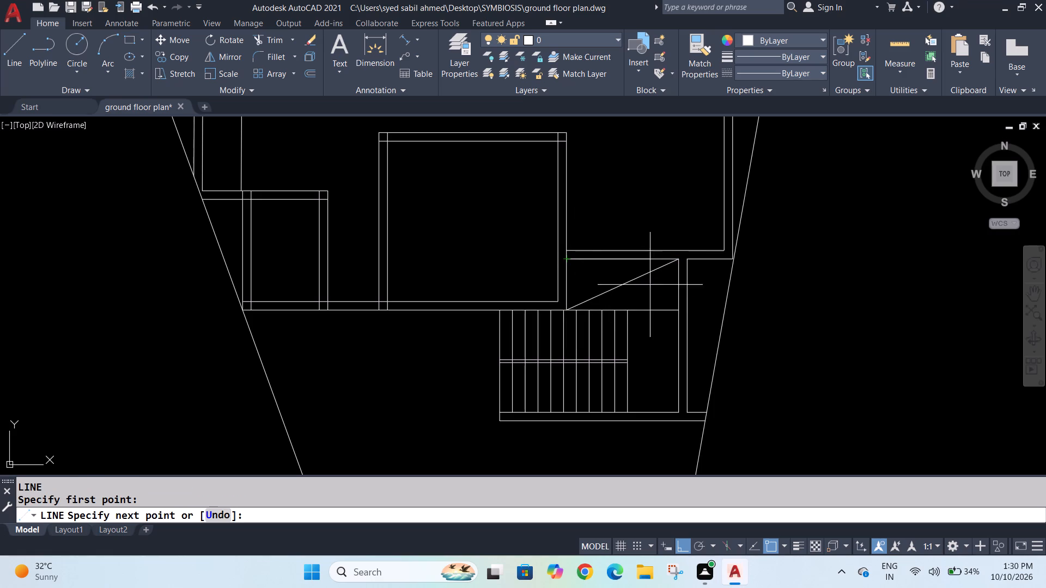
left_click(678, 310)
key("space")
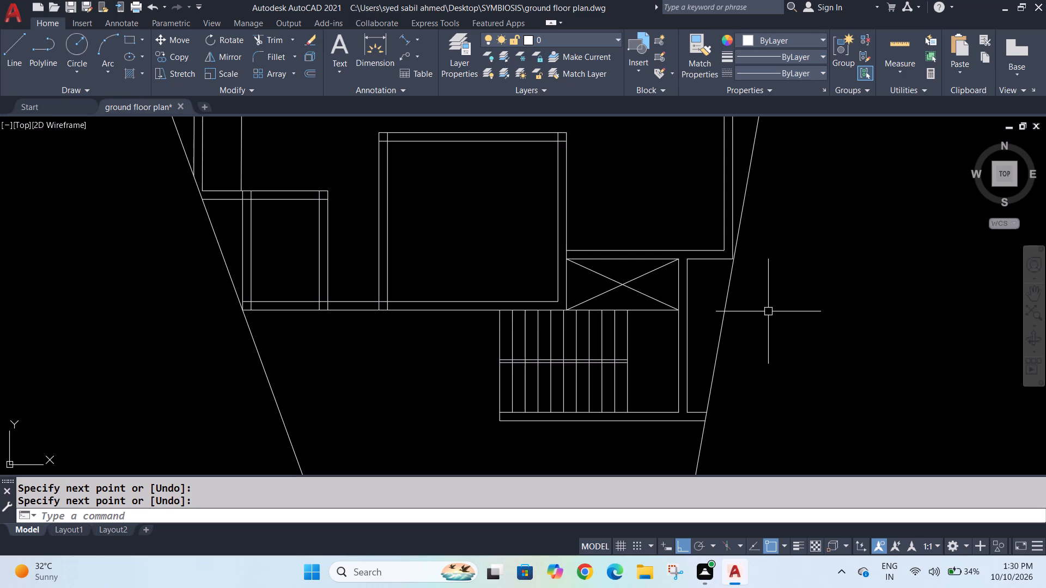
Examine the plan's slanted left corner and the lower boundary area around the staircase.
scroll(586, 337, "down", 3)
scroll(430, 274, "up", 1)
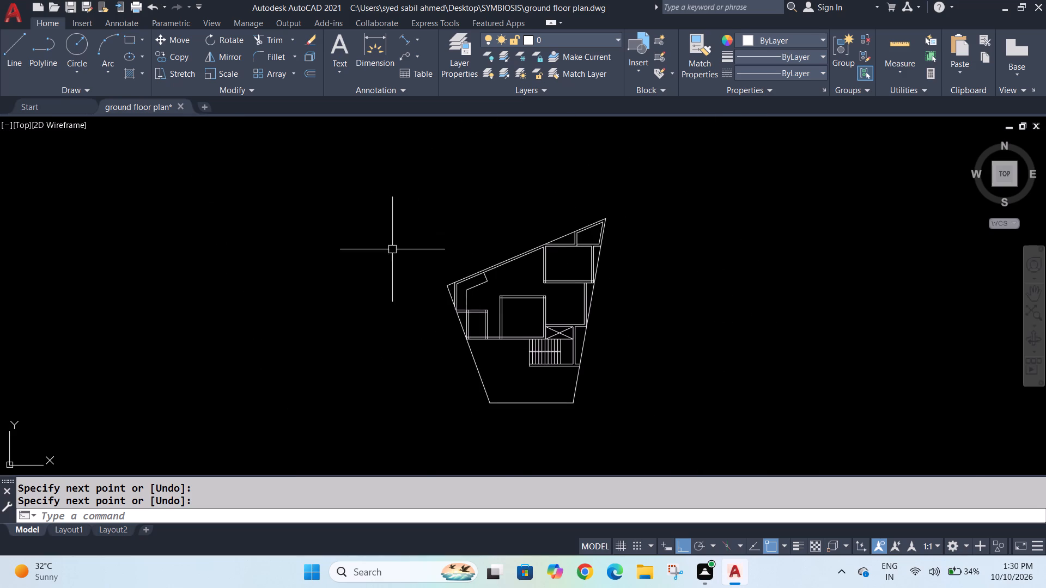
scroll(404, 260, "up", 2)
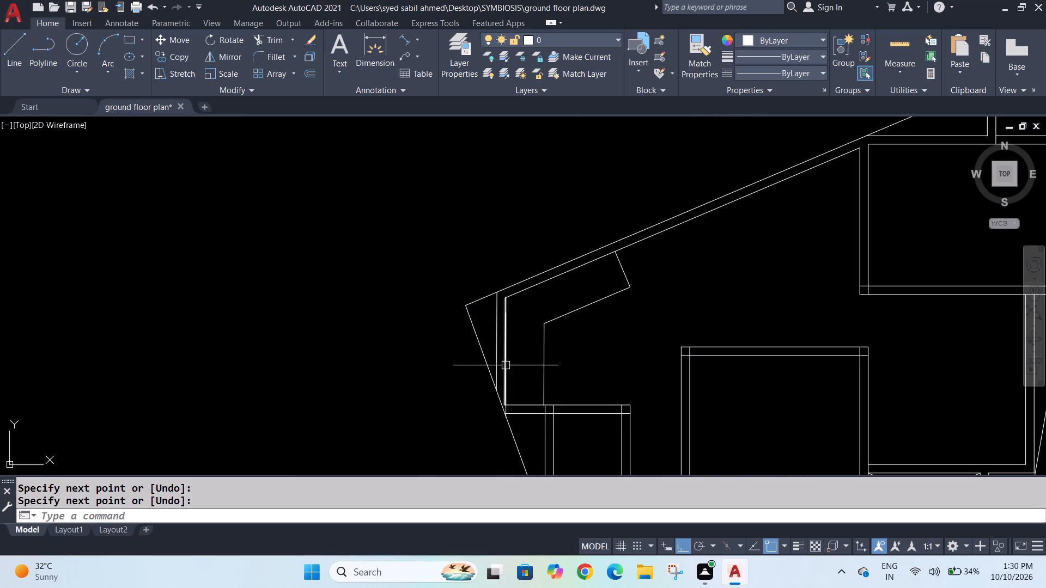
scroll(506, 365, "up", 1)
scroll(522, 353, "down", 1)
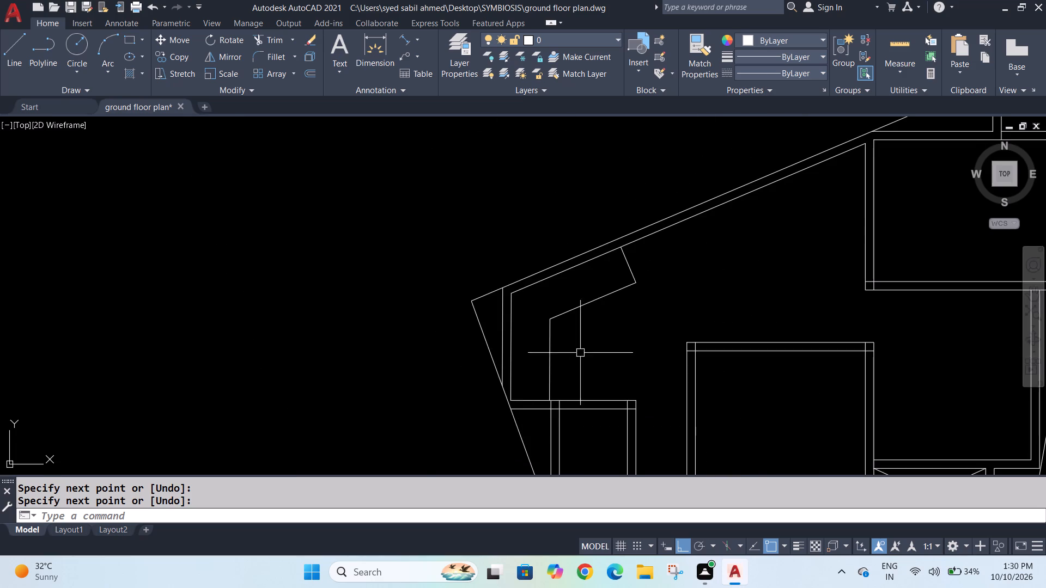
scroll(544, 365, "down", 2)
scroll(380, 340, "down", 1)
scroll(335, 248, "up", 2)
scroll(390, 341, "down", 3)
scroll(540, 468, "up", 2)
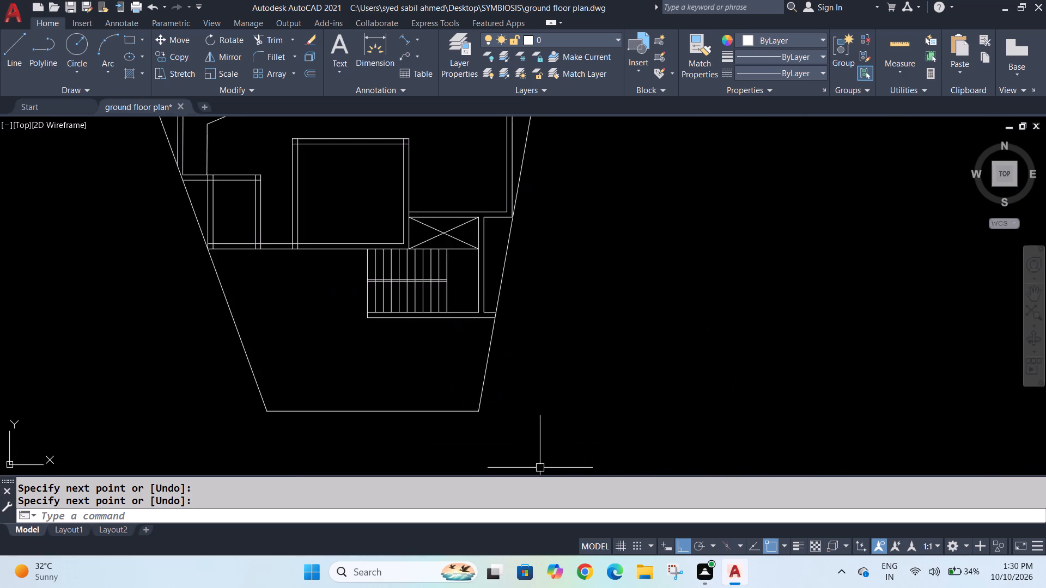
scroll(540, 468, "up", 1)
scroll(523, 437, "down", 2)
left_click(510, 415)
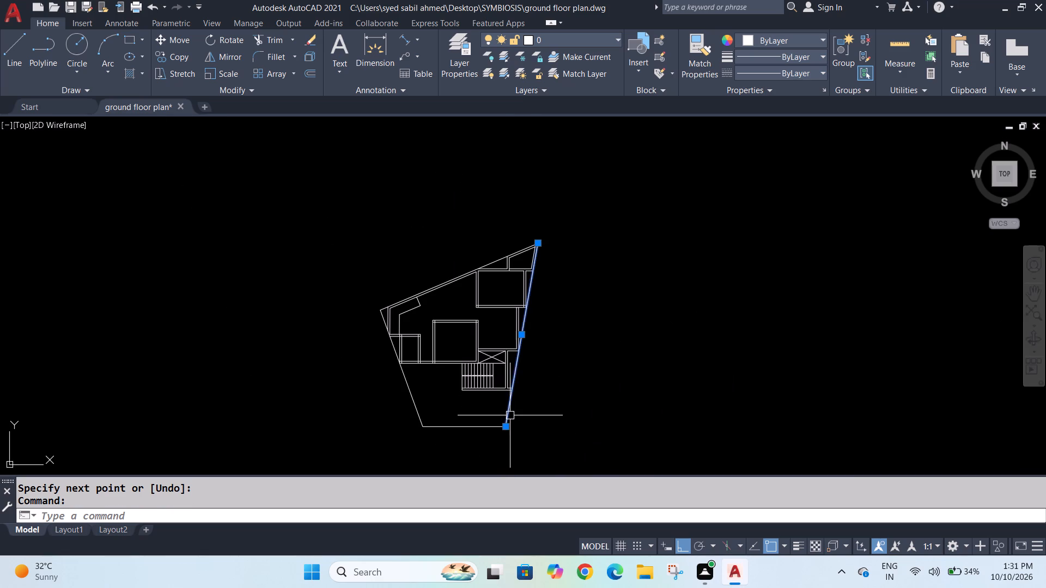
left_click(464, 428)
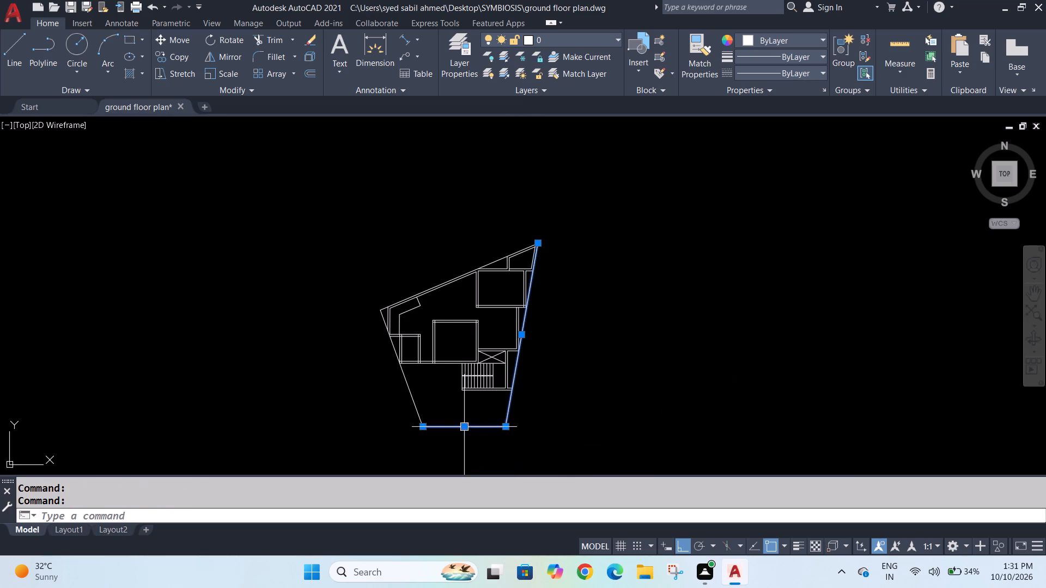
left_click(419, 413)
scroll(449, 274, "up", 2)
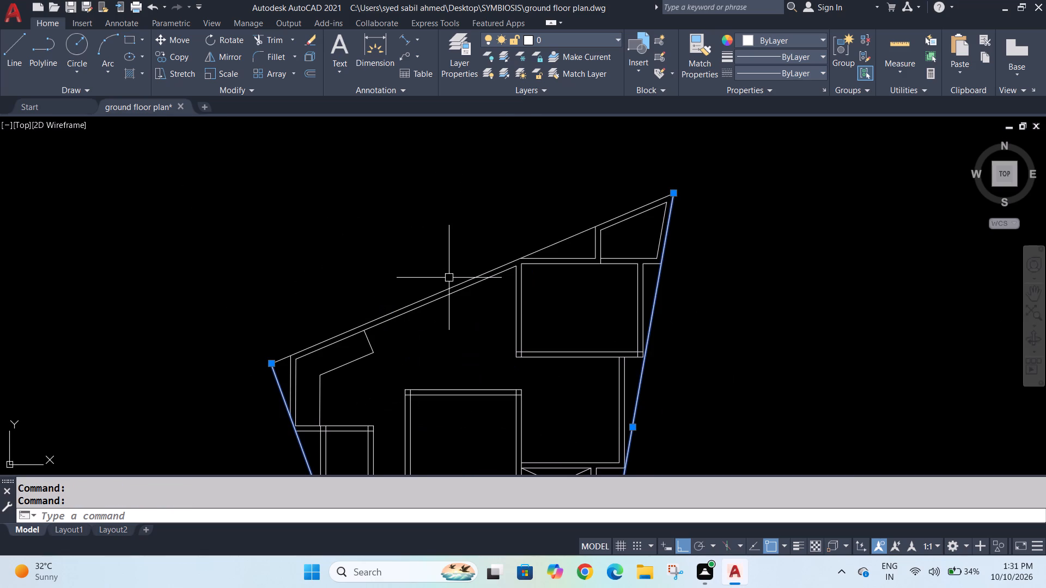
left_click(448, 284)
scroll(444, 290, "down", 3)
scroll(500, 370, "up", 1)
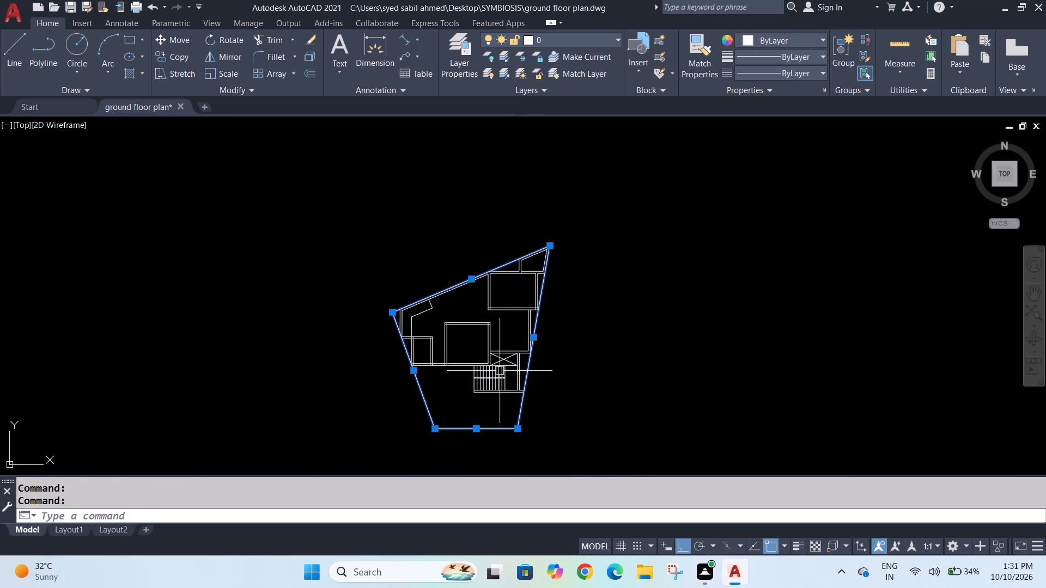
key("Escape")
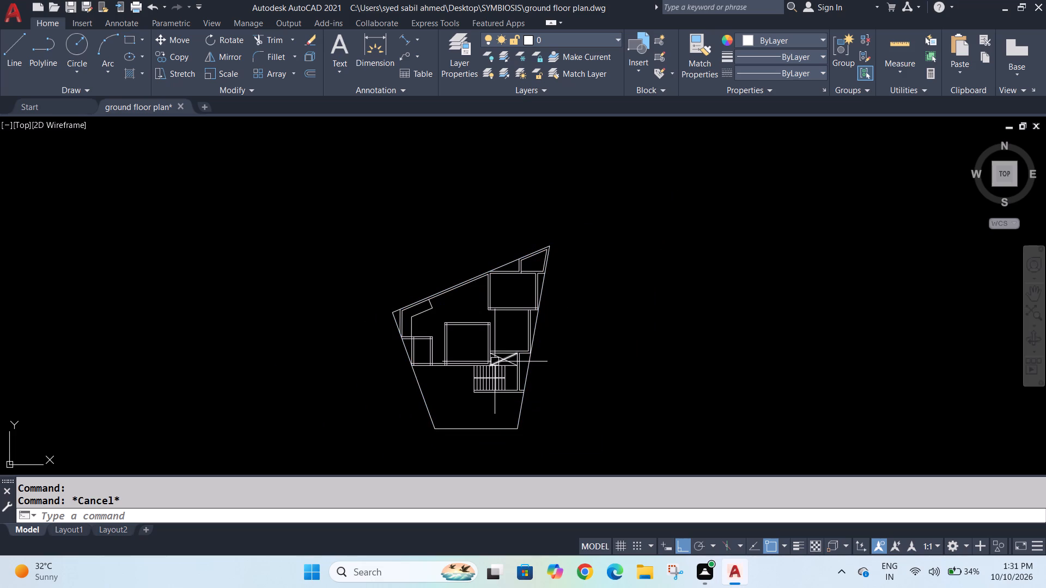
Join the left, bottom, right and slanted top outer boundary lines into one polyline.
key("j")
key("Return")
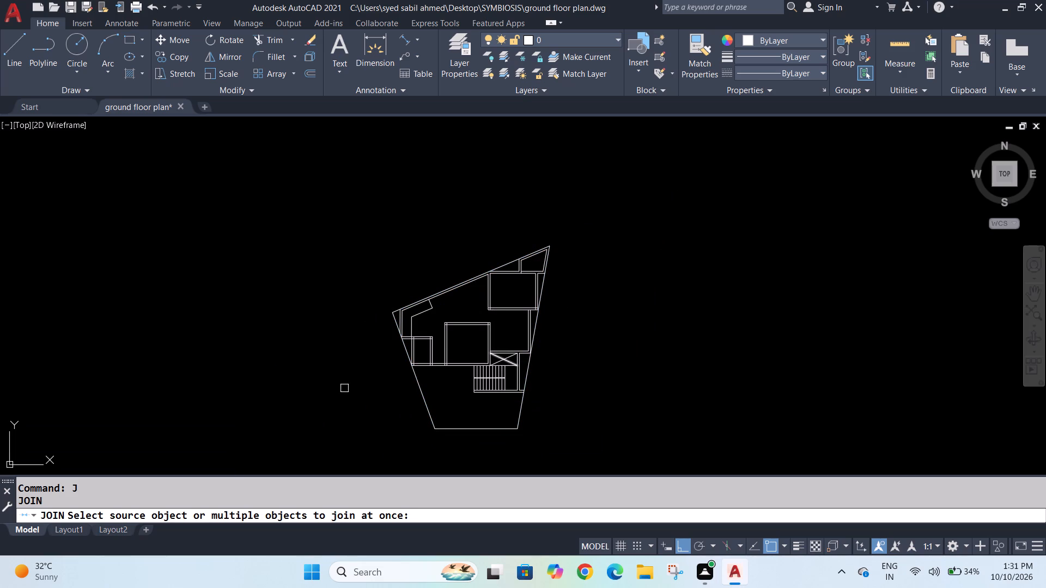
left_click(425, 407)
left_click(471, 431)
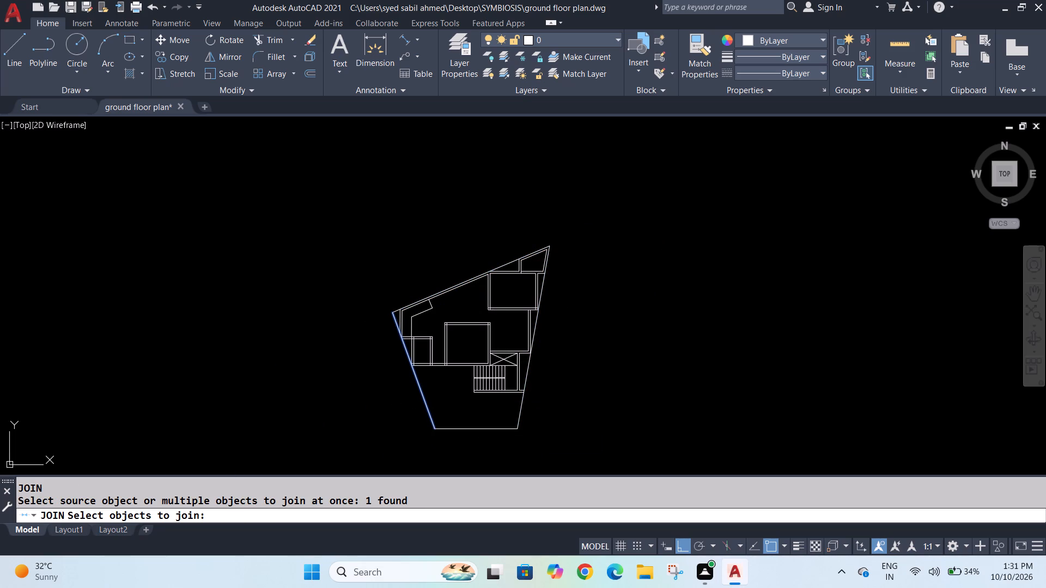
left_click(522, 422)
scroll(393, 309, "up", 3)
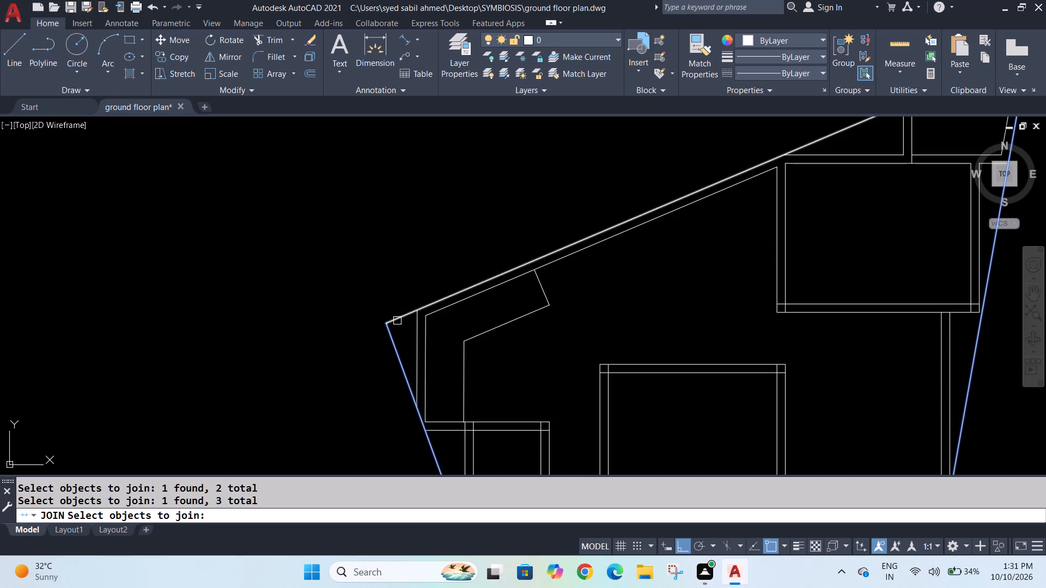
left_click(397, 321)
scroll(400, 313, "down", 4)
key("Return")
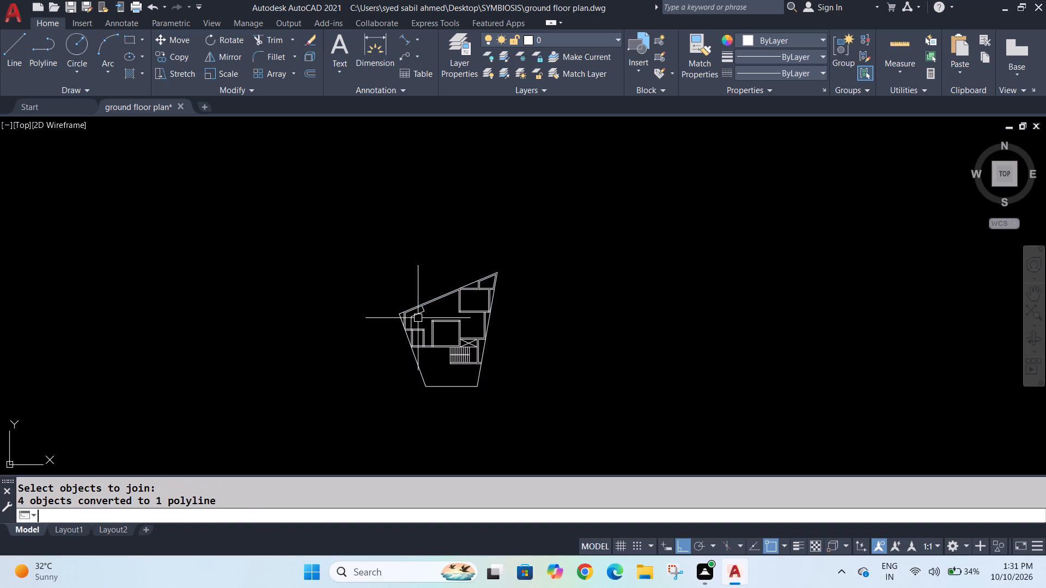
Look through the available lineweights and linetypes for the joined outer boundary polyline.
left_click(421, 372)
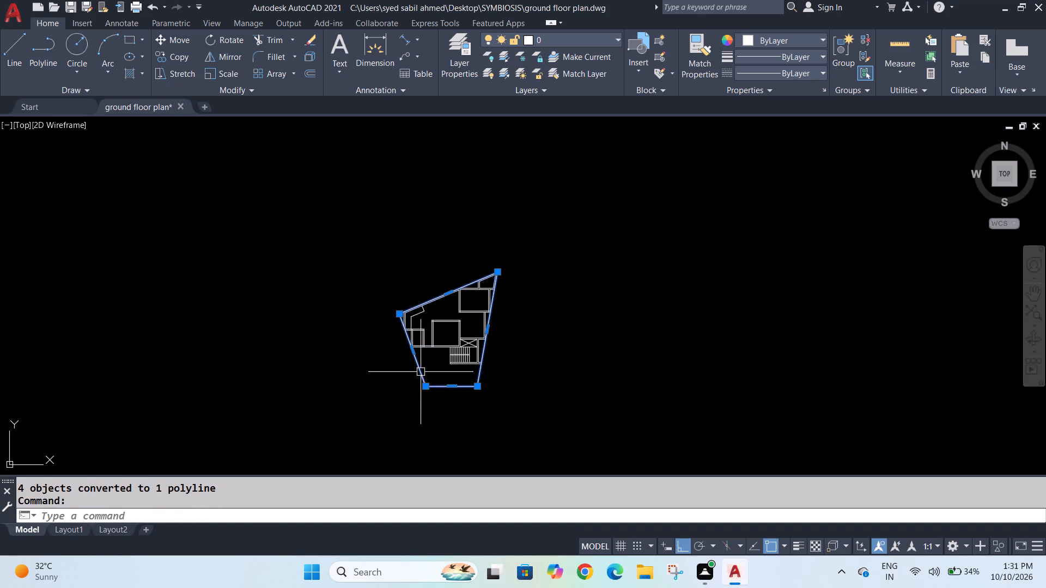
left_click(822, 54)
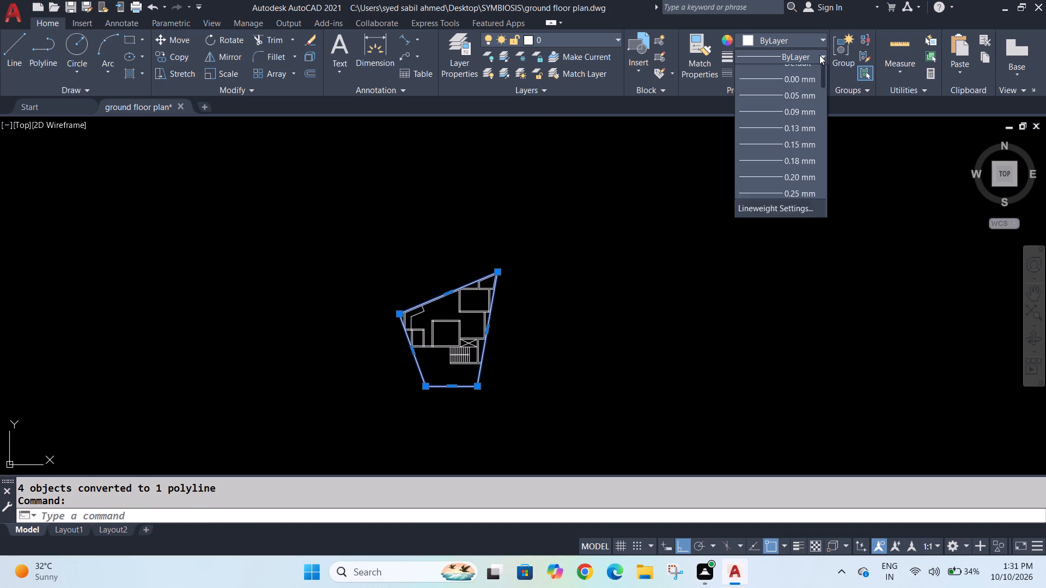
scroll(787, 167, "down", 12)
scroll(797, 166, "up", 6)
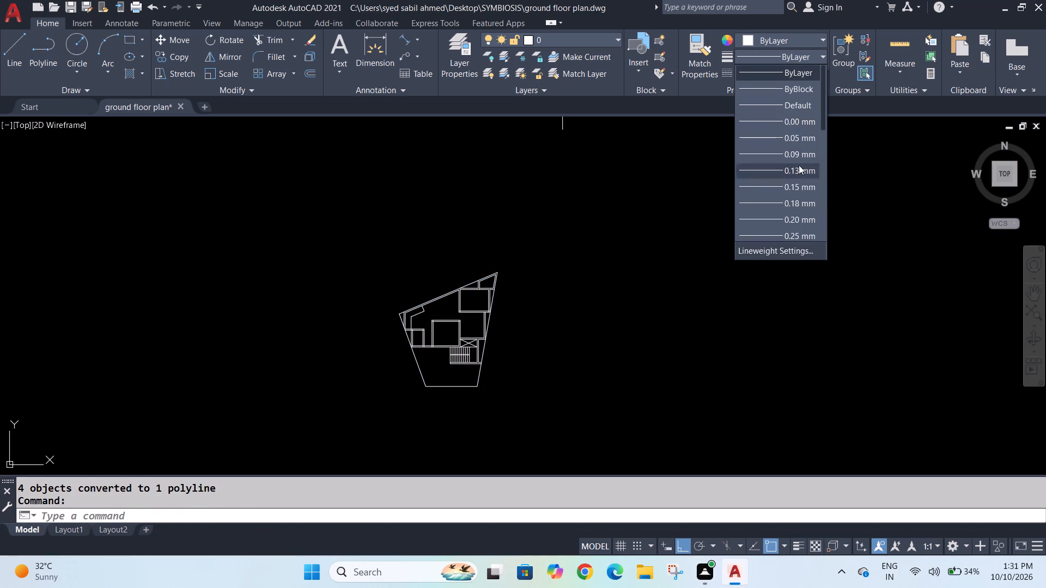
scroll(799, 165, "up", 6)
left_click(803, 55)
left_click(811, 73)
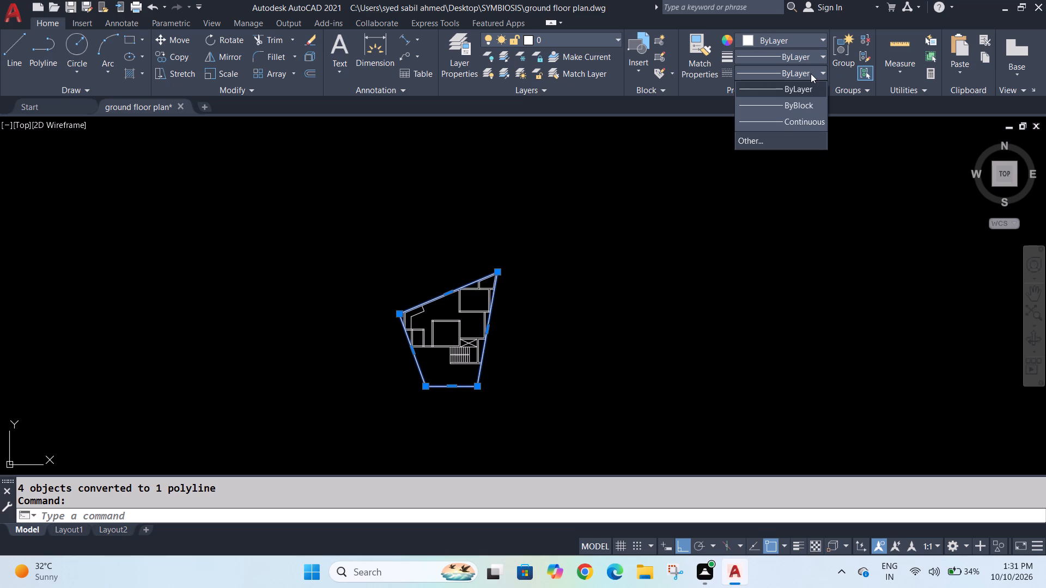
left_click(811, 73)
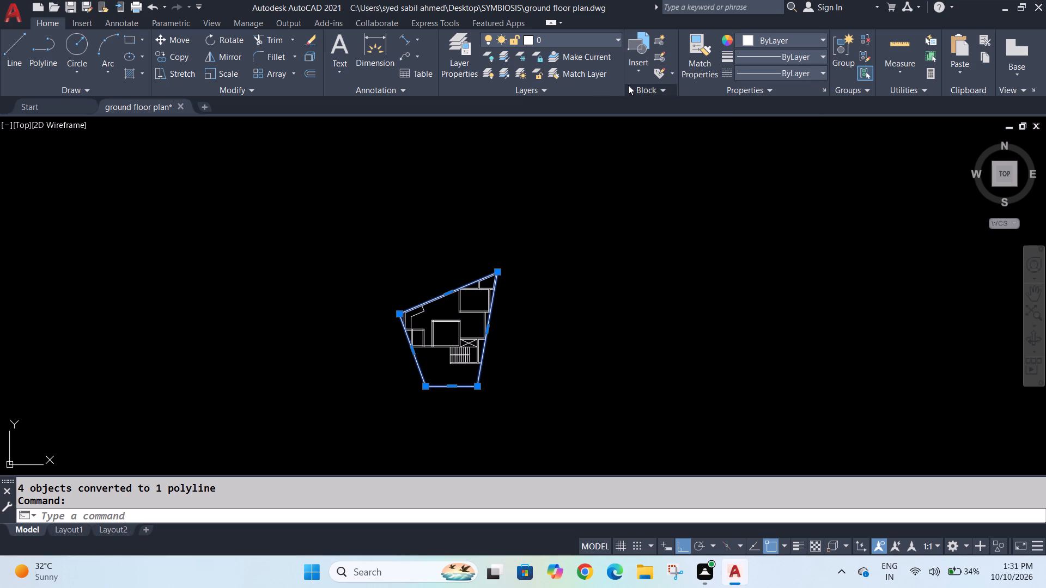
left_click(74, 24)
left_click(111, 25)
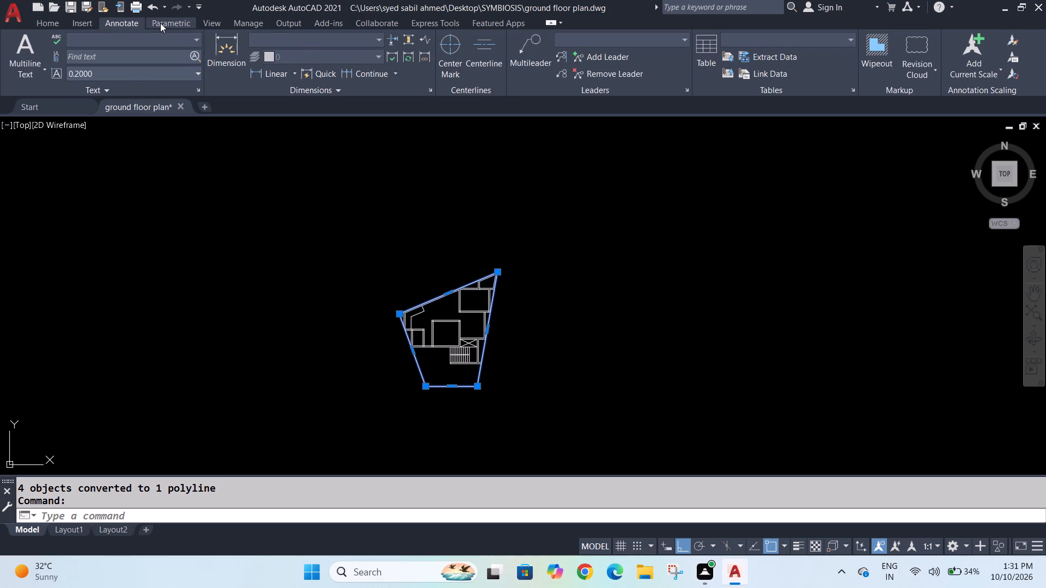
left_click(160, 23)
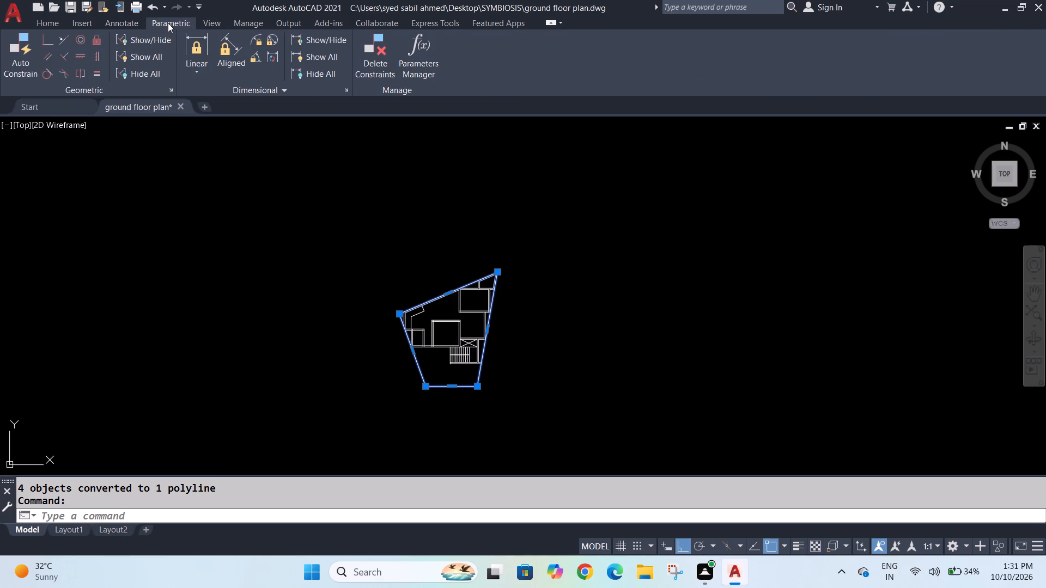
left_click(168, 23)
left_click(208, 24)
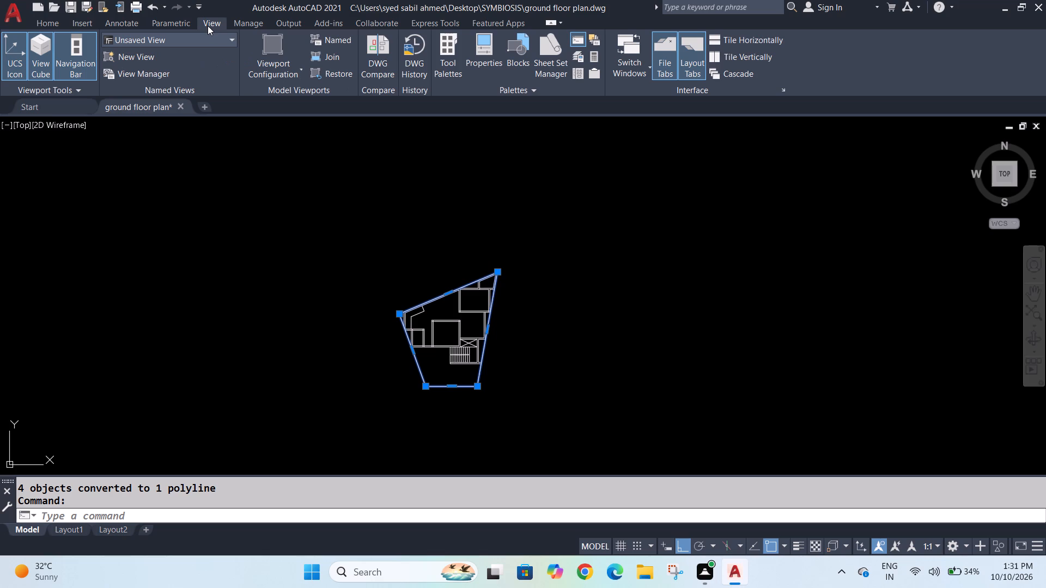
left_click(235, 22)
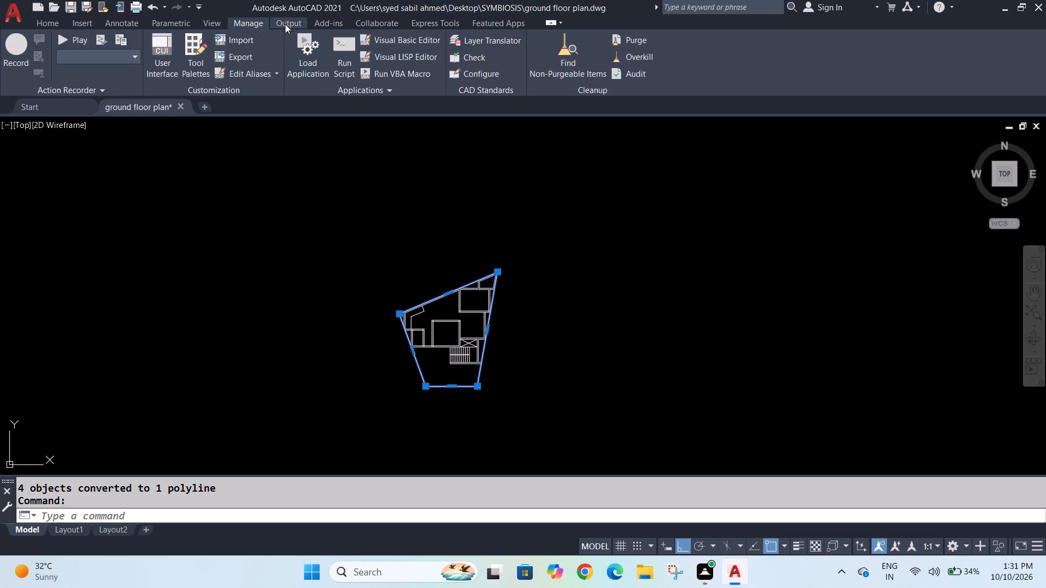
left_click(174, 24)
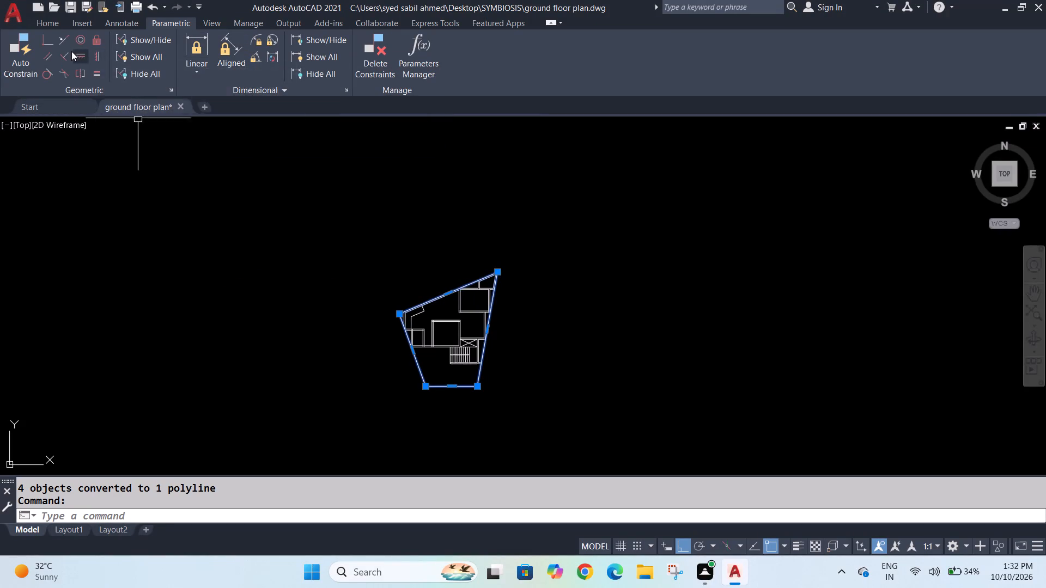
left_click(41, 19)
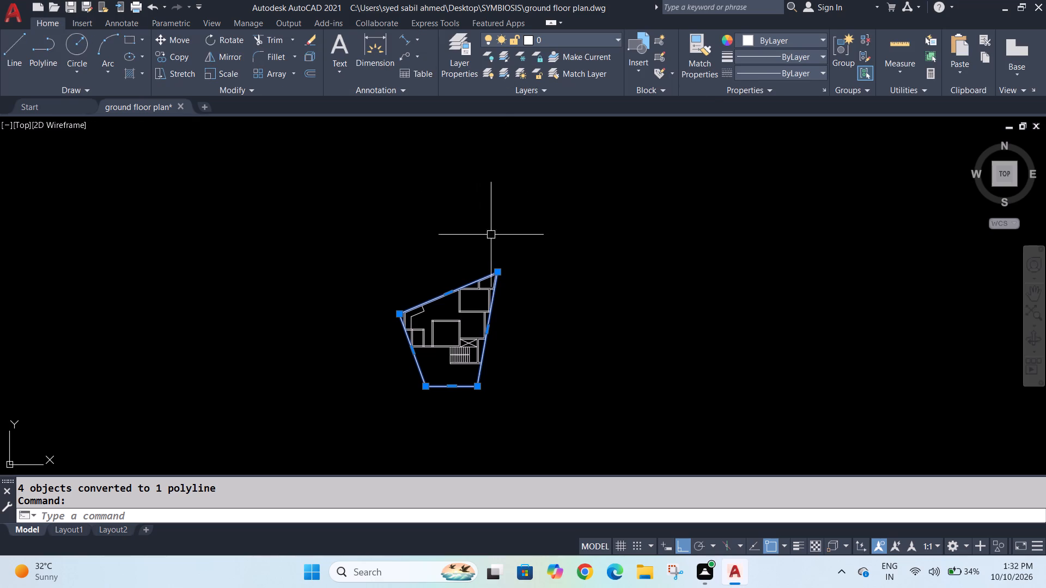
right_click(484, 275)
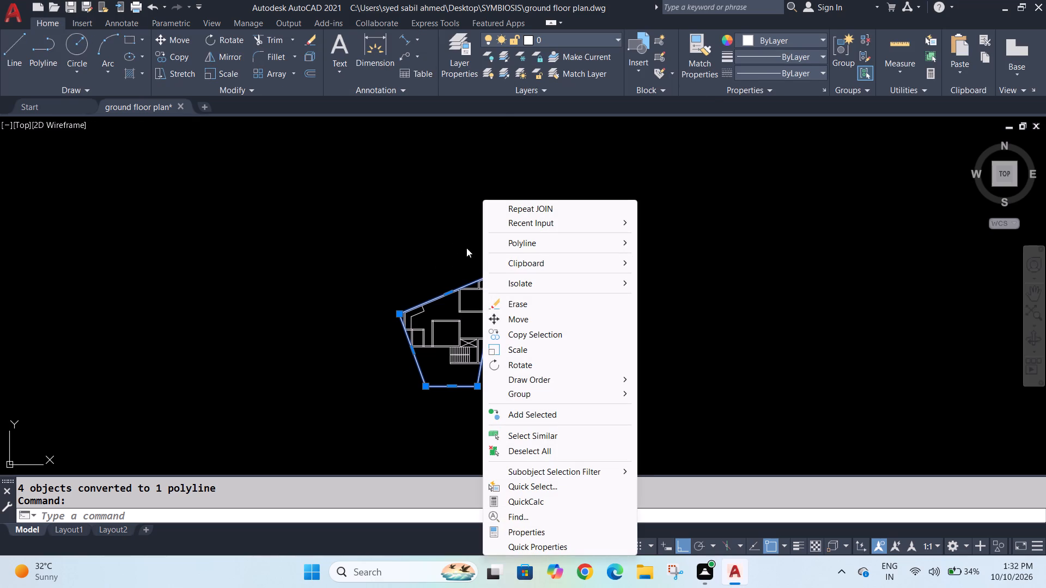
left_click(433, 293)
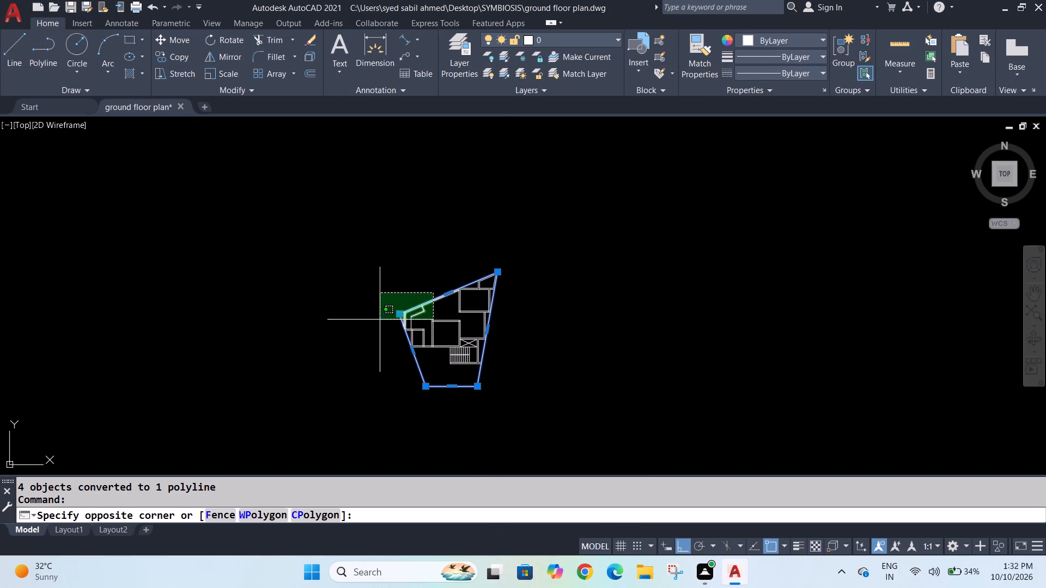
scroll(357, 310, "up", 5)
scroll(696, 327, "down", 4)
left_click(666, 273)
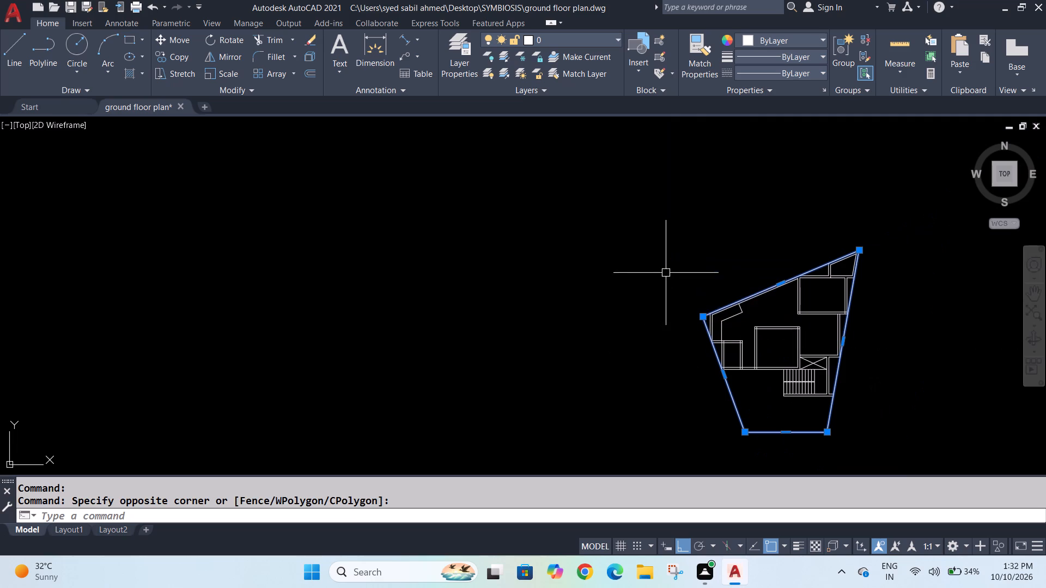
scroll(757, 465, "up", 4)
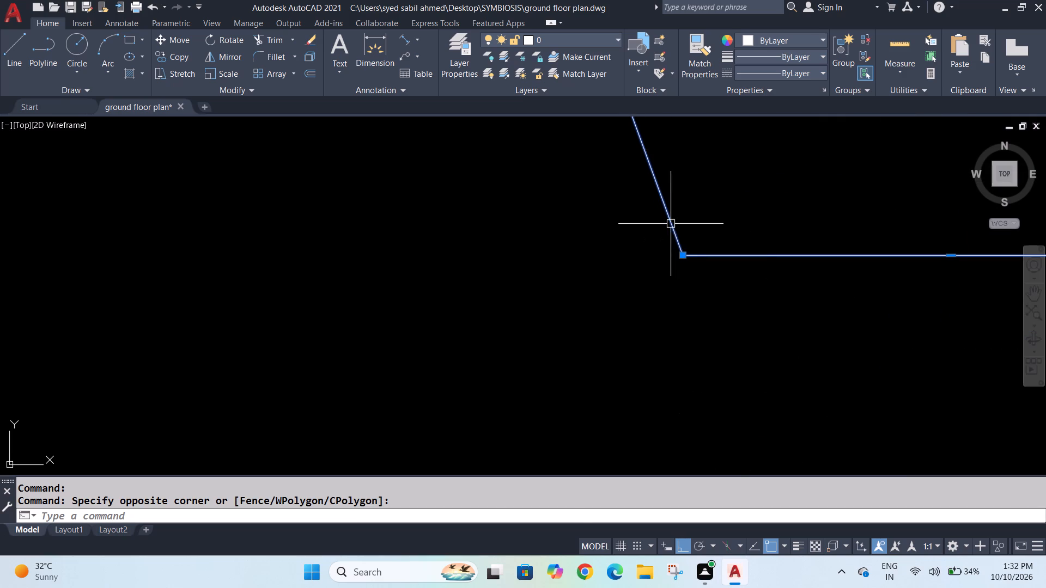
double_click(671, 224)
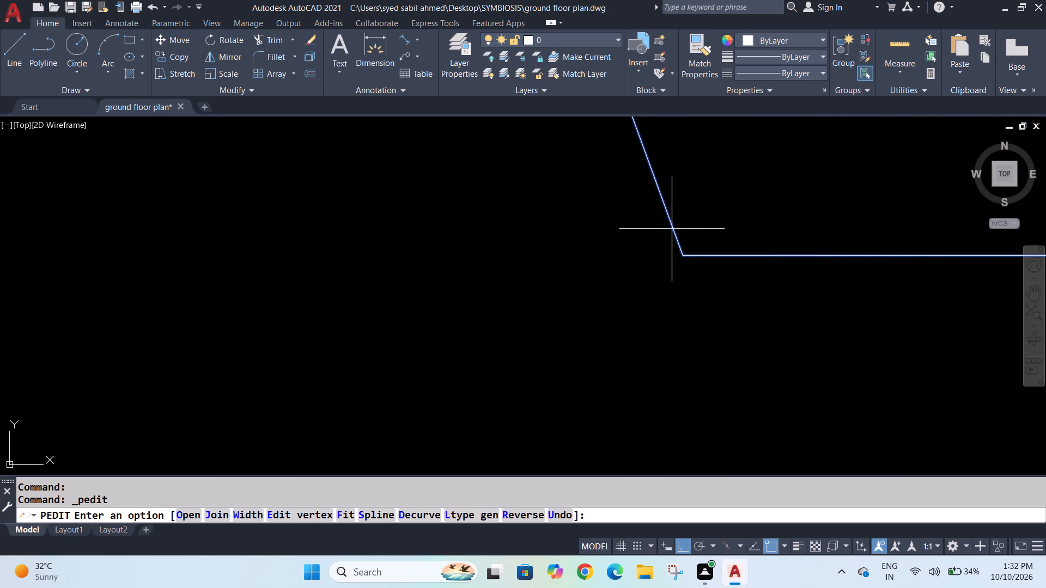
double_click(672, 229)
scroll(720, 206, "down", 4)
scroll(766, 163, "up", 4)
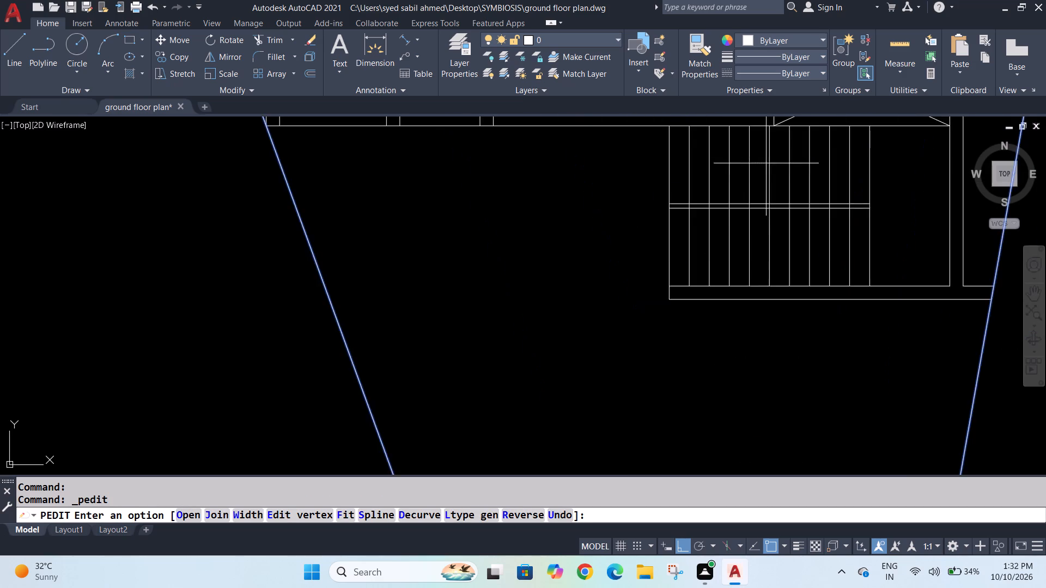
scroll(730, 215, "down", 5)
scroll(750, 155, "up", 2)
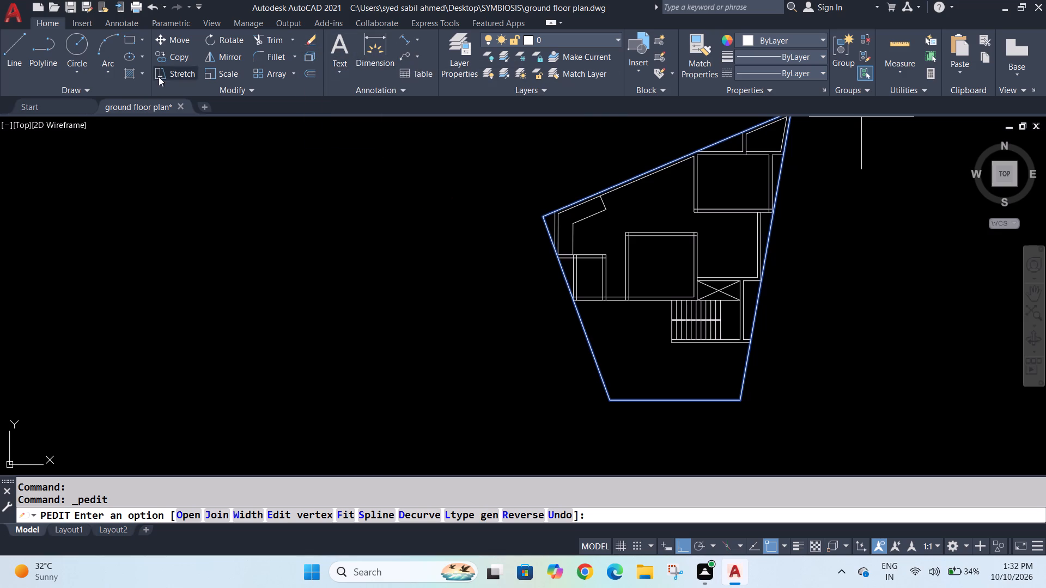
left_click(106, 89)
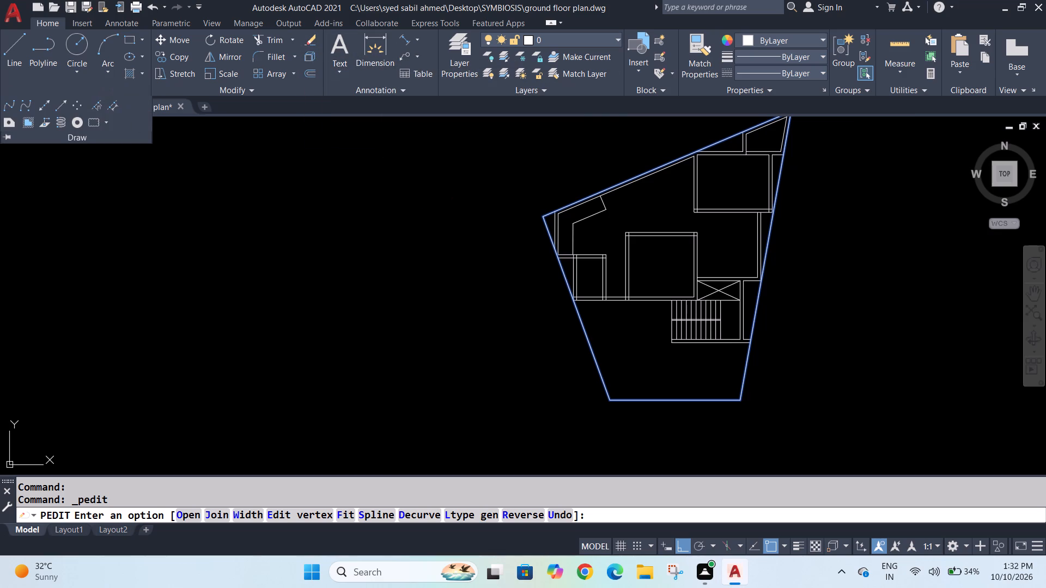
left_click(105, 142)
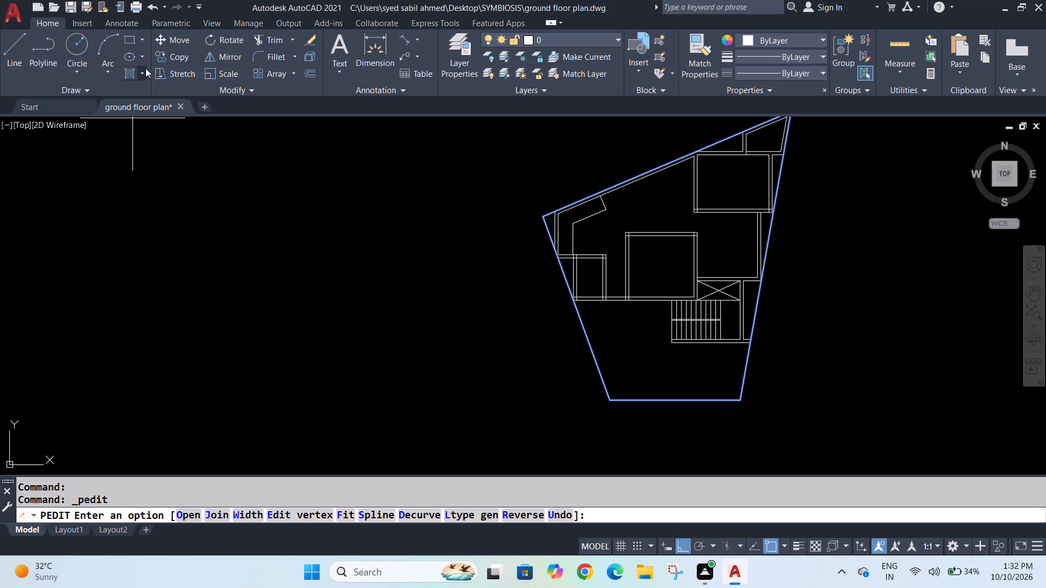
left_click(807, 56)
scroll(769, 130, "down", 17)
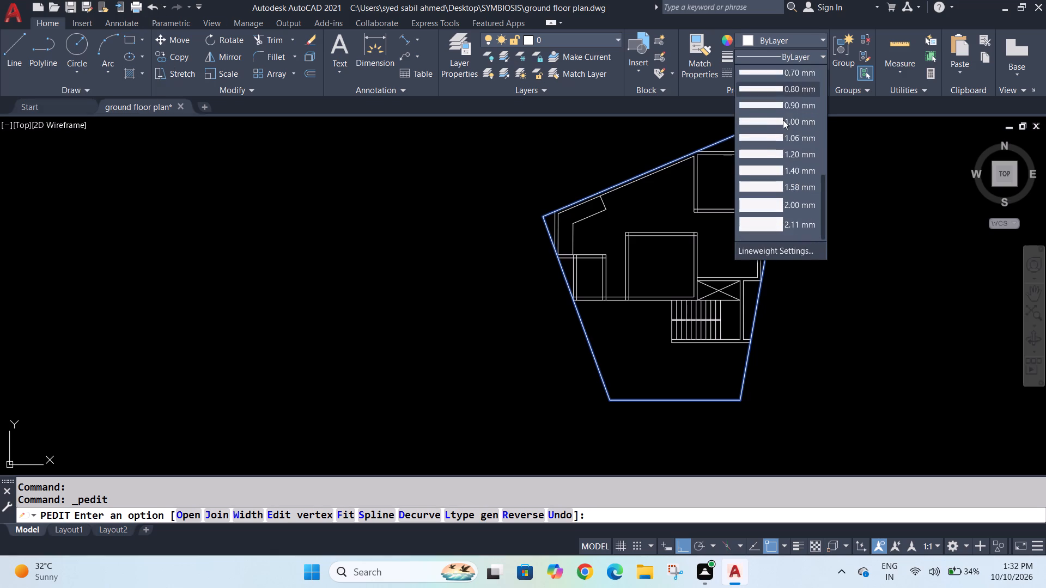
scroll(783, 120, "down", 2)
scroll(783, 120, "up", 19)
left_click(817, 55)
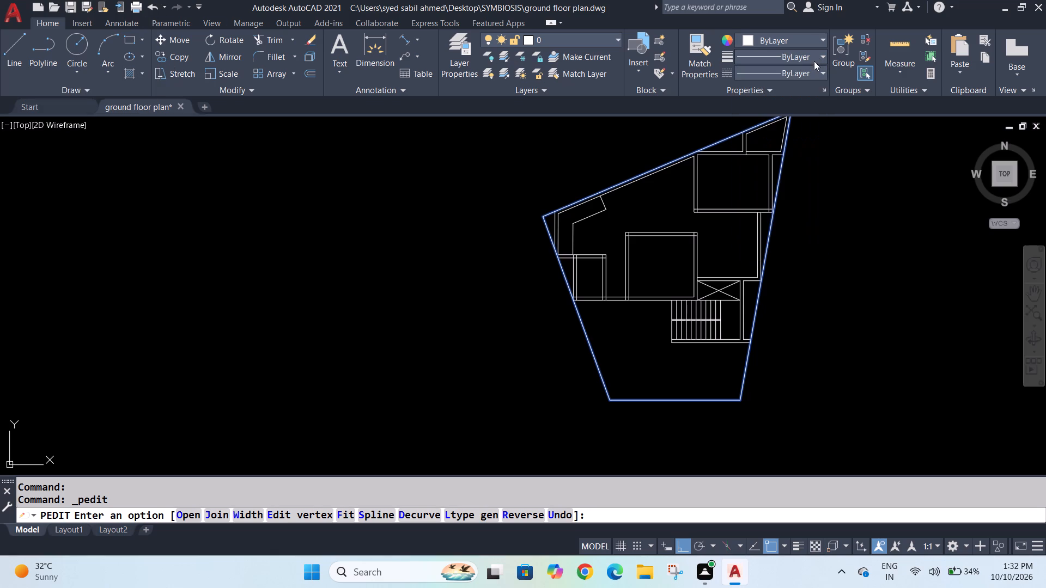
Load the CENTER linetype from acad.lin into the drawing.
left_click(817, 72)
scroll(800, 102, "down", 6)
scroll(790, 107, "up", 2)
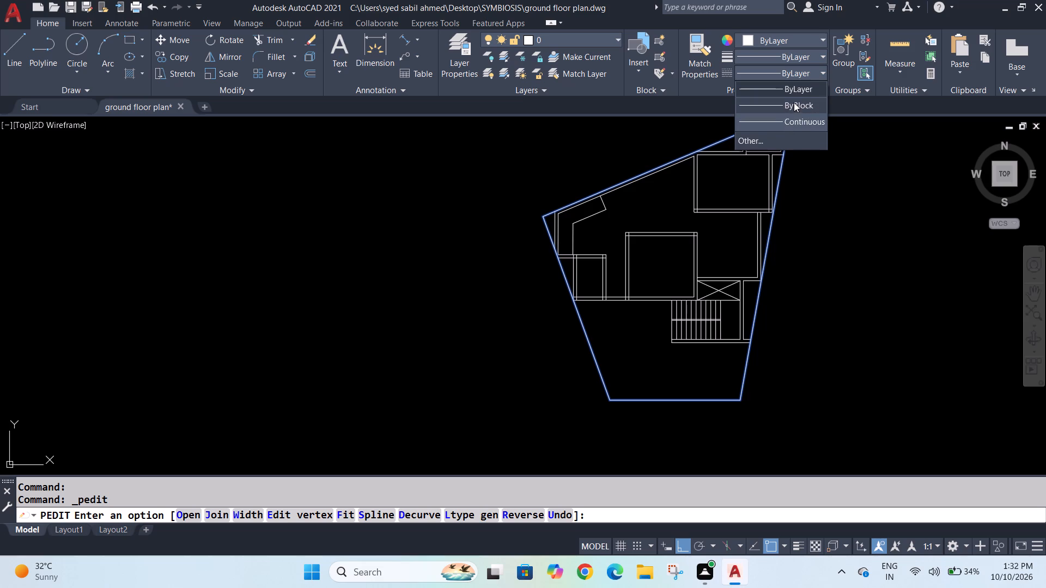
left_click(815, 75)
left_click(815, 72)
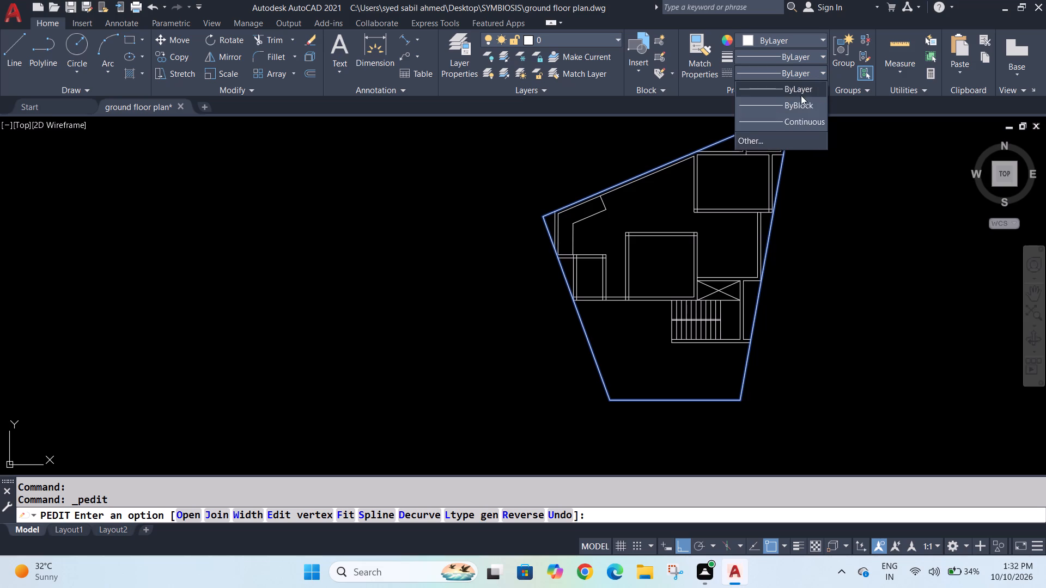
left_click(753, 135)
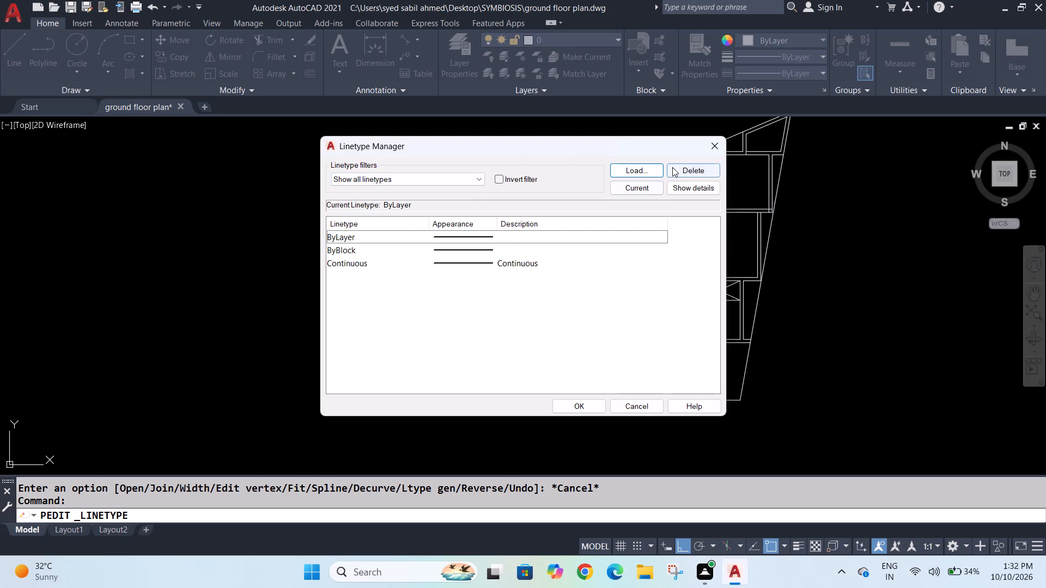
left_click(640, 167)
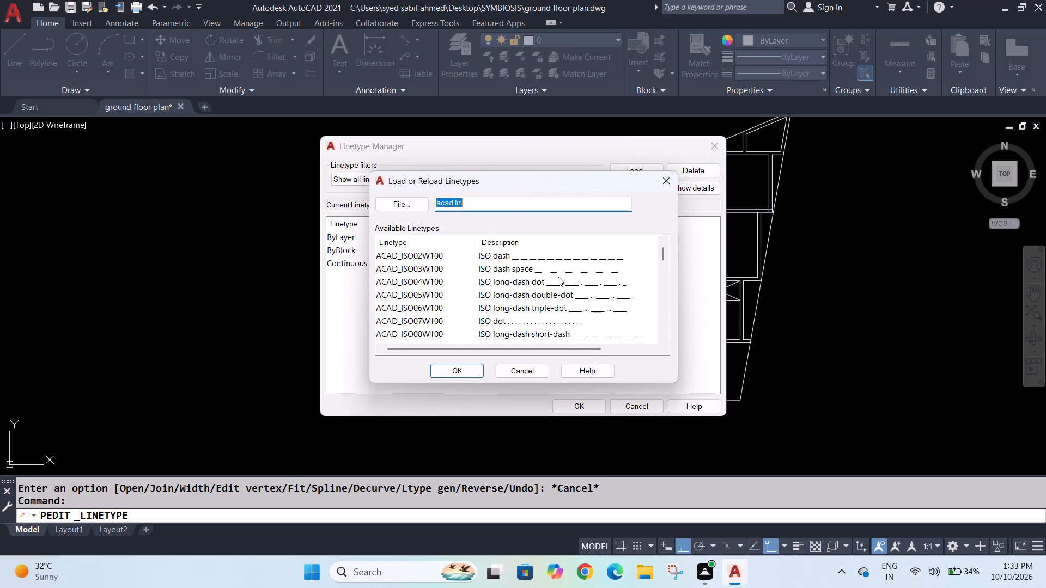
scroll(585, 283, "down", 4)
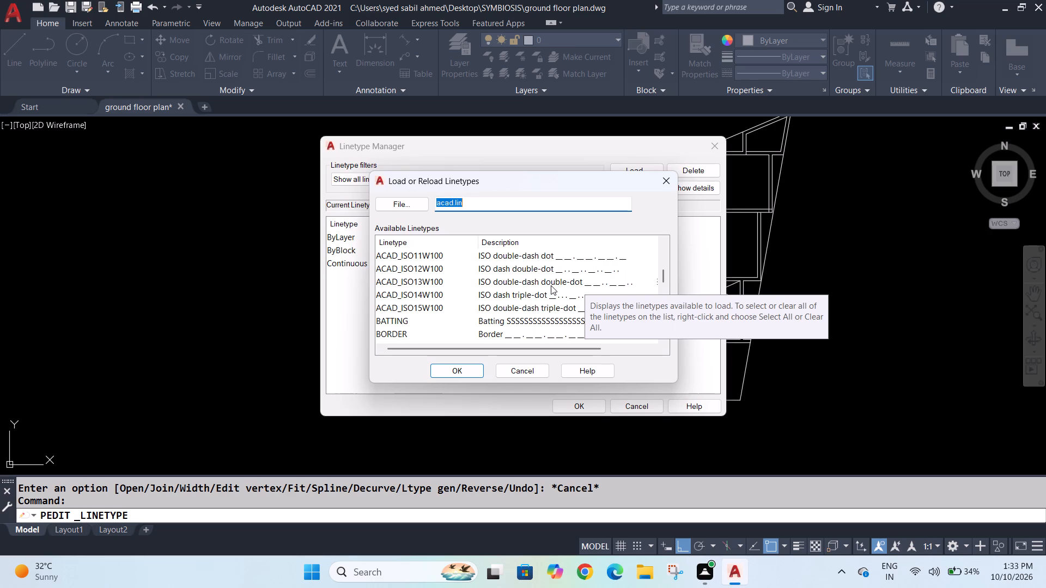
scroll(562, 273, "down", 1)
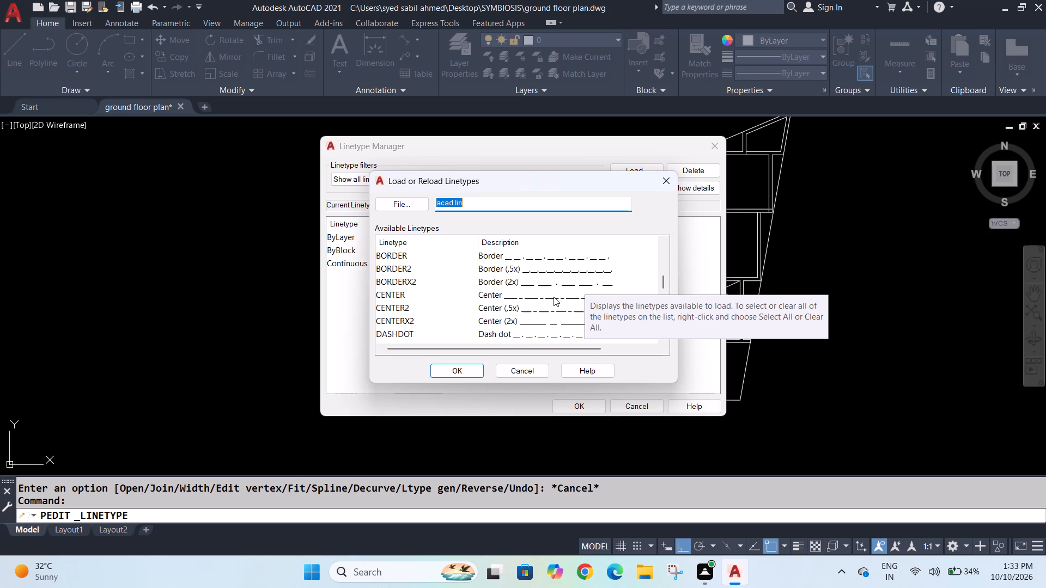
left_click(554, 297)
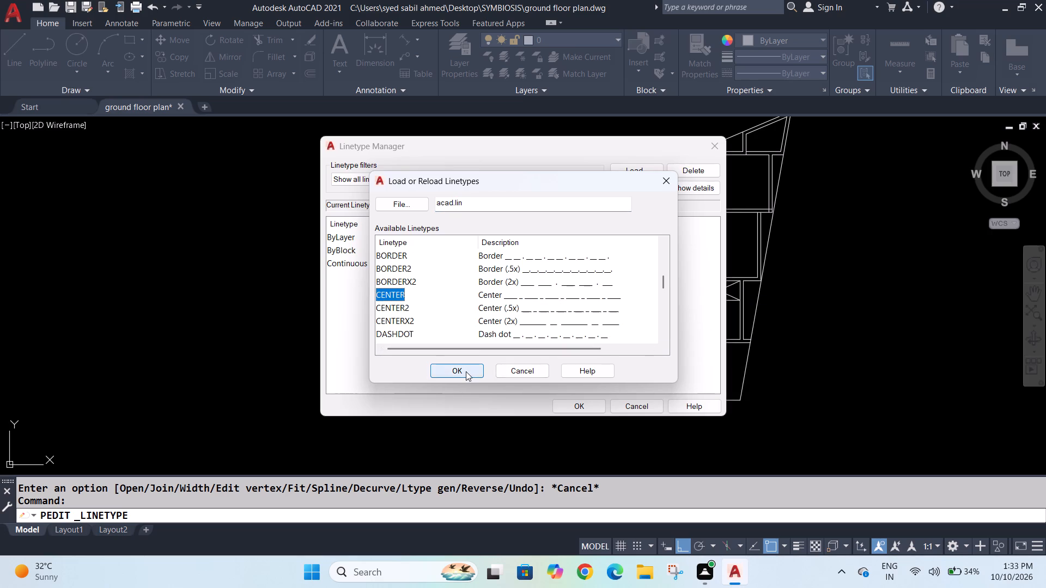
left_click(466, 371)
left_click(543, 264)
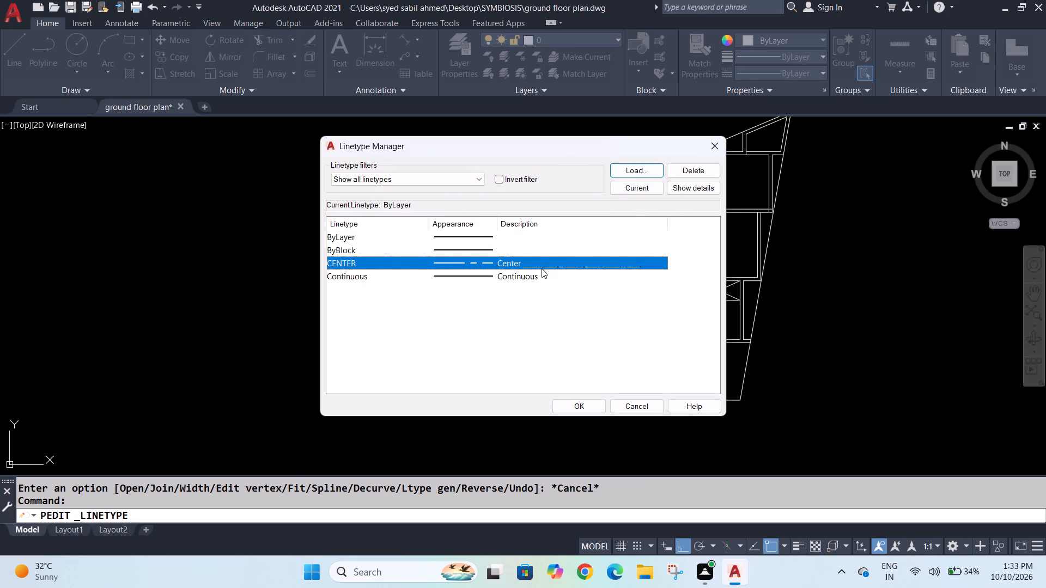
left_click(562, 403)
Set the linetype of the outer boundary polyline to CENTER.
scroll(588, 286, "up", 5)
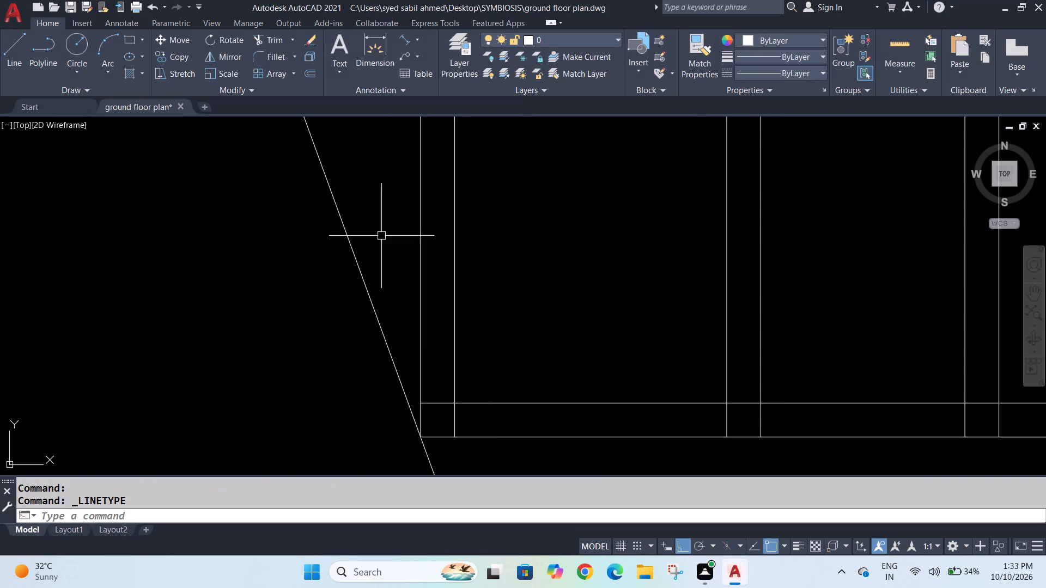
scroll(335, 222, "up", 5)
scroll(402, 219, "up", 5)
scroll(422, 228, "down", 19)
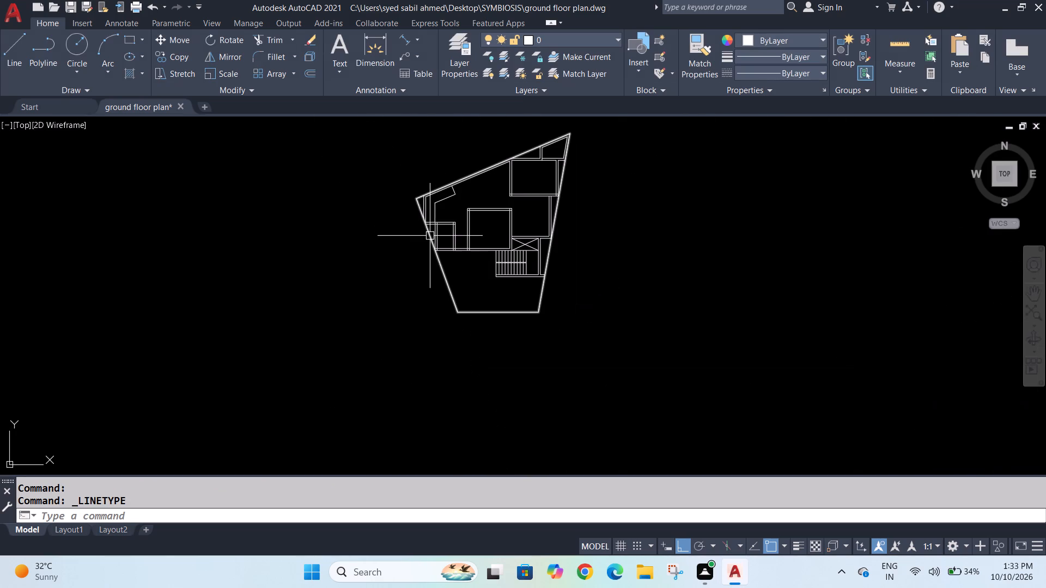
left_click(454, 298)
left_click(795, 73)
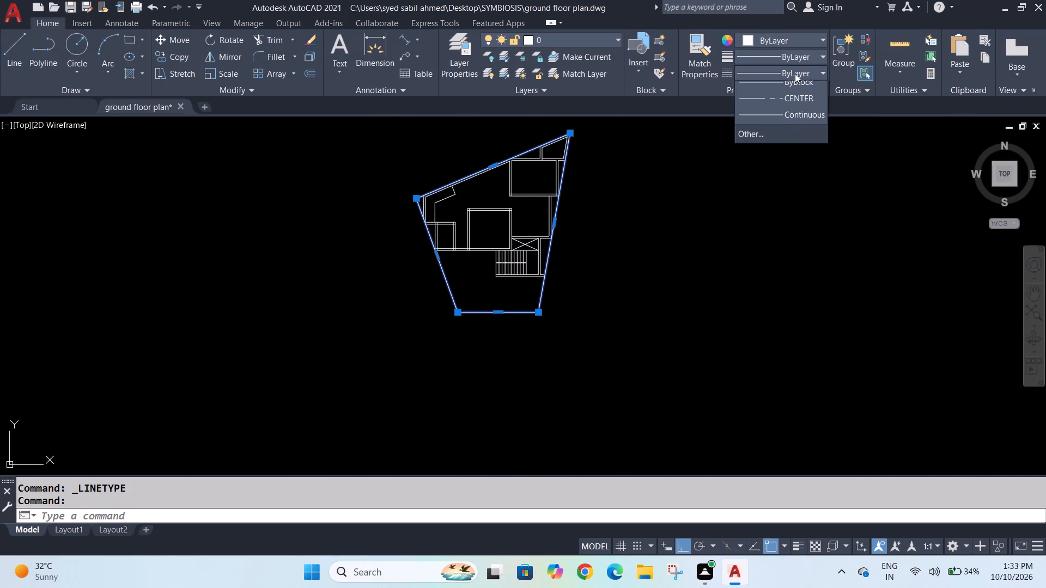
left_click(779, 126)
left_click(622, 266)
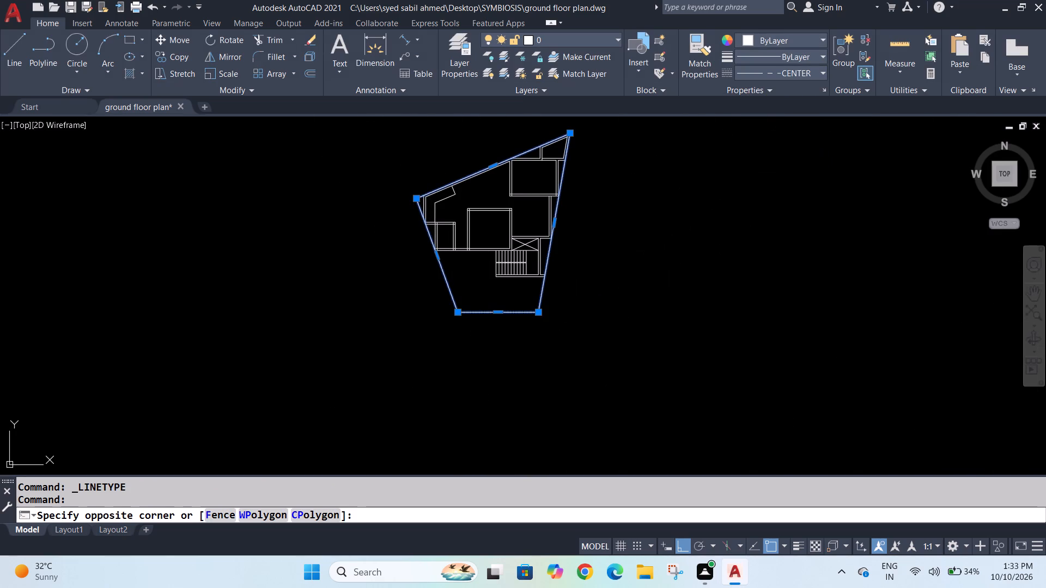
Deselect the outer boundary polyline and examine how its CENTER linetype displays at different zoom levels.
key("Return")
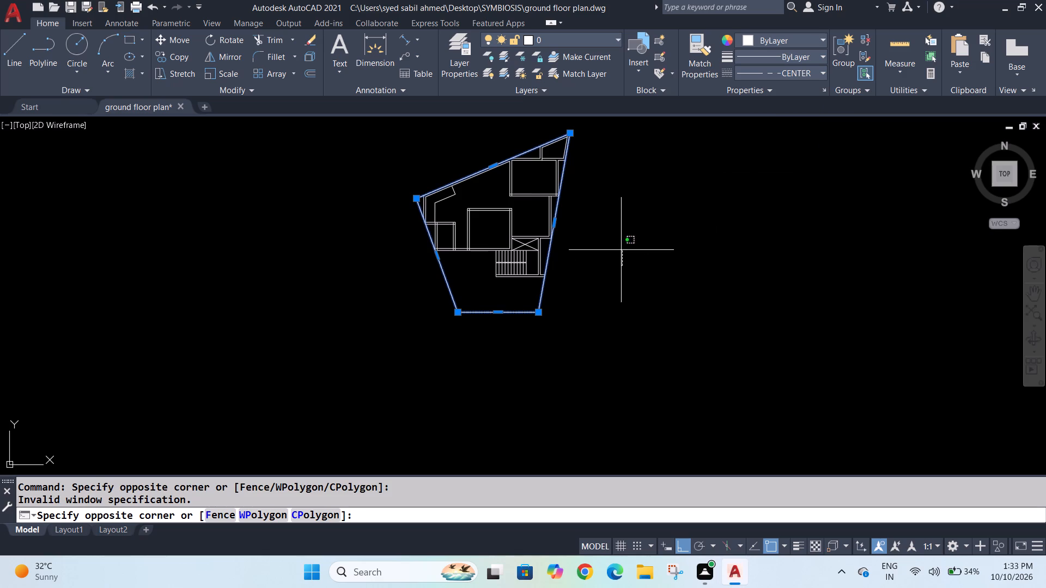
left_click(620, 240)
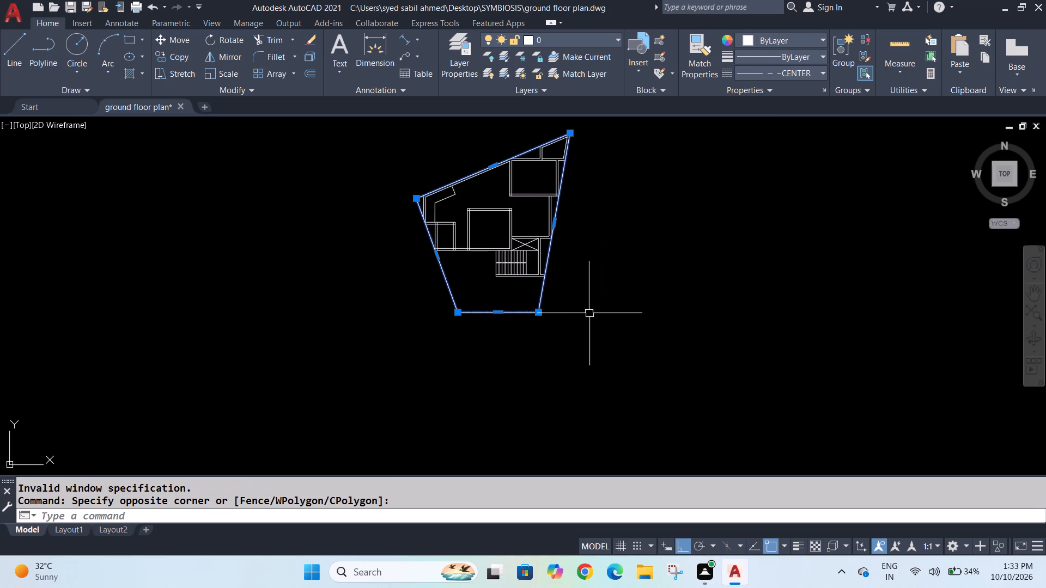
key("Escape")
scroll(503, 278, "up", 5)
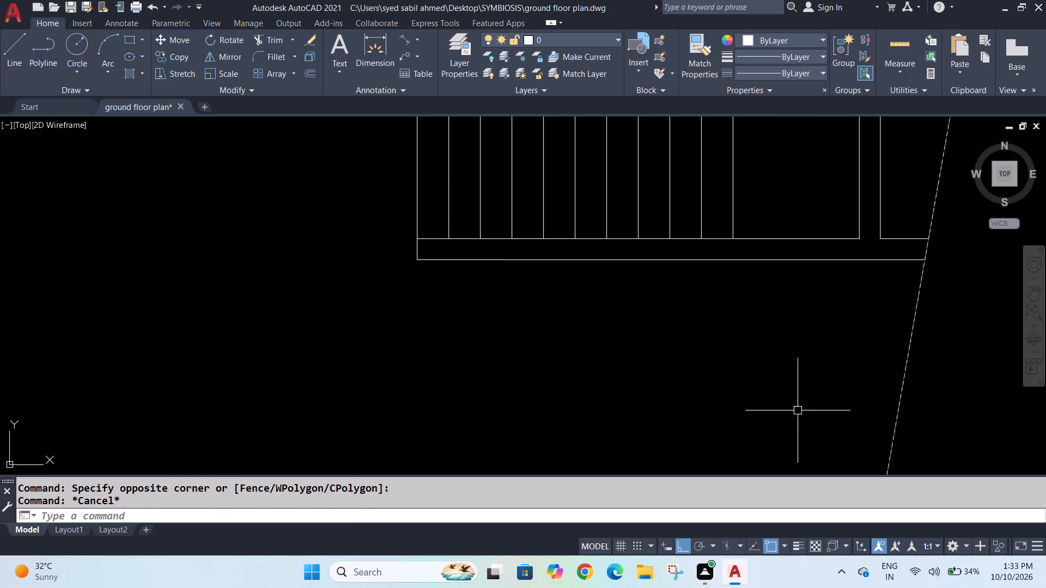
scroll(868, 371, "up", 3)
scroll(917, 395, "down", 6)
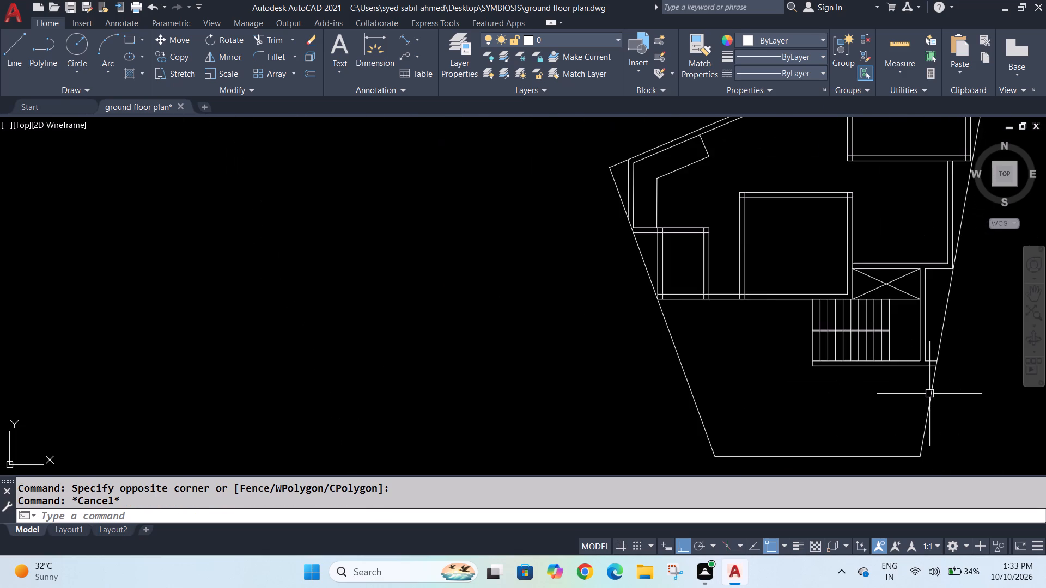
scroll(929, 394, "up", 4)
scroll(929, 394, "down", 5)
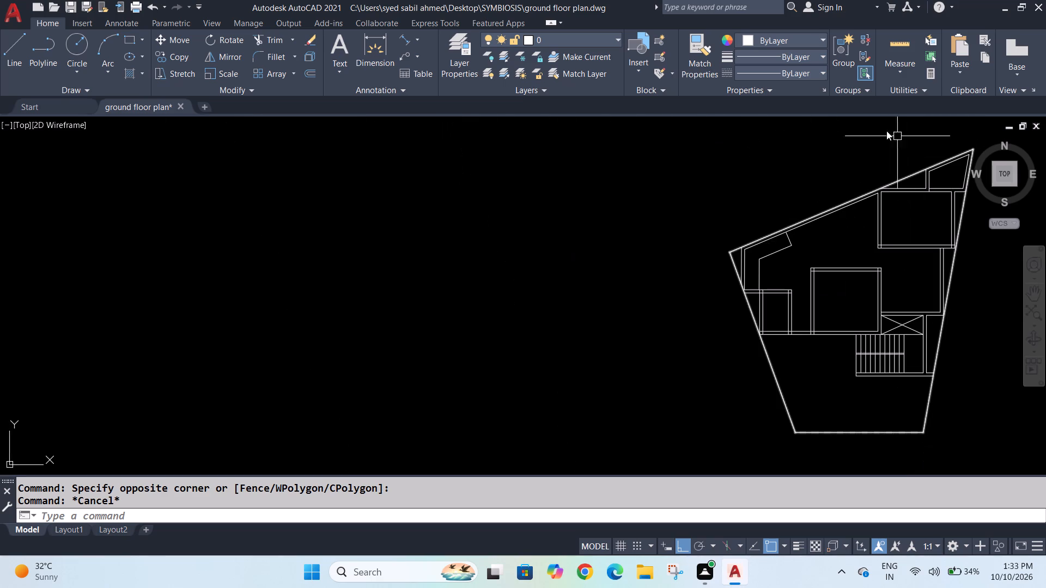
Set the current linetype to CENTER with no objects selected.
left_click(811, 72)
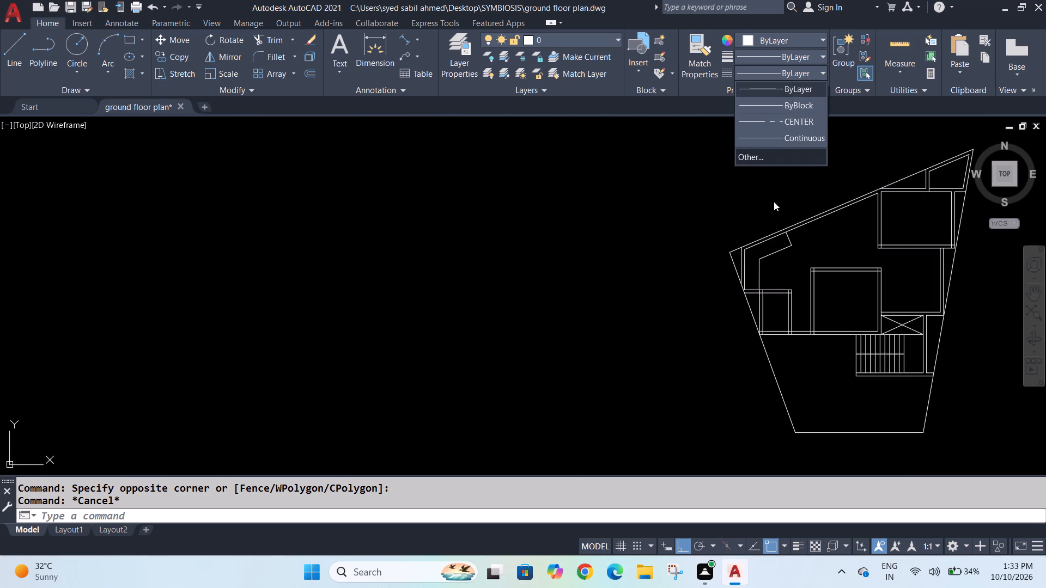
left_click(784, 123)
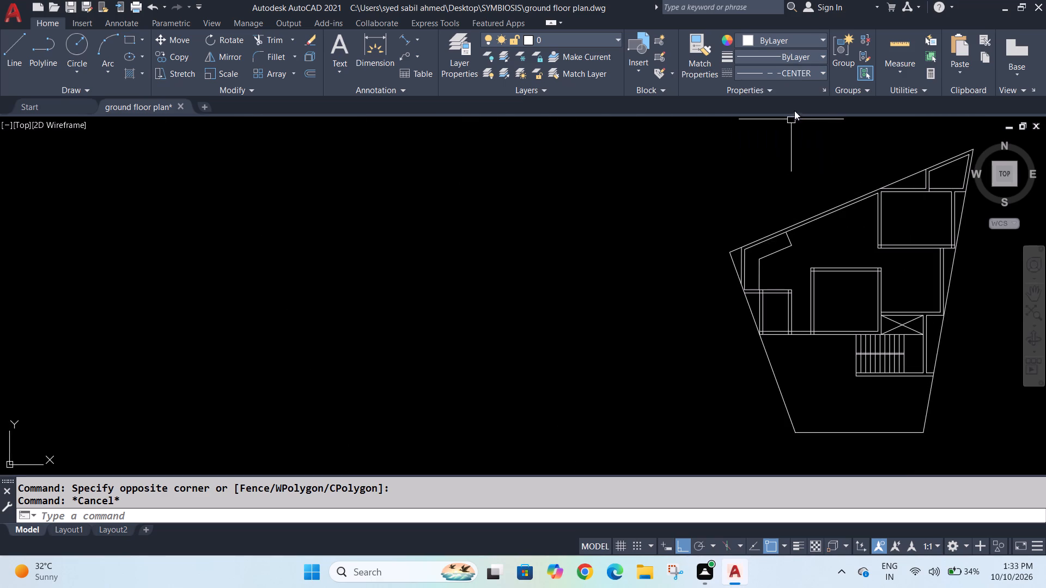
left_click(805, 74)
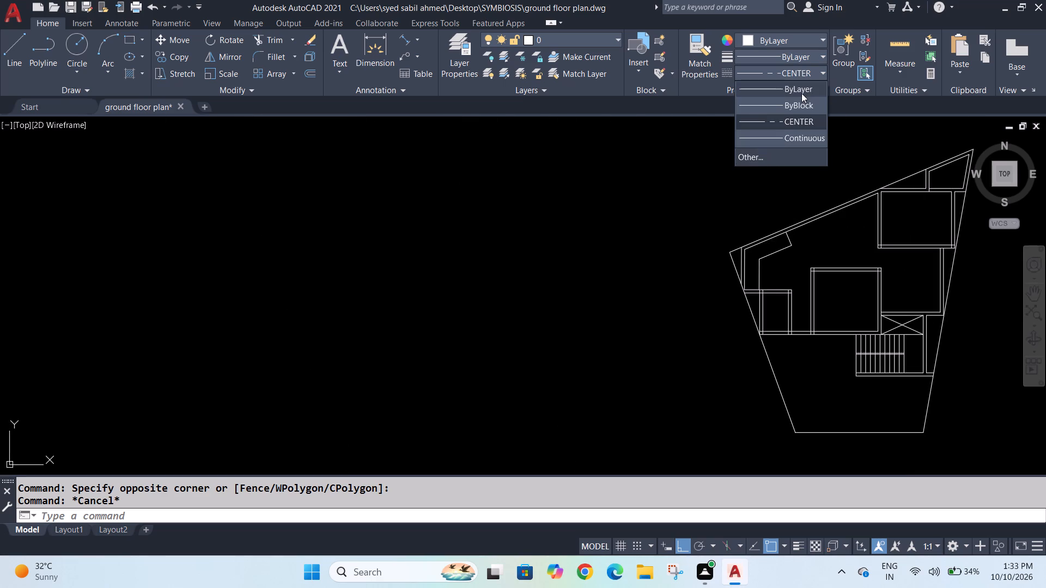
left_click(801, 93)
left_click(804, 75)
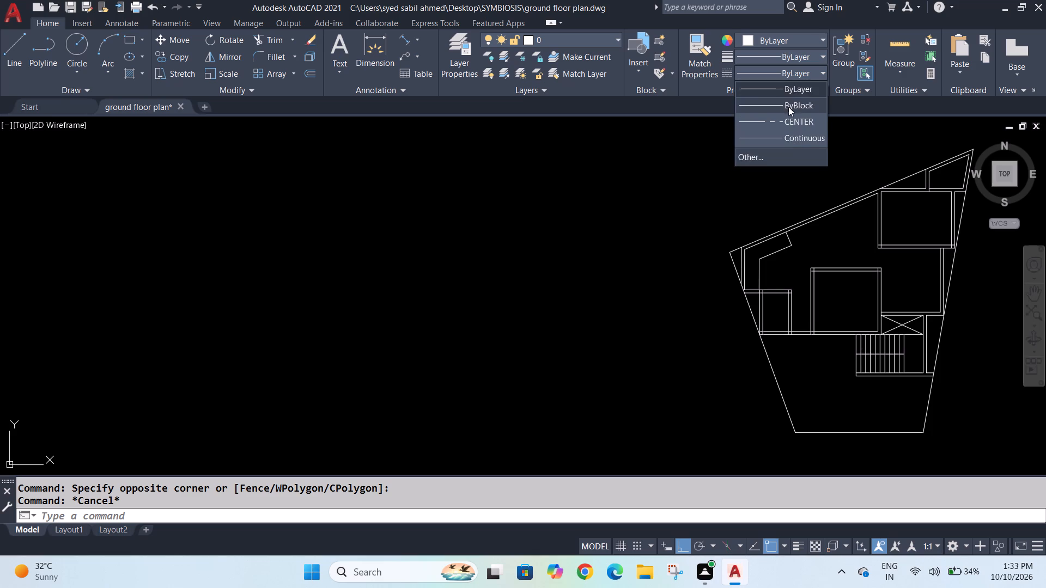
left_click(788, 120)
Inspect the outer boundary's line pattern up close and across the whole plan.
left_click(772, 90)
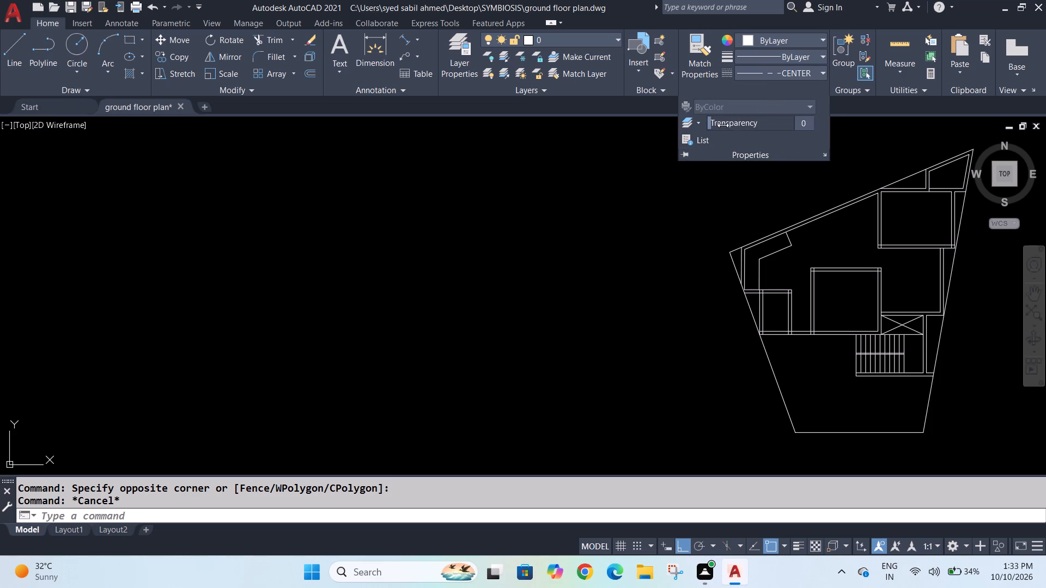
left_click(624, 155)
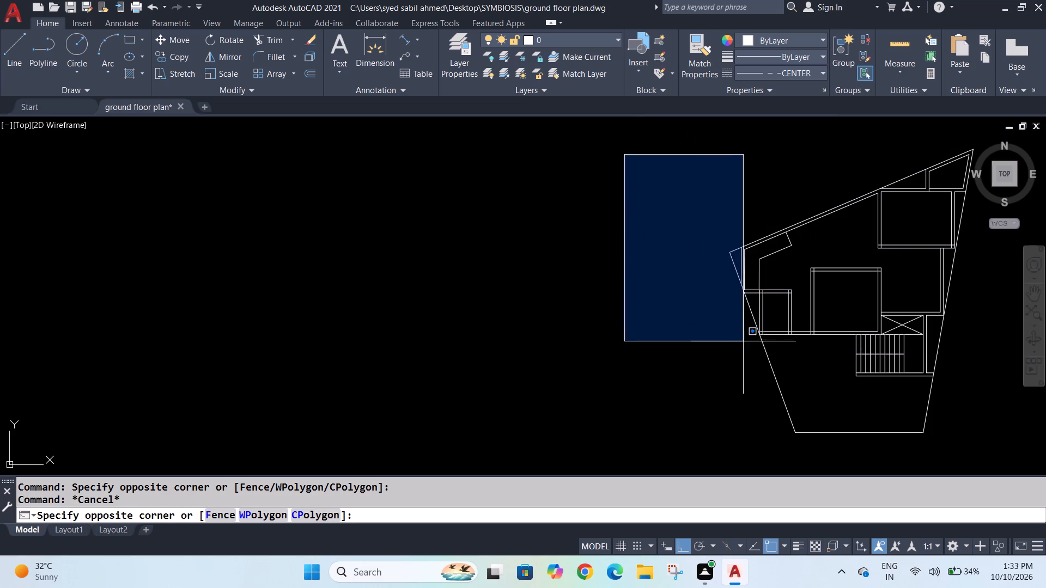
scroll(630, 316, "up", 2)
left_click(629, 313)
scroll(850, 304, "up", 1)
middle_click_drag(848, 305, 845, 309)
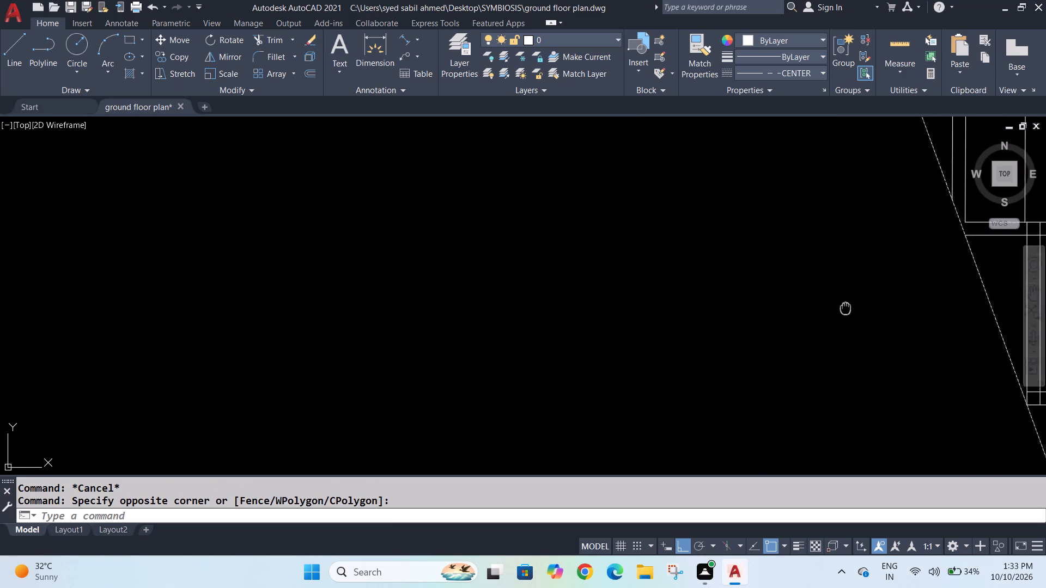
middle_click_drag(845, 309, 161, 307)
scroll(319, 254, "down", 3)
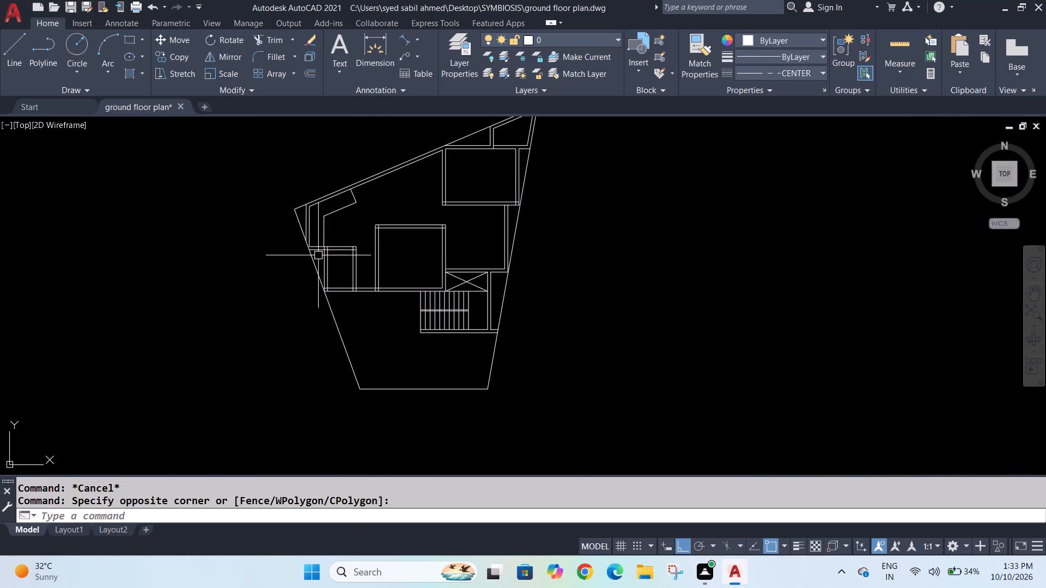
scroll(403, 220, "down", 1)
scroll(378, 180, "up", 1)
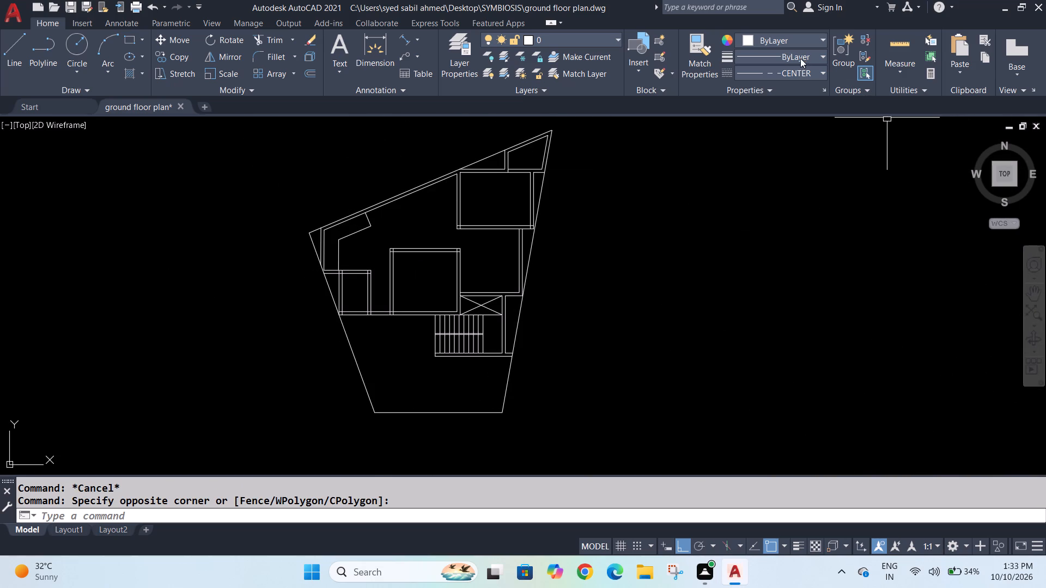
Look through the general, plot style, view and miscellaneous properties with nothing selected, including the linetype scale.
left_click(821, 88)
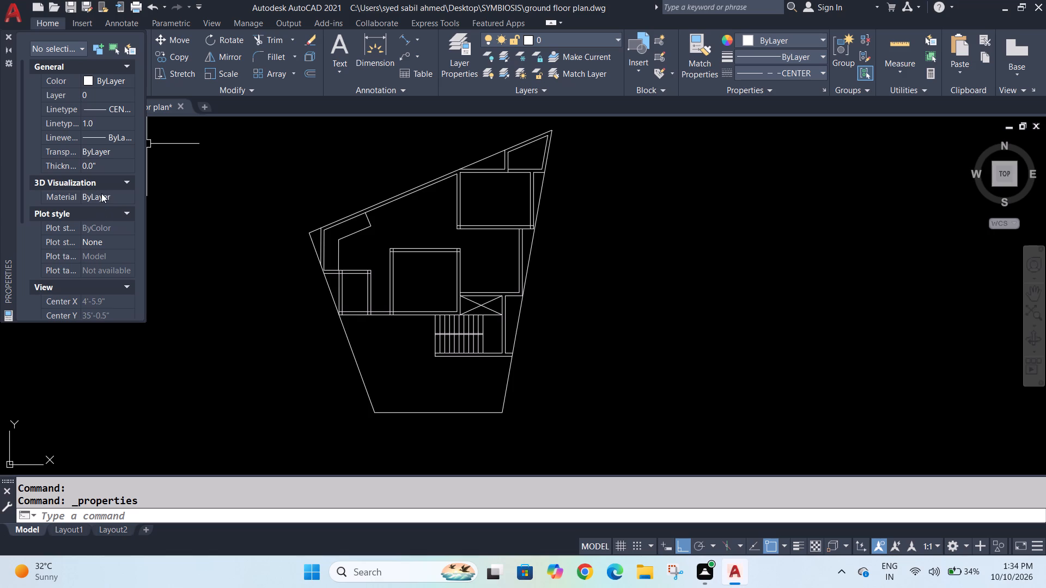
left_click(90, 121)
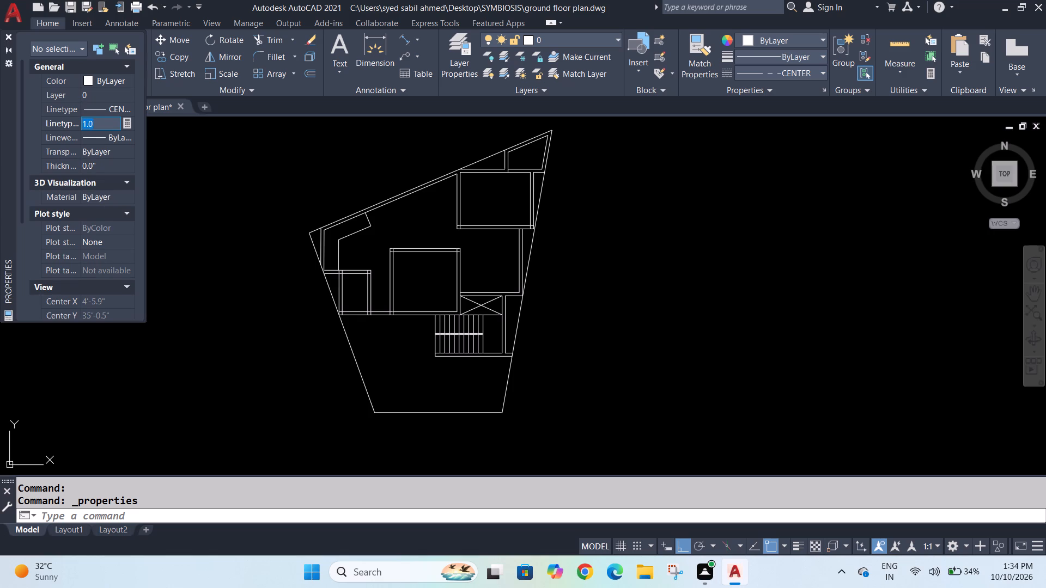
left_click(105, 125)
scroll(107, 122, "up", 3)
scroll(106, 126, "down", 3)
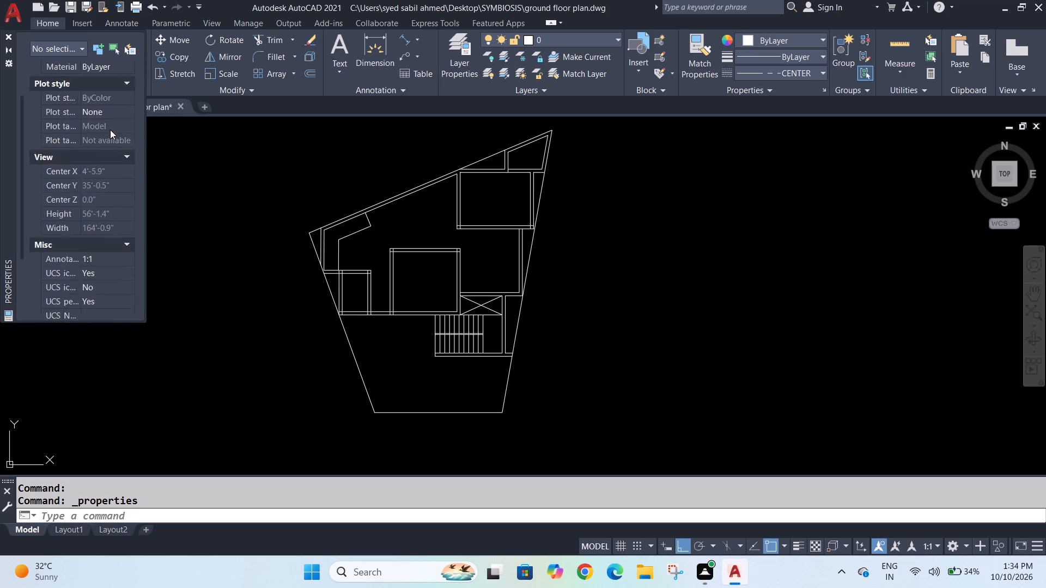
scroll(106, 135, "up", 7)
scroll(99, 141, "down", 1)
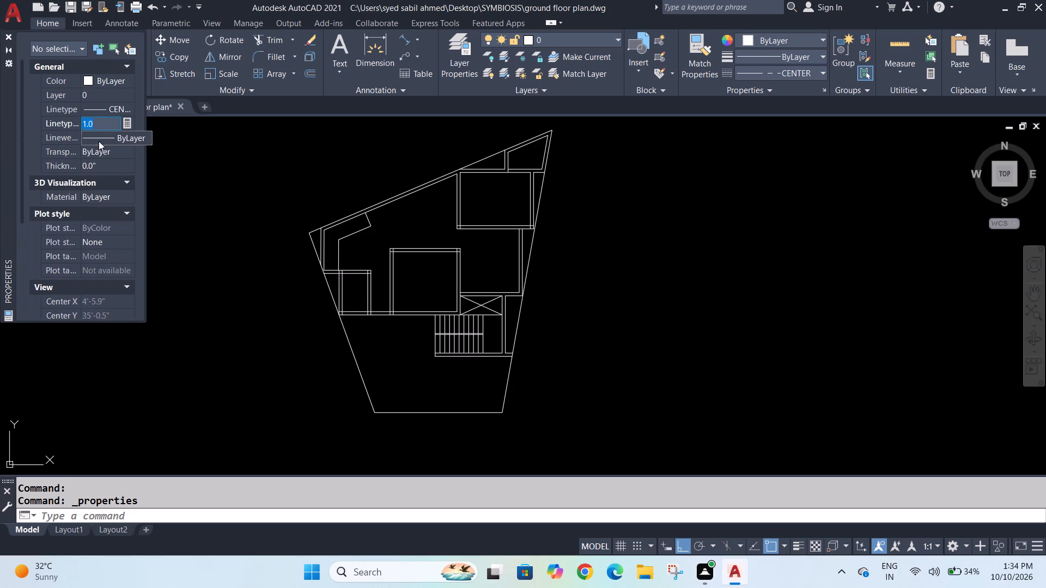
scroll(94, 144, "down", 2)
scroll(84, 152, "up", 4)
scroll(84, 152, "down", 4)
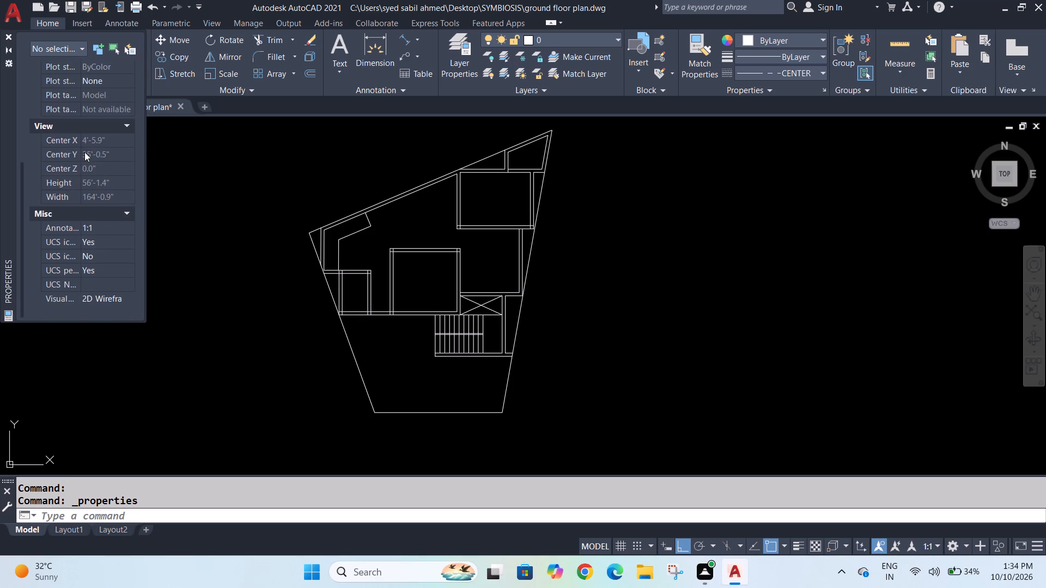
scroll(84, 146, "down", 1)
scroll(69, 201, "up", 3)
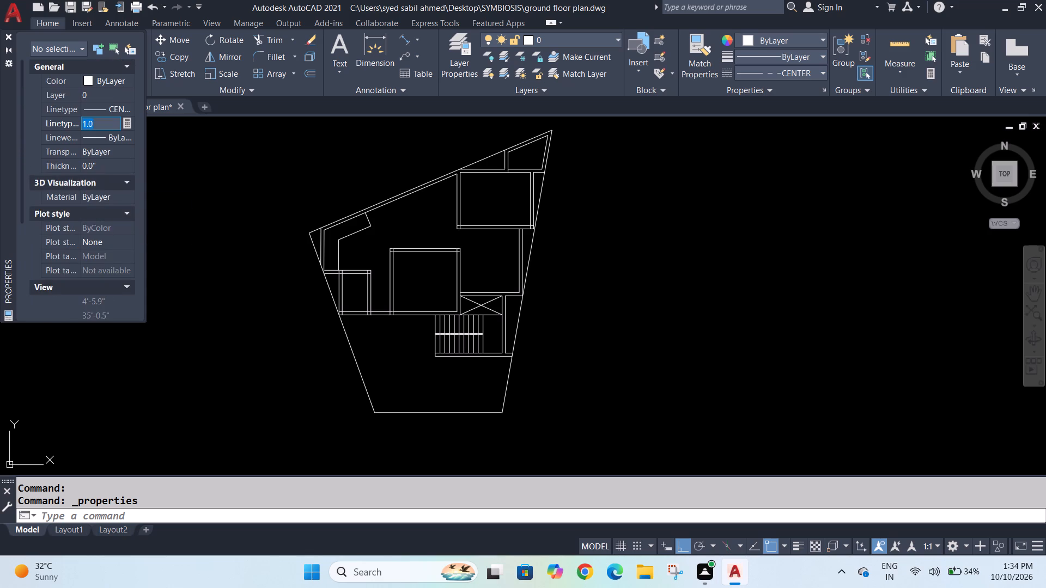
scroll(115, 195, "up", 2)
Set the current linetype scale to 5.0 with no objects selected.
left_click(83, 123)
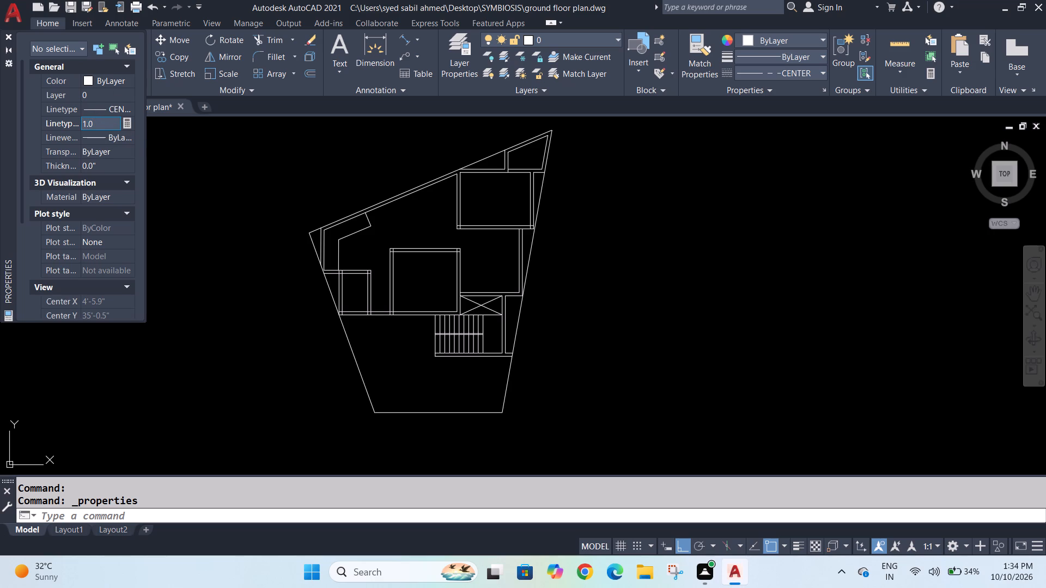
left_click(86, 124)
key("BackSpace")
key("5")
key("Return")
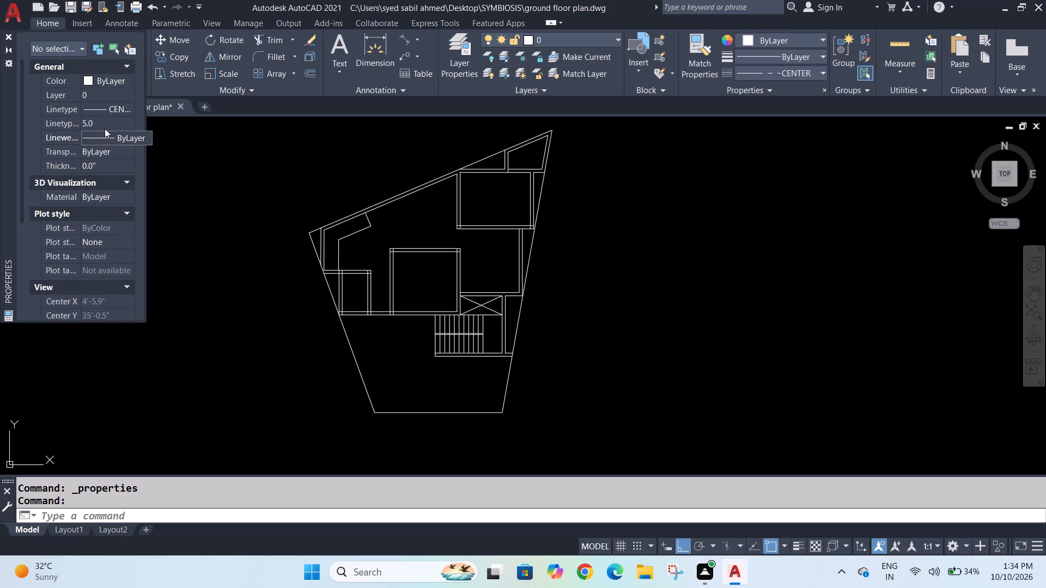
left_click(181, 181)
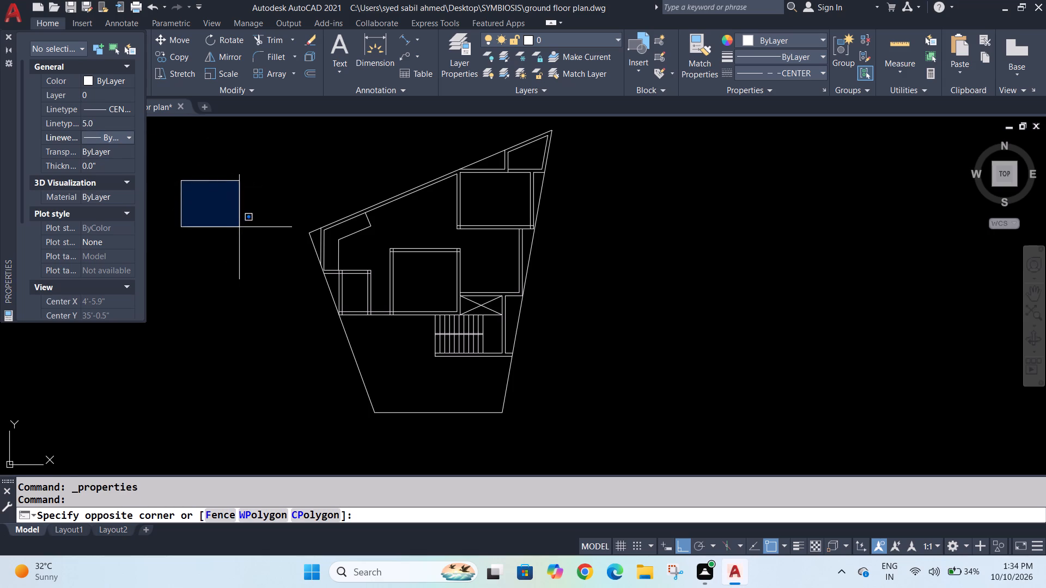
left_click(214, 223)
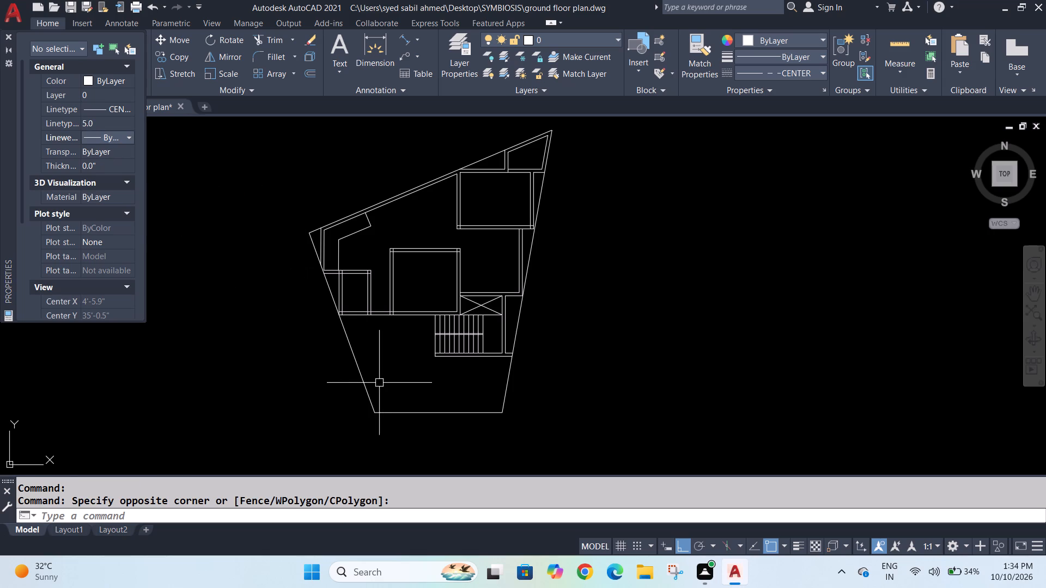
Set the linetype scale of the outer boundary polyline to 15.0, close its properties and deselect it.
left_click(364, 382)
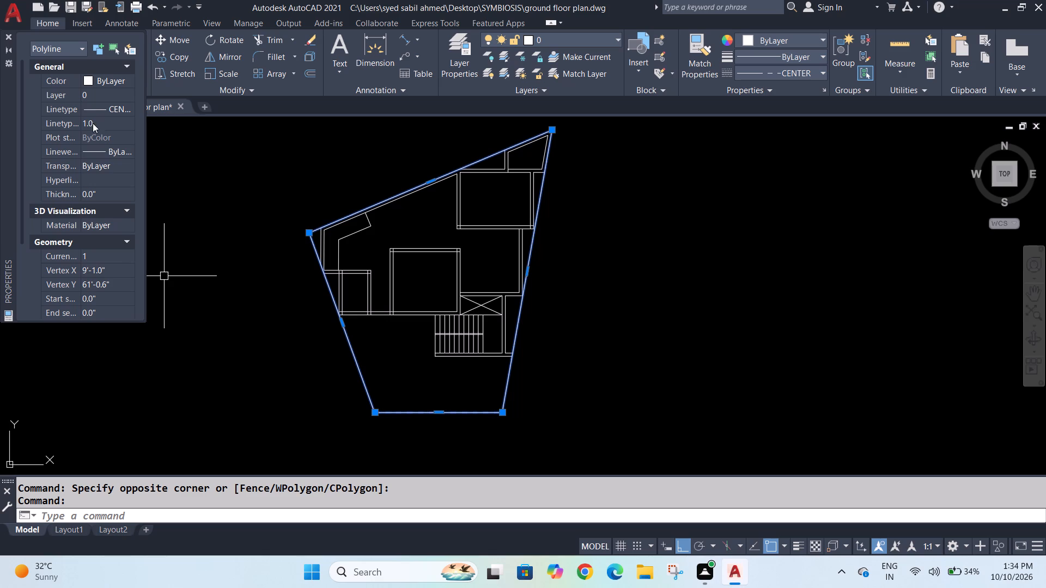
left_click(89, 124)
left_click(88, 124)
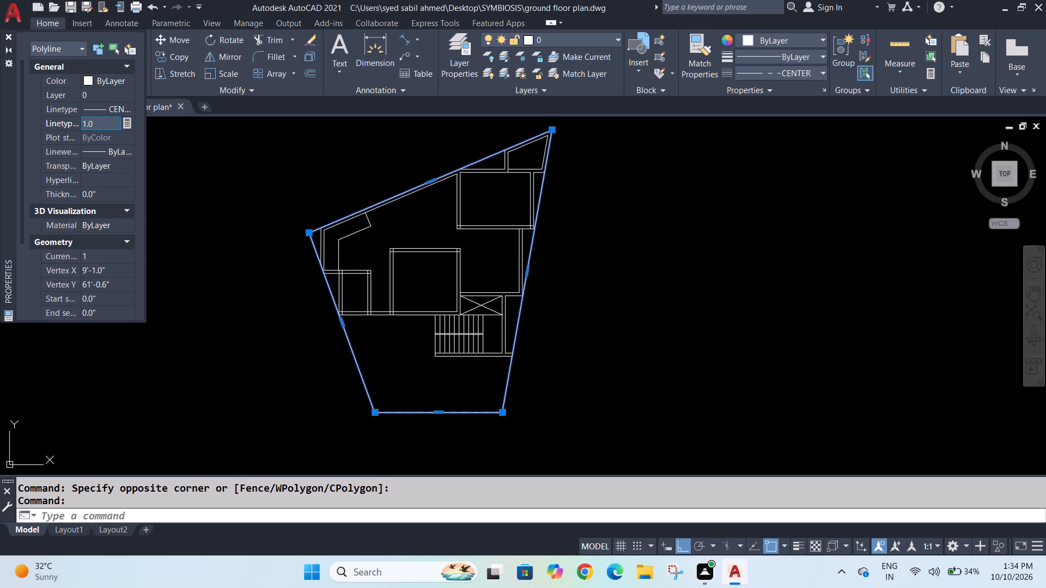
key("Left")
key("5")
key("Return")
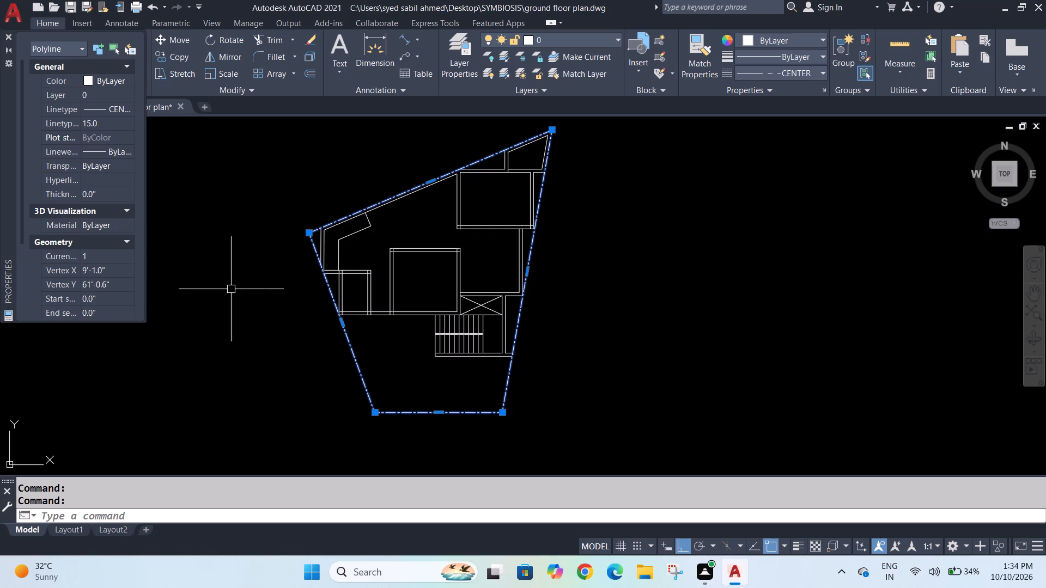
left_click(269, 289)
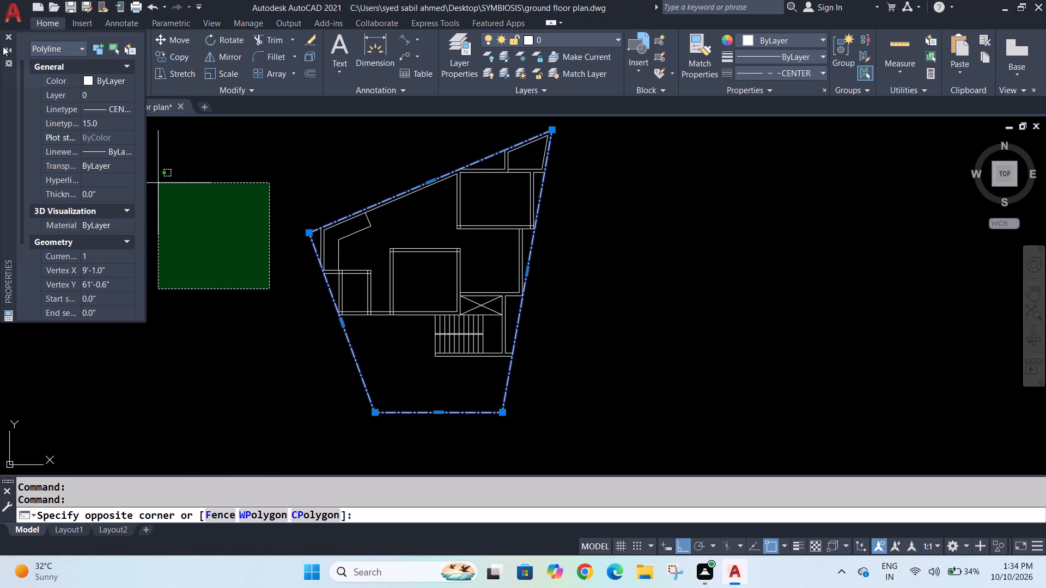
left_click(6, 38)
left_click(289, 348)
scroll(285, 321, "up", 1)
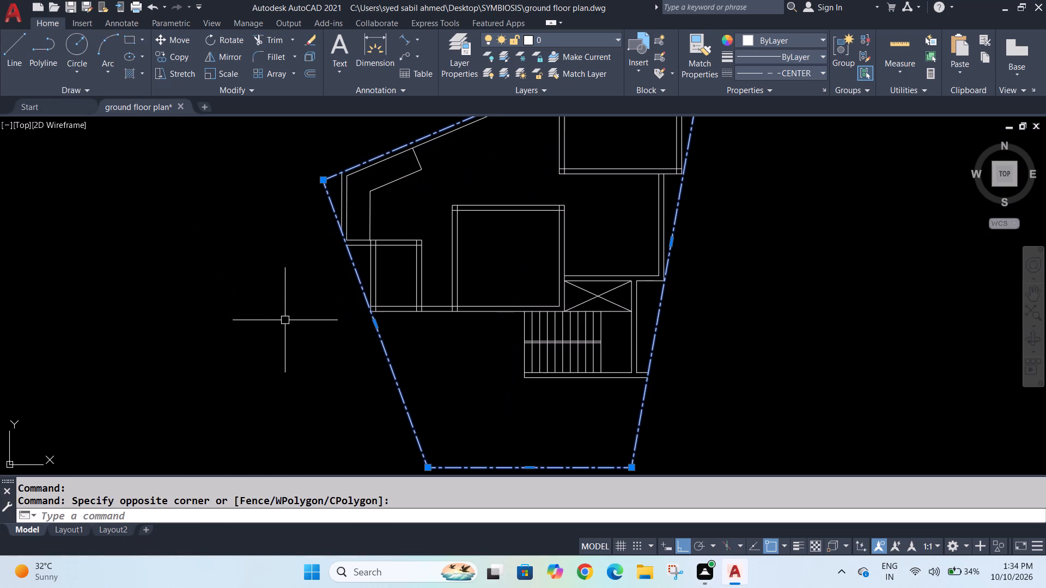
scroll(283, 332, "down", 1)
key("Escape")
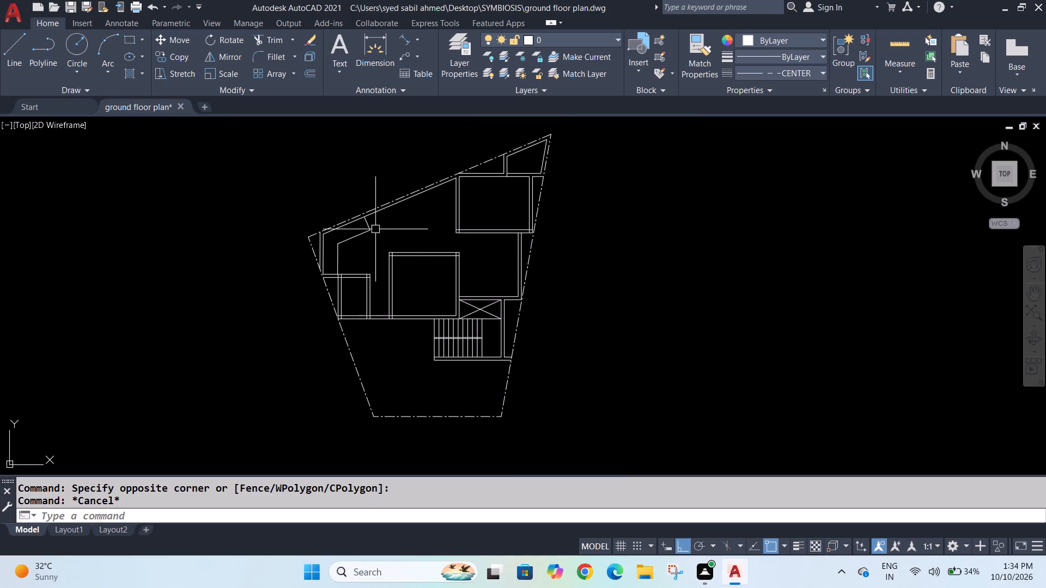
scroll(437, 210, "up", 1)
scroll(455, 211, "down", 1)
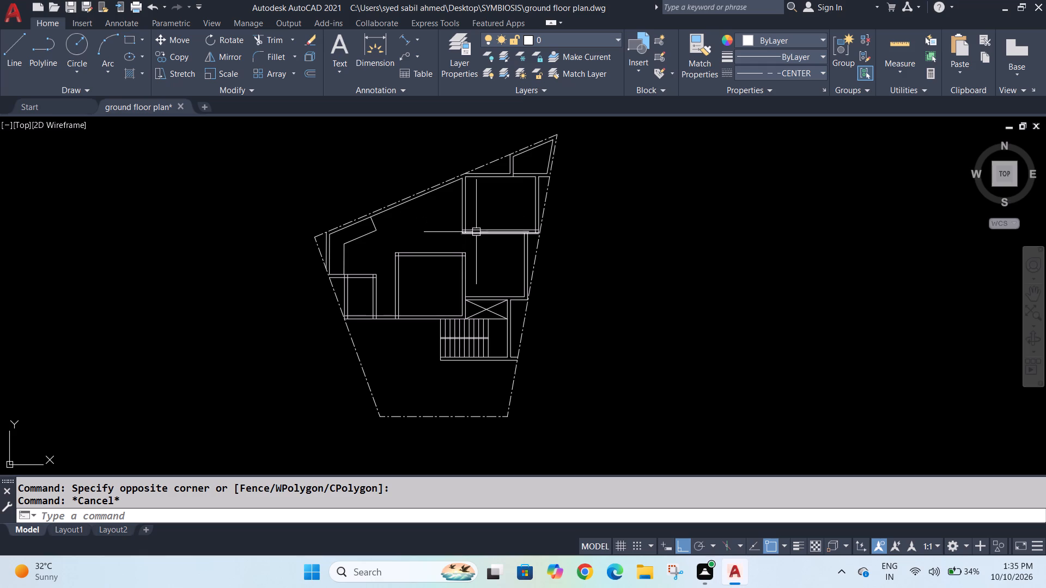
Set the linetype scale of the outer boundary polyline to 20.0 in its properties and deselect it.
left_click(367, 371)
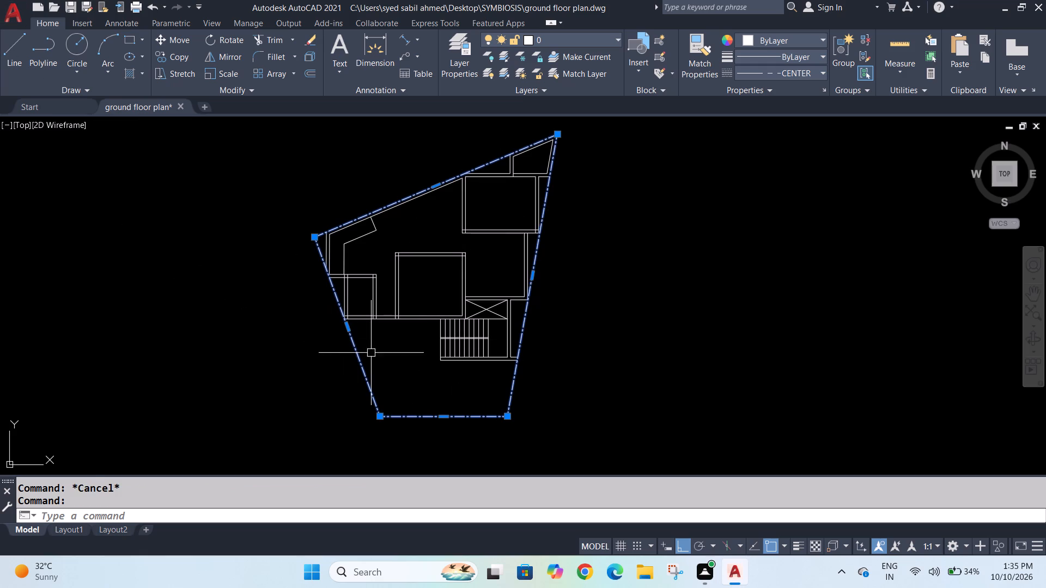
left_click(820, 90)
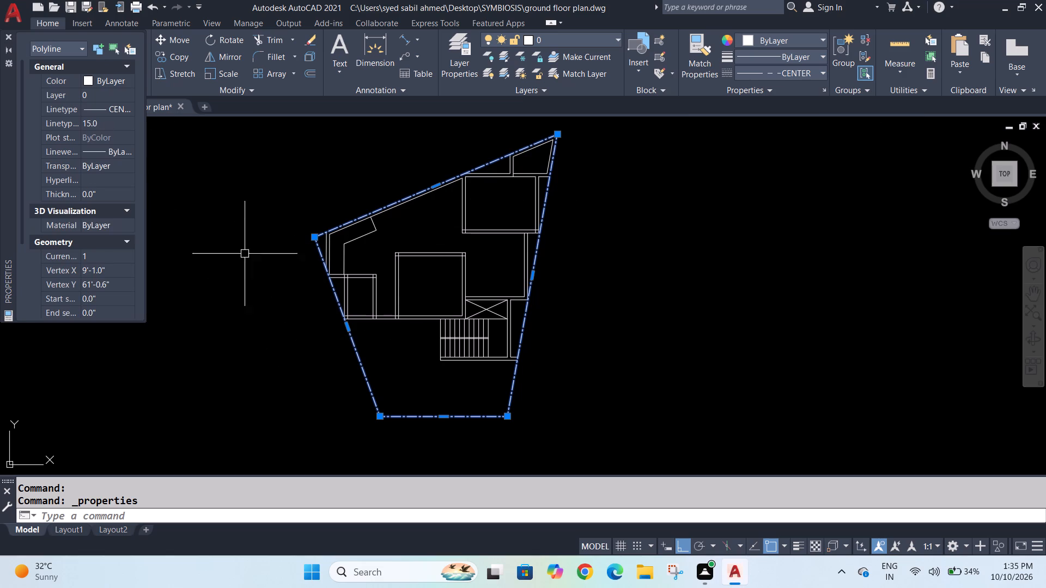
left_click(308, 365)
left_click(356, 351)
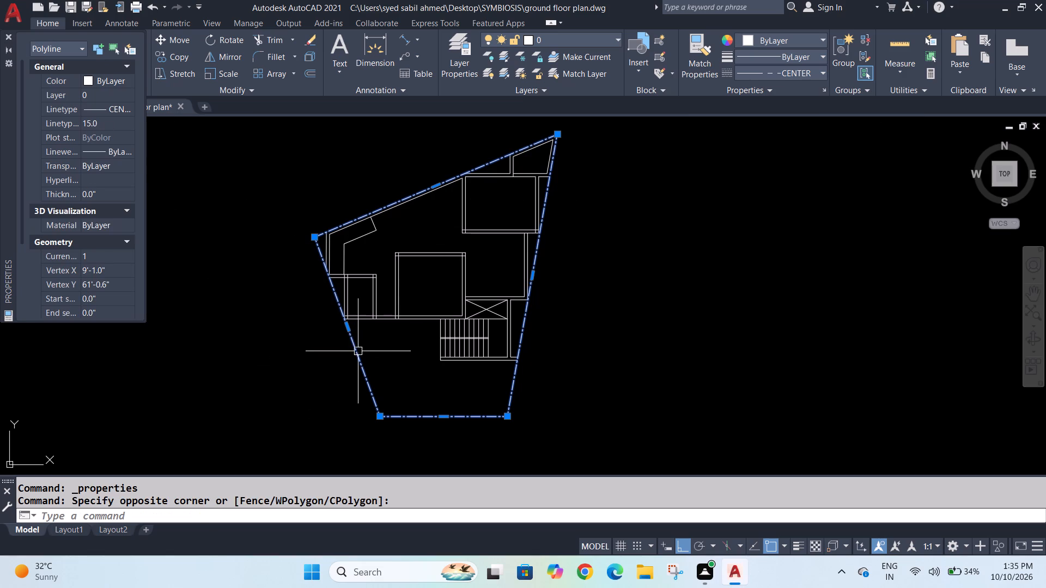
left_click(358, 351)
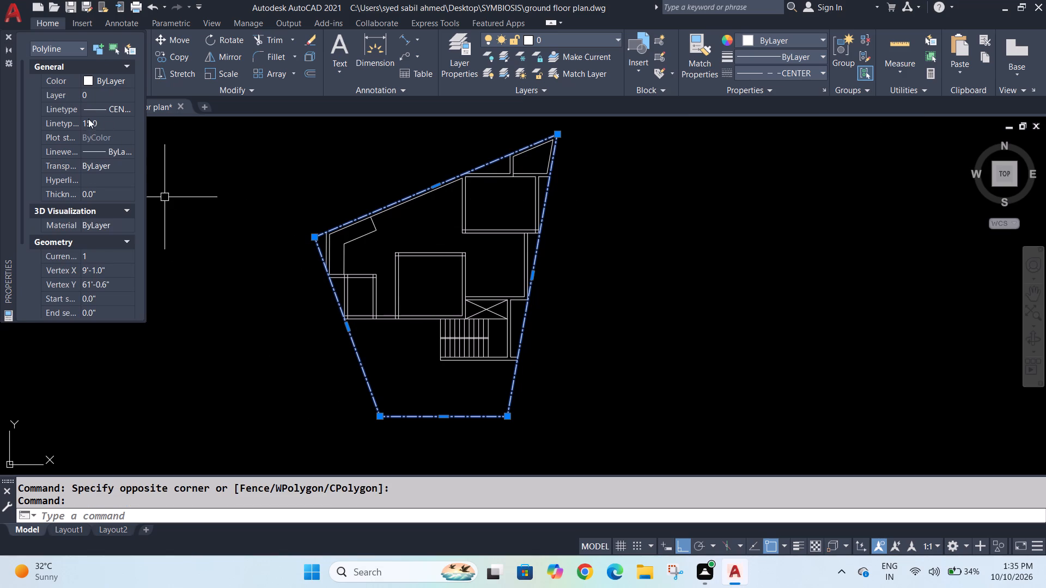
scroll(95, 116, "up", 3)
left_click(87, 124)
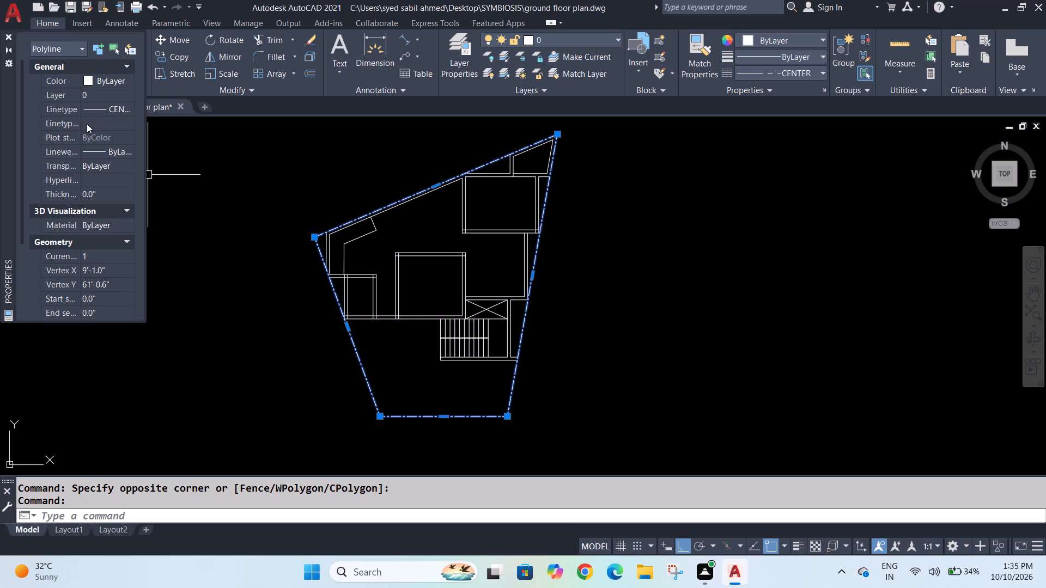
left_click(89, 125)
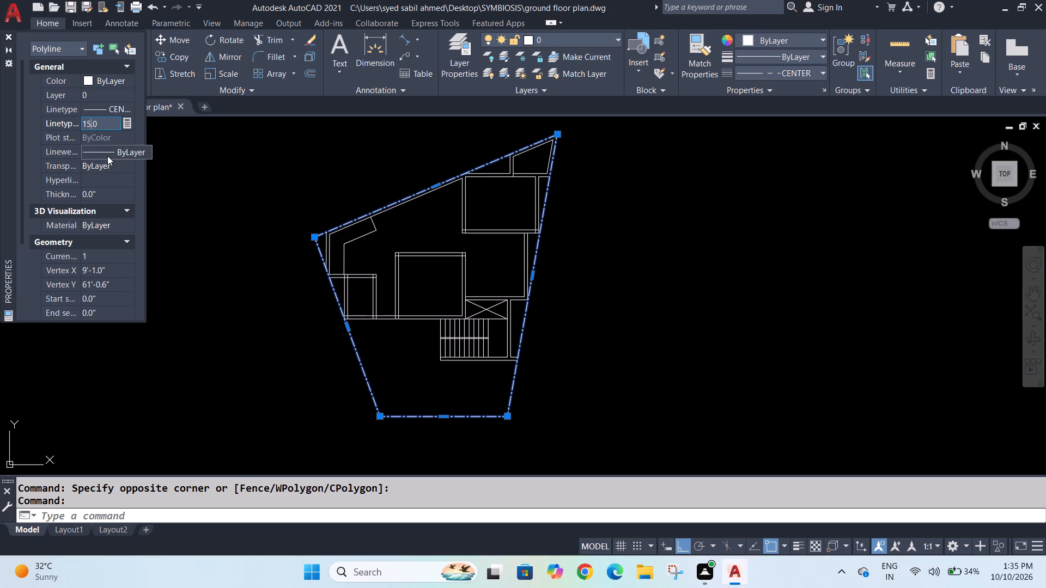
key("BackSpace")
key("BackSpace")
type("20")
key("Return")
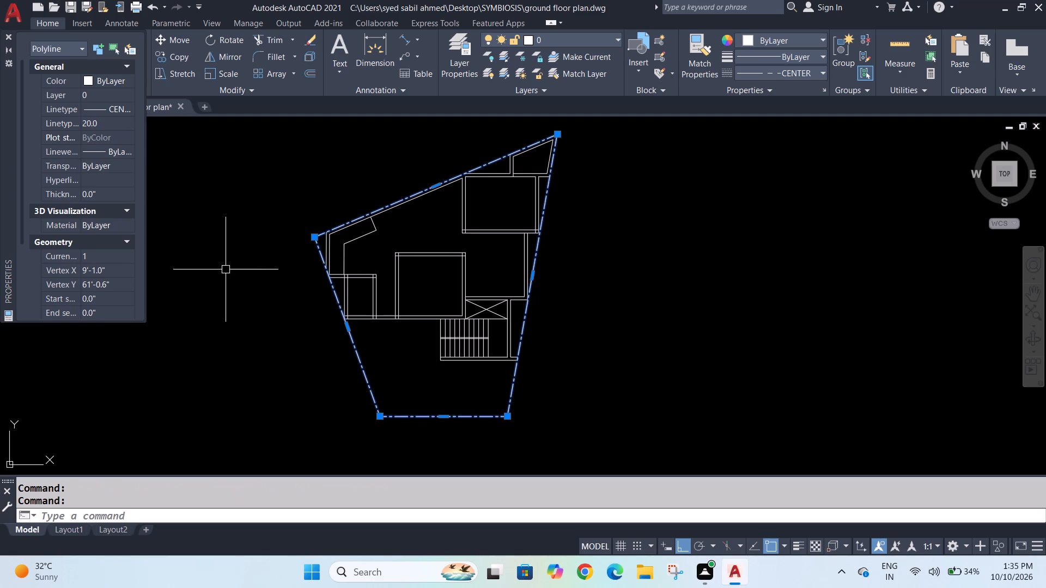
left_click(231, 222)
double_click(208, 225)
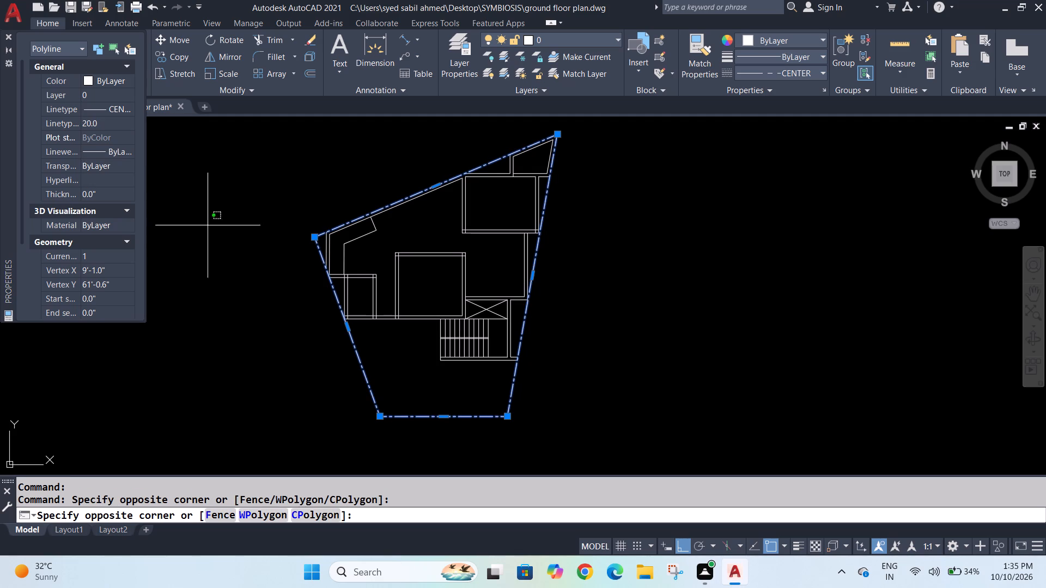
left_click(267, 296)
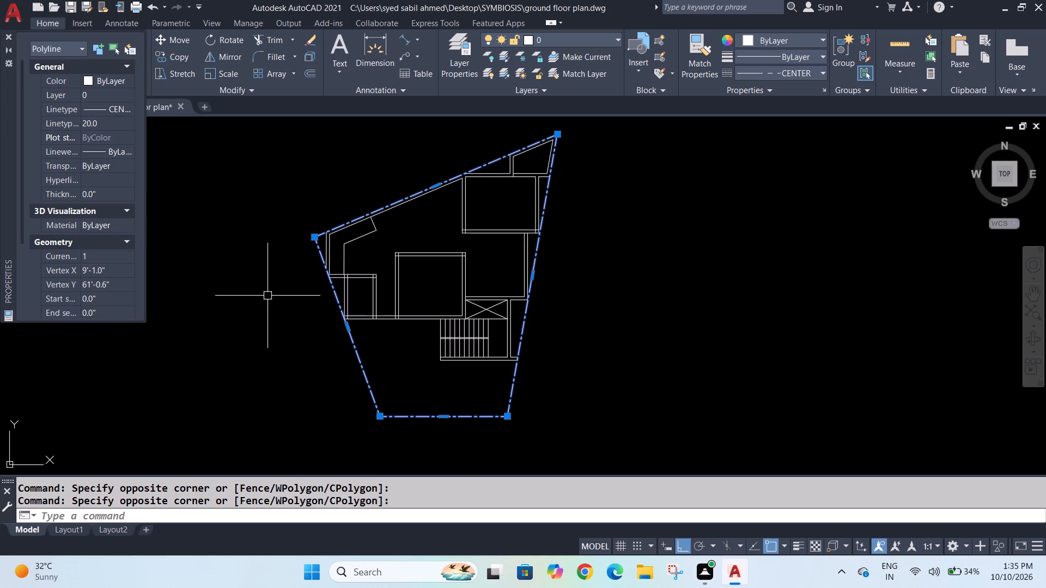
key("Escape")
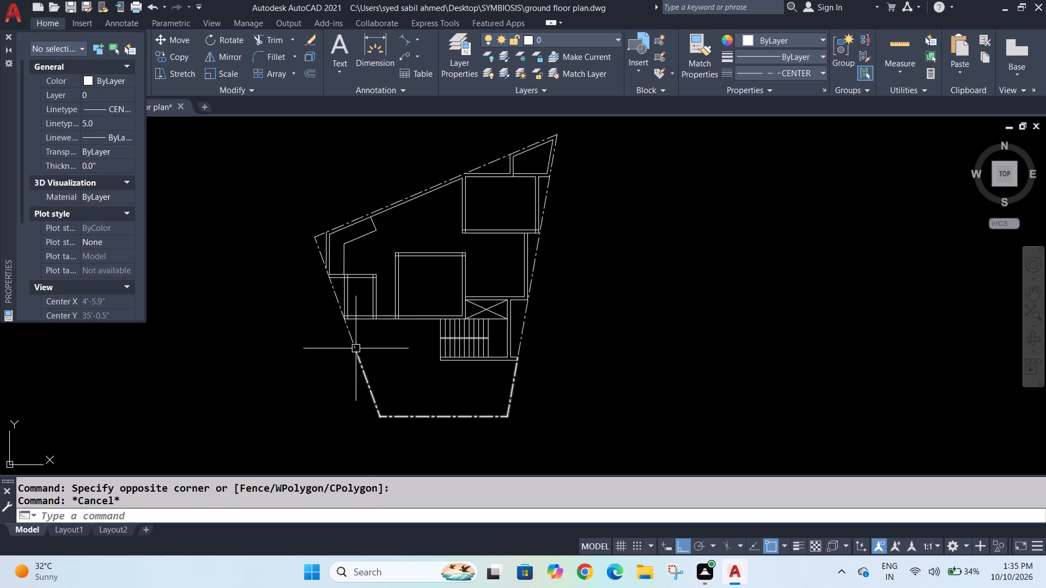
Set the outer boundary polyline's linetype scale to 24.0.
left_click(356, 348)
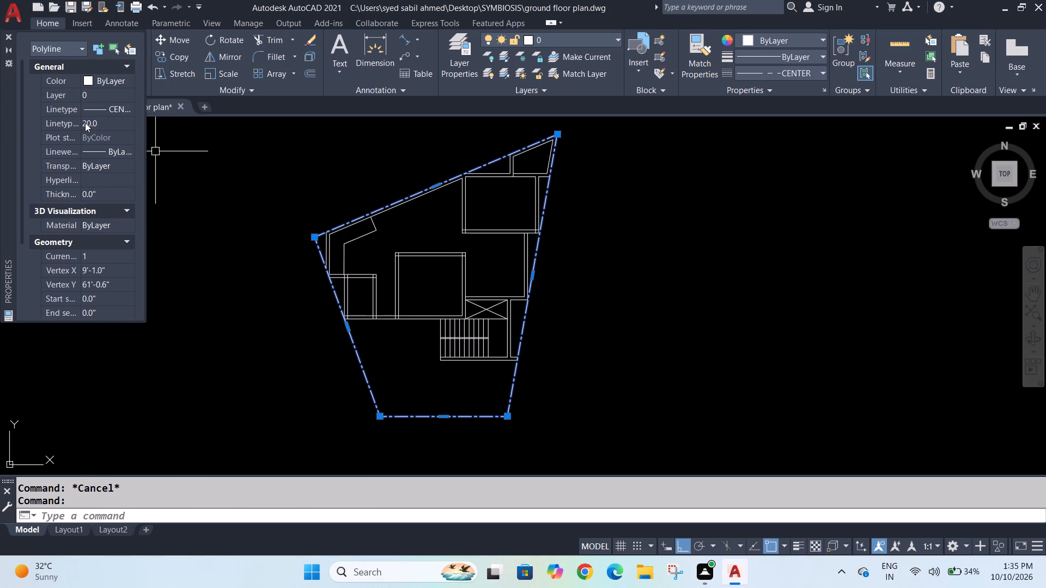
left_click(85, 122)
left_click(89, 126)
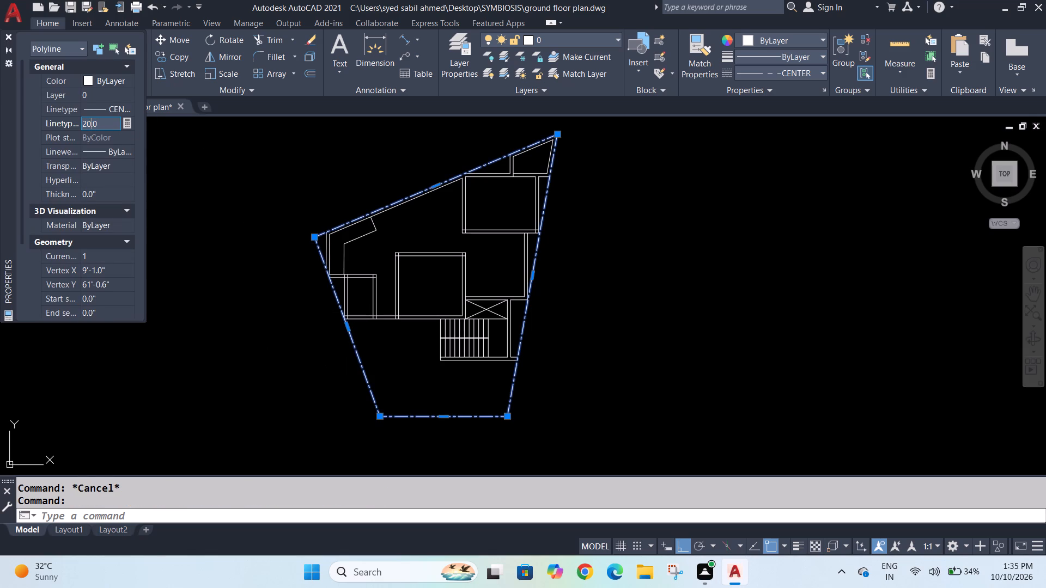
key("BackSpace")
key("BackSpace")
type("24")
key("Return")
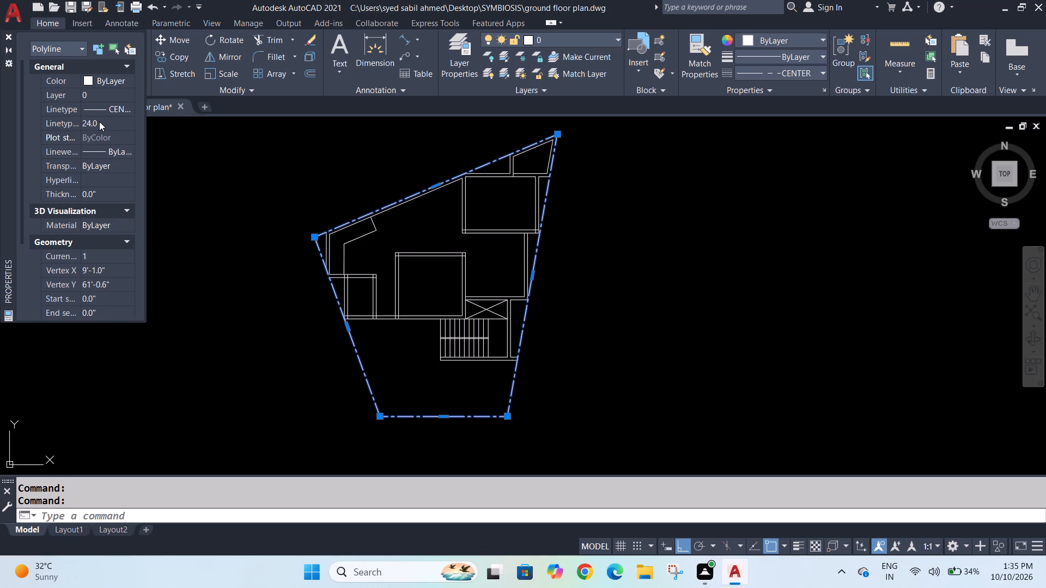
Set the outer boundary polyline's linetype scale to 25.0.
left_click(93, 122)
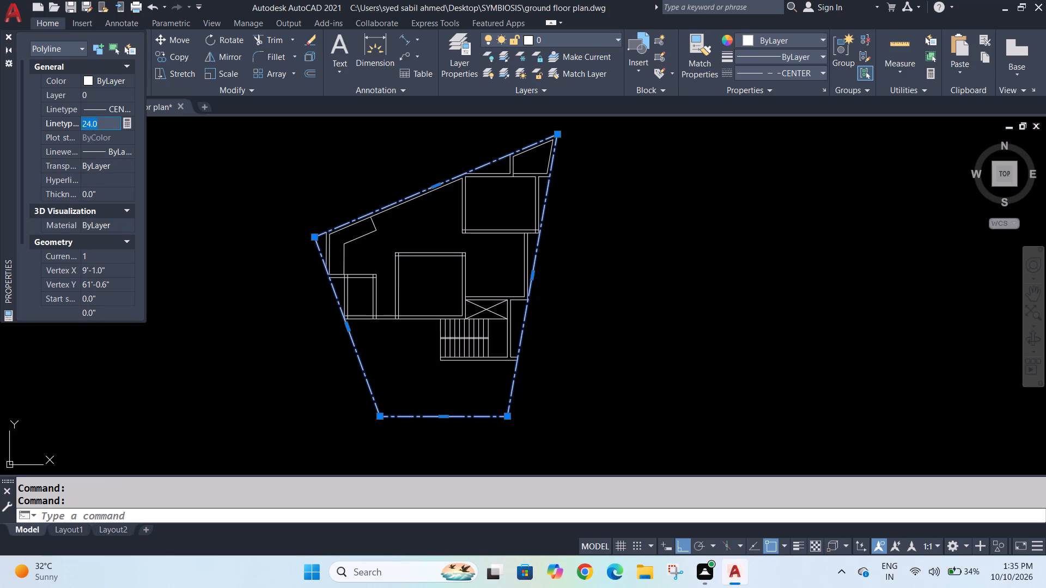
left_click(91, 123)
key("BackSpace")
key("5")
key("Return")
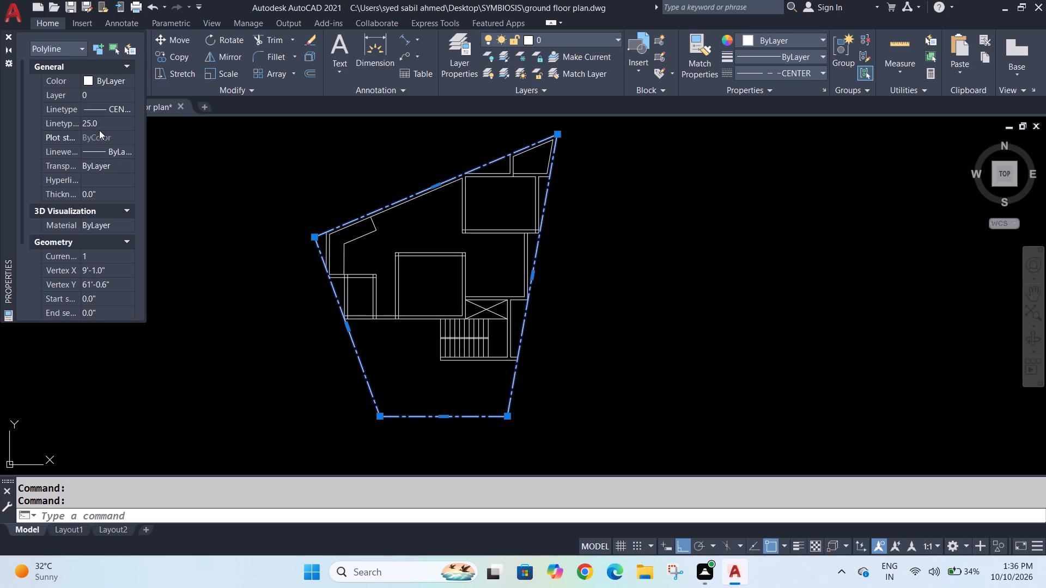
Set the outer boundary polyline's linetype scale to 30.0, close its properties and deselect it.
key("BackSpace")
key("BackSpace")
left_click(89, 125)
left_click(89, 125)
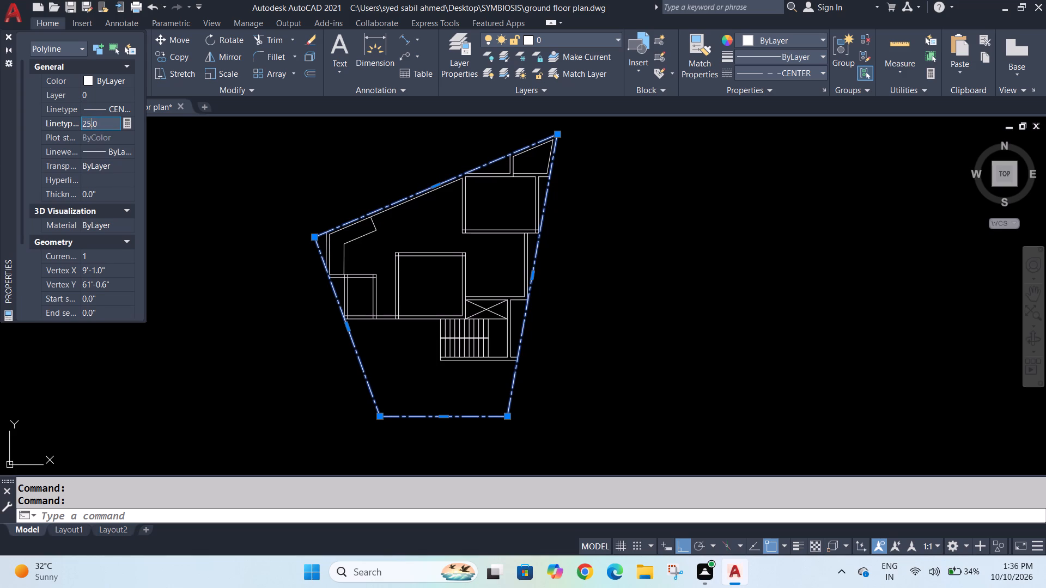
key("BackSpace")
key("BackSpace")
type("30")
key("Return")
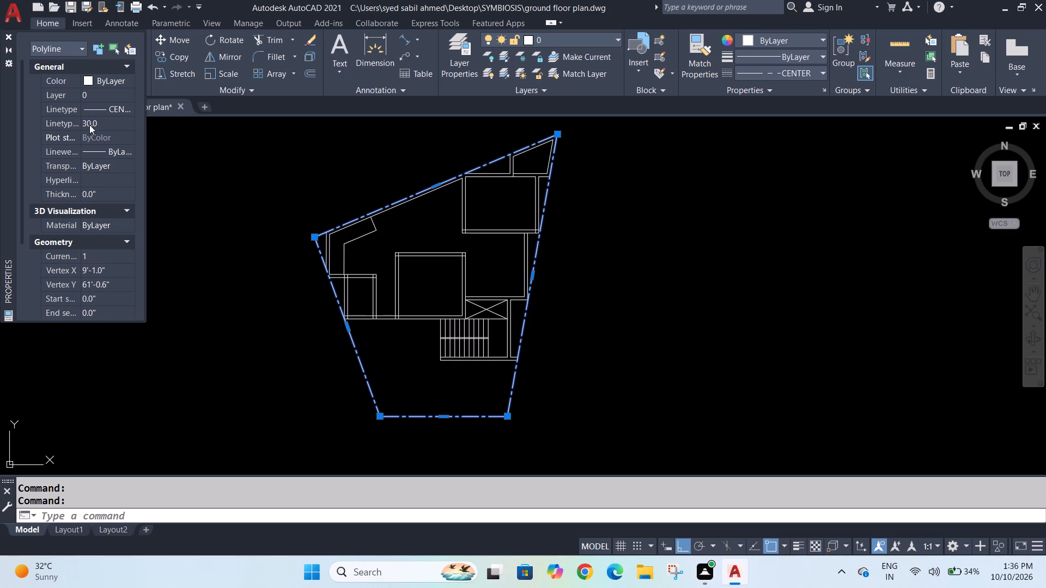
left_click(8, 38)
left_click(314, 327)
key("Escape")
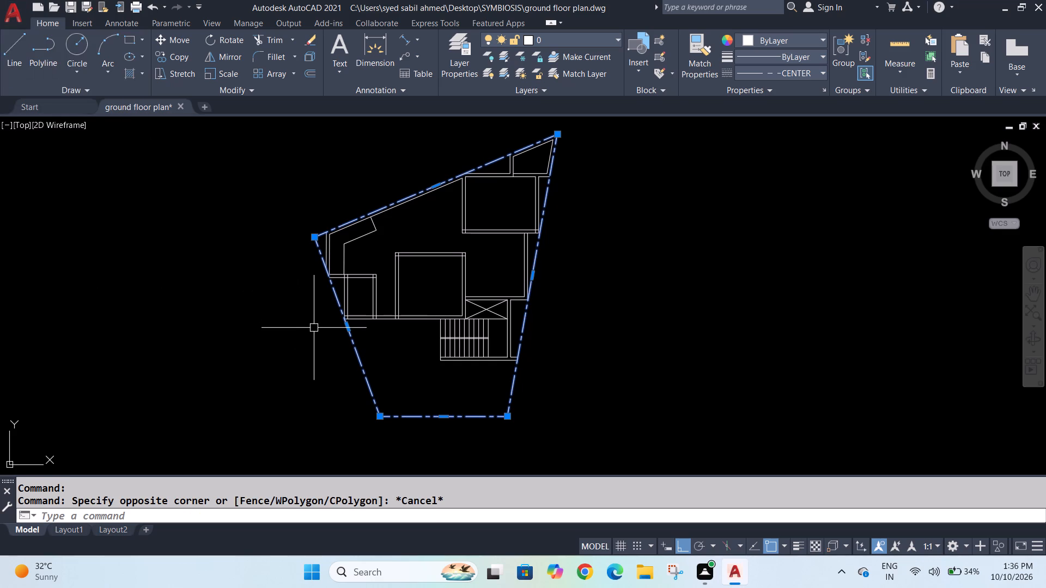
left_click(255, 305)
key("Escape")
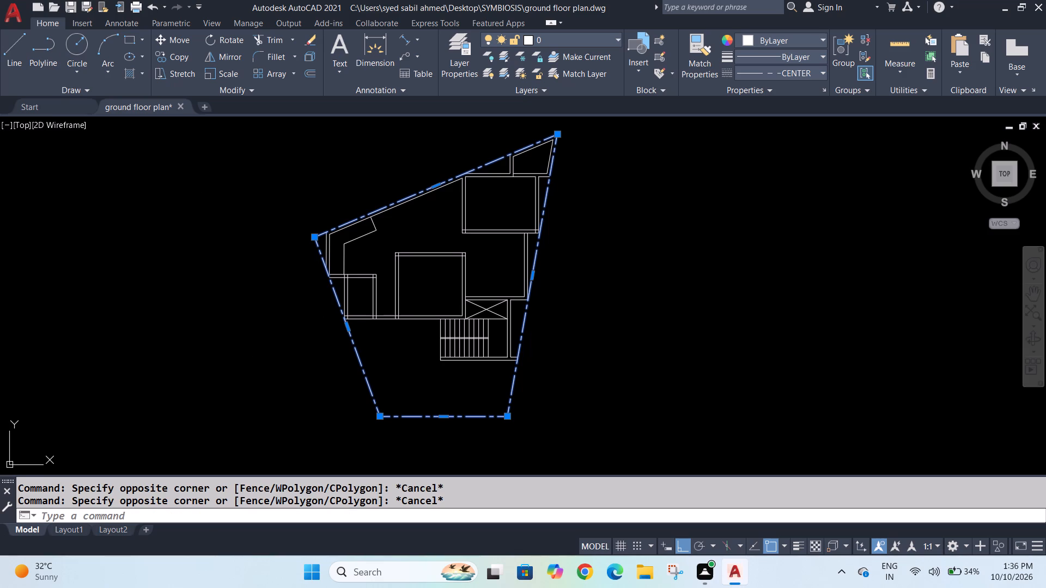
key("Escape")
key("Escape")
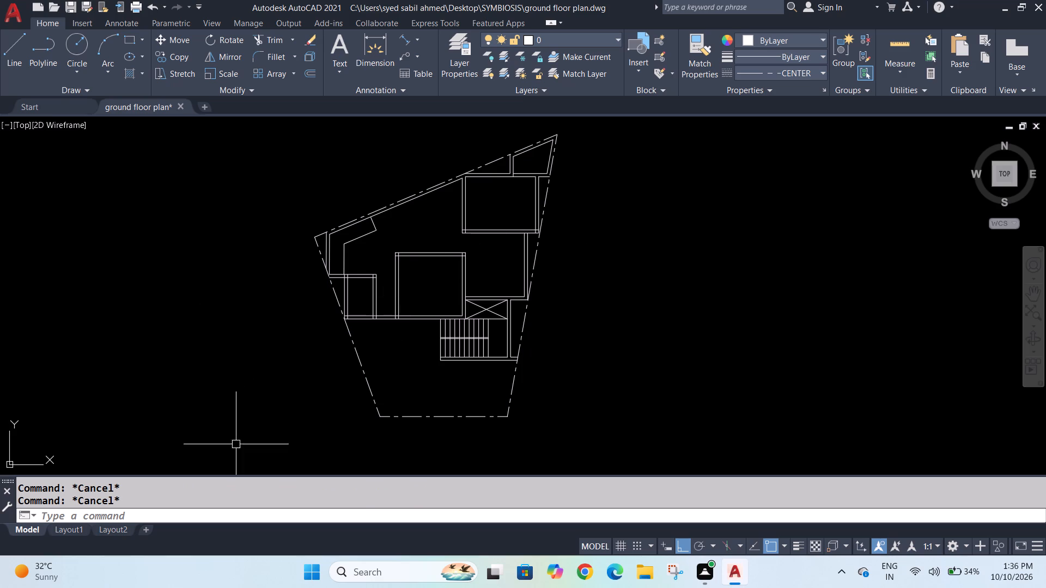
View the floor plan on the Layout1 sheet and return to model space.
left_click(62, 529)
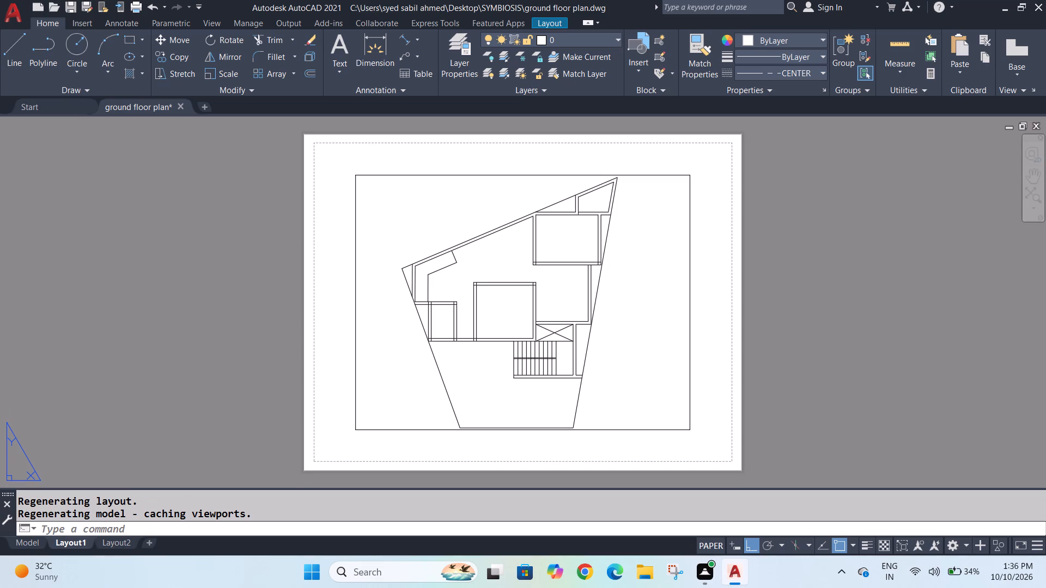
left_click(34, 545)
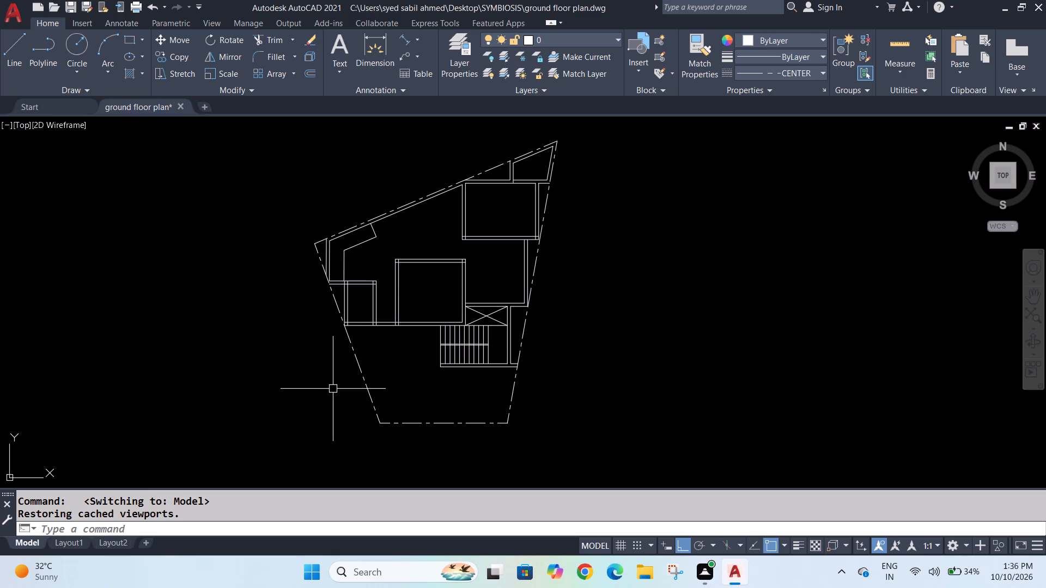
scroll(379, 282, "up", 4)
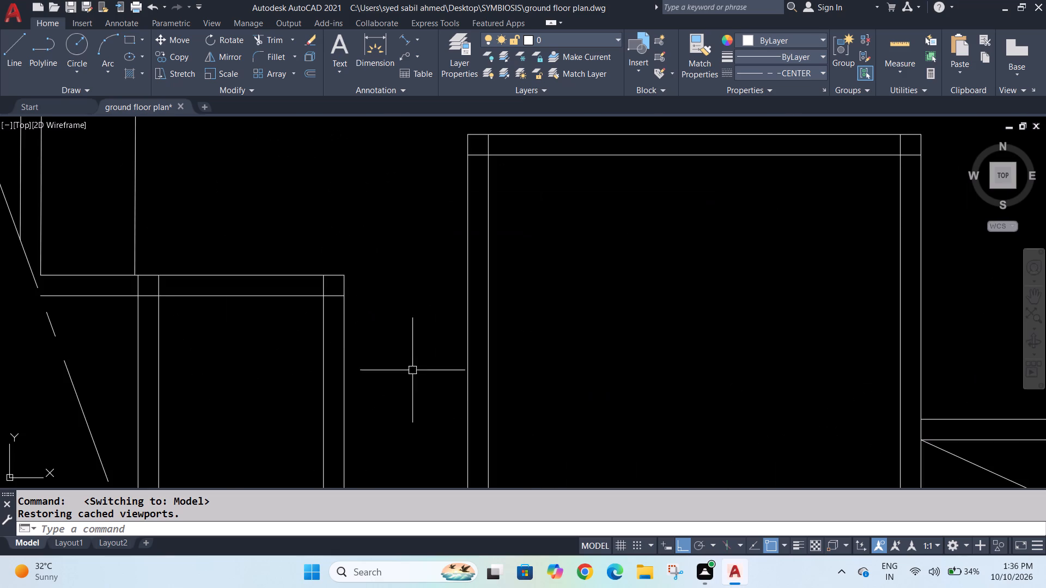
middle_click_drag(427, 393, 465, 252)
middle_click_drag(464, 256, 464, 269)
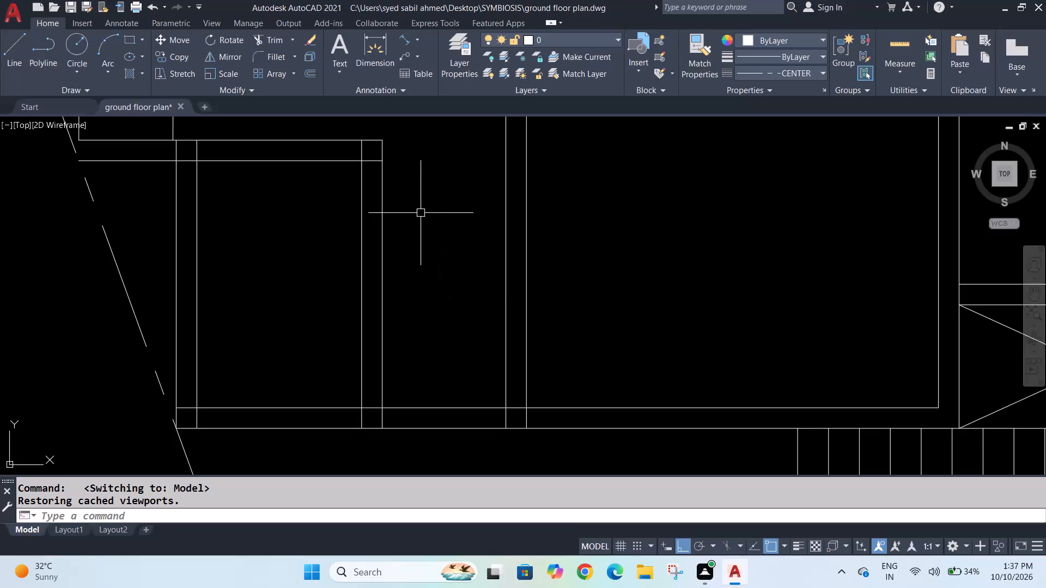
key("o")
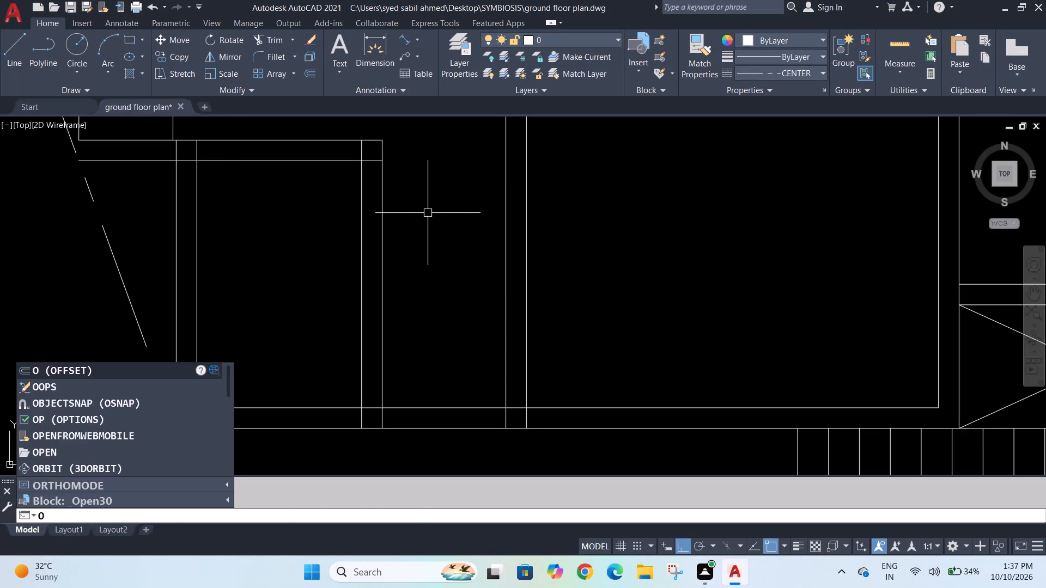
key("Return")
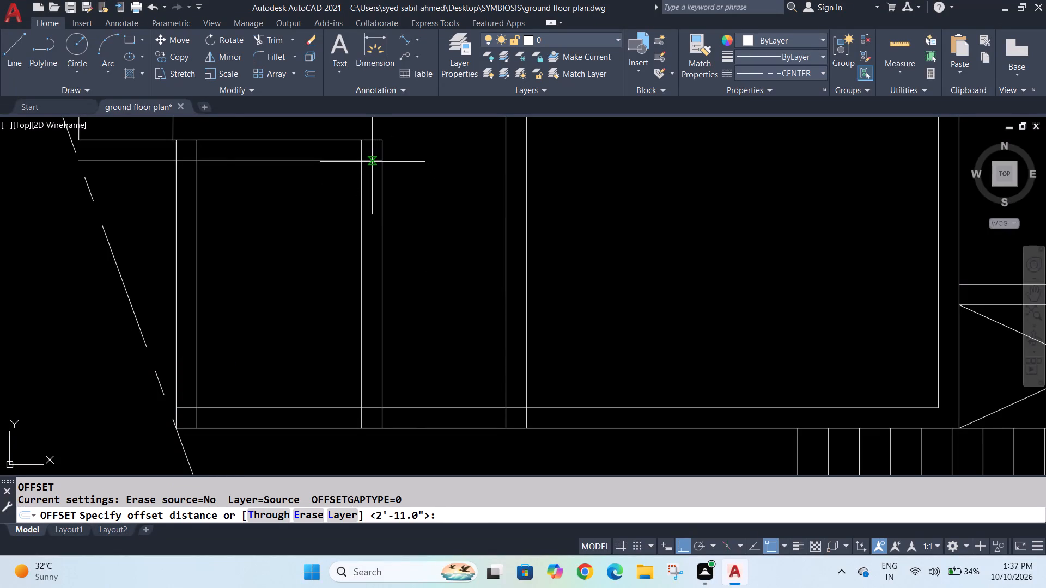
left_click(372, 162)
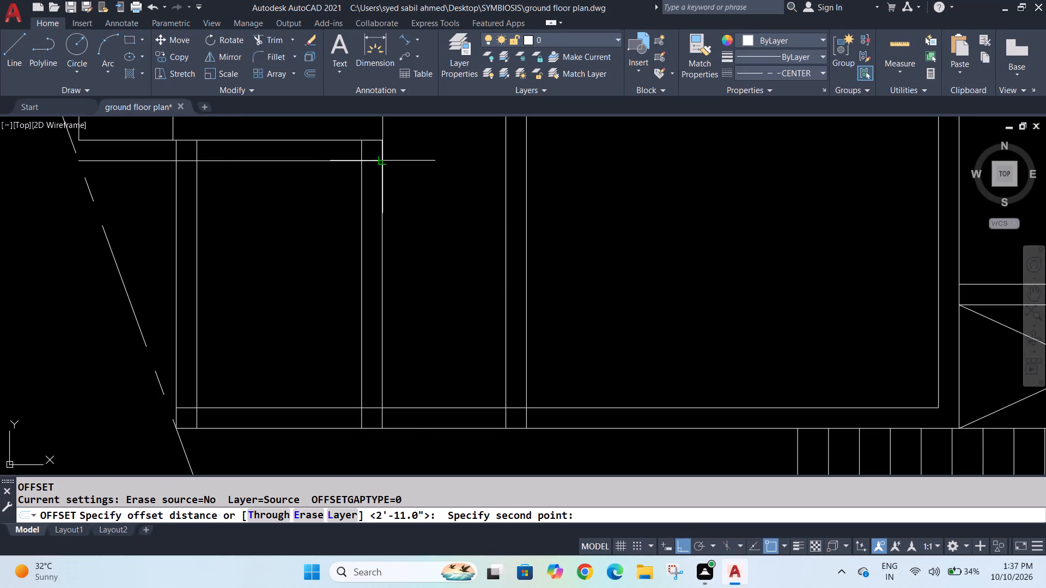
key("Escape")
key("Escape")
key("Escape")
Offset the inner line of the small lower-left room's upper wall 3" downward.
key("o")
key("Return")
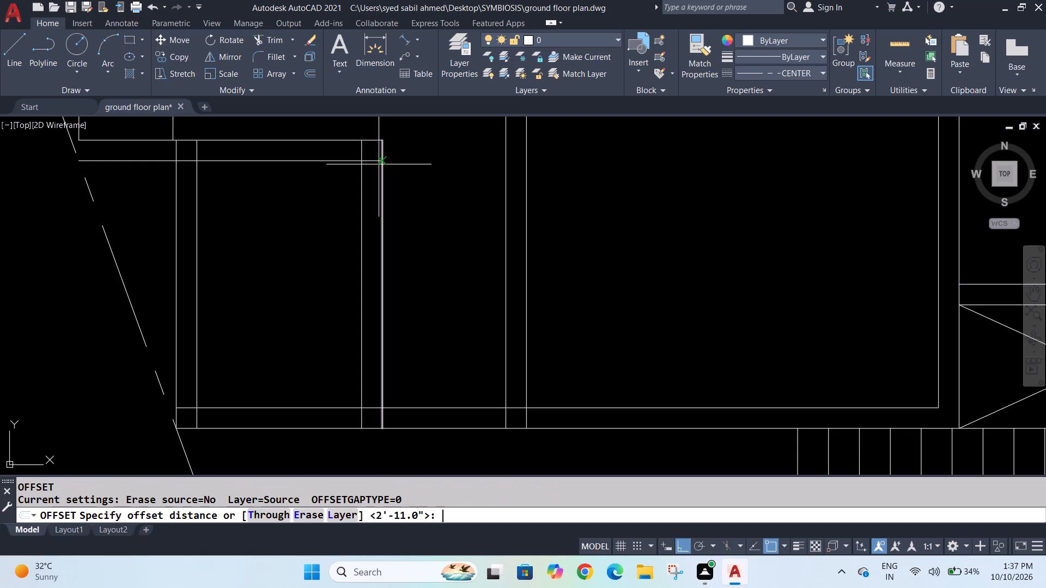
type("3\"")
key("Return")
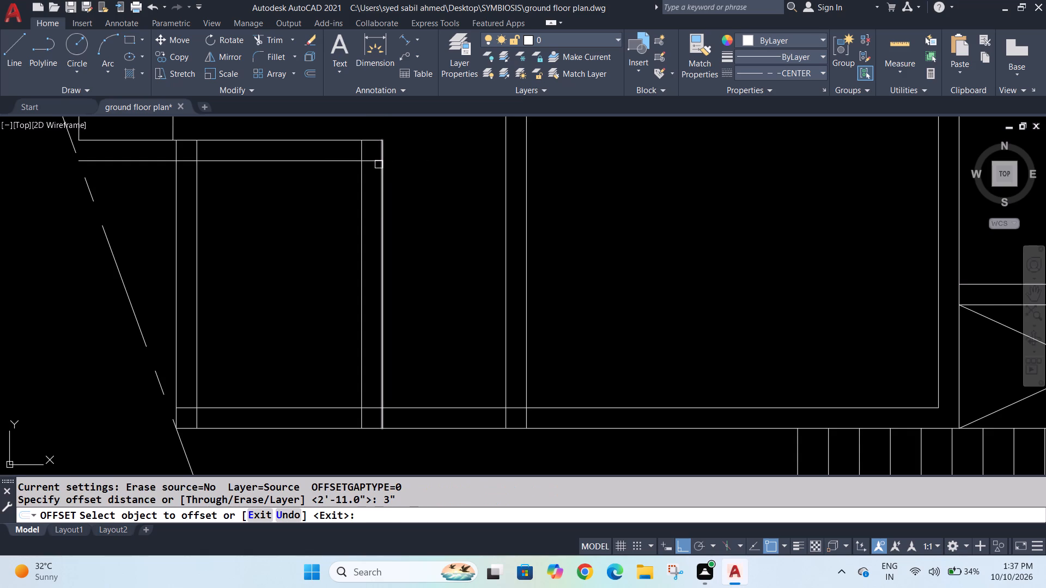
left_click(370, 162)
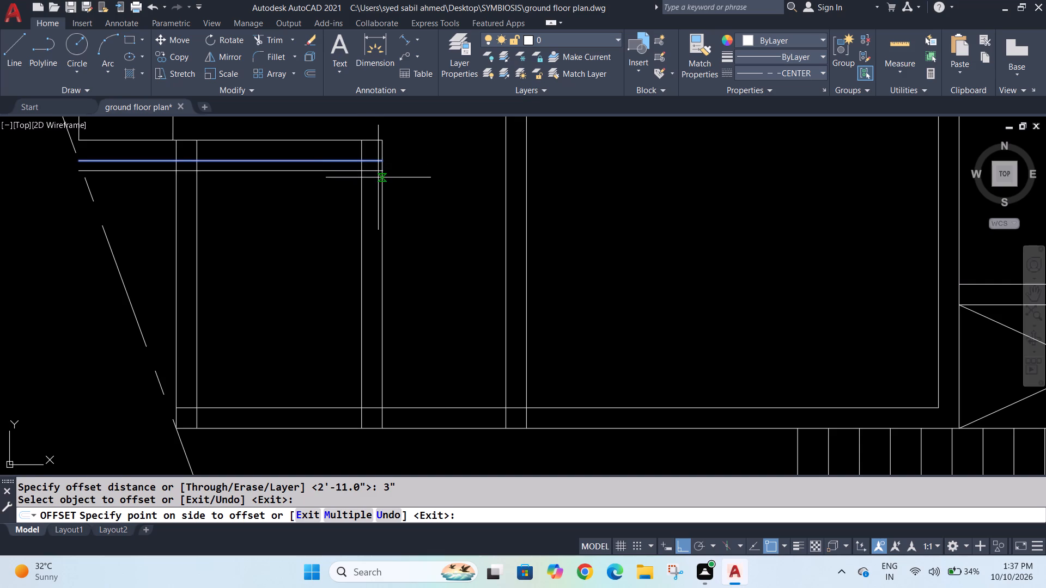
left_click(378, 177)
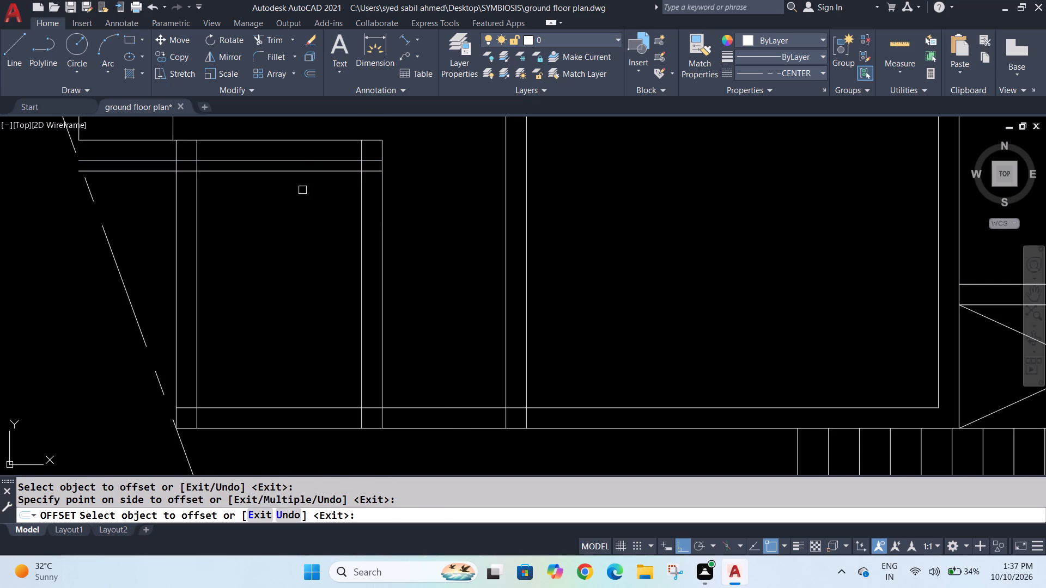
key("Escape")
Trim the new offset line so only its short piece across the room's right wall remains as a door jamb.
type("tr")
key("Return")
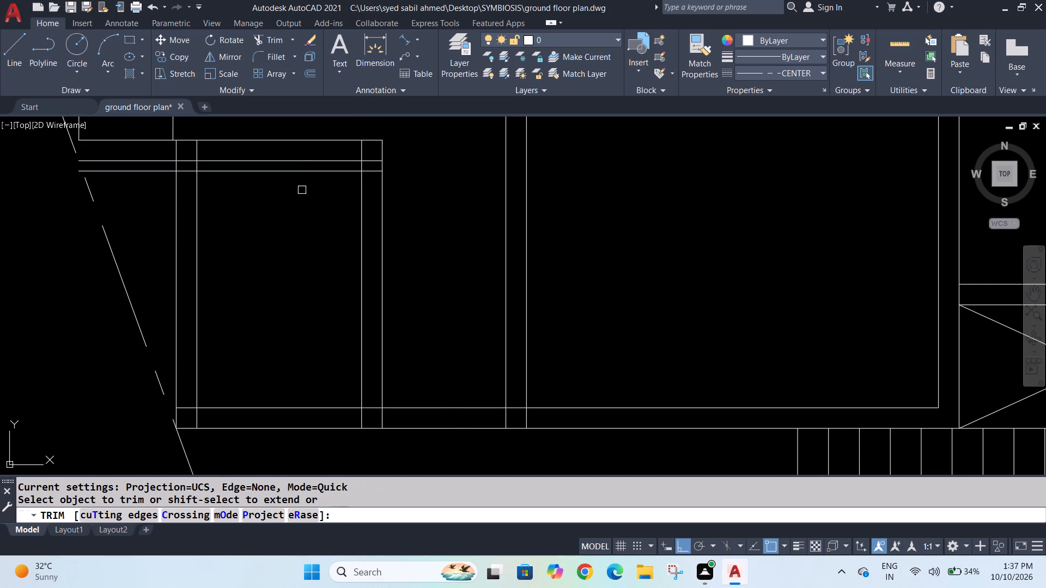
left_click(281, 176)
left_click(278, 169)
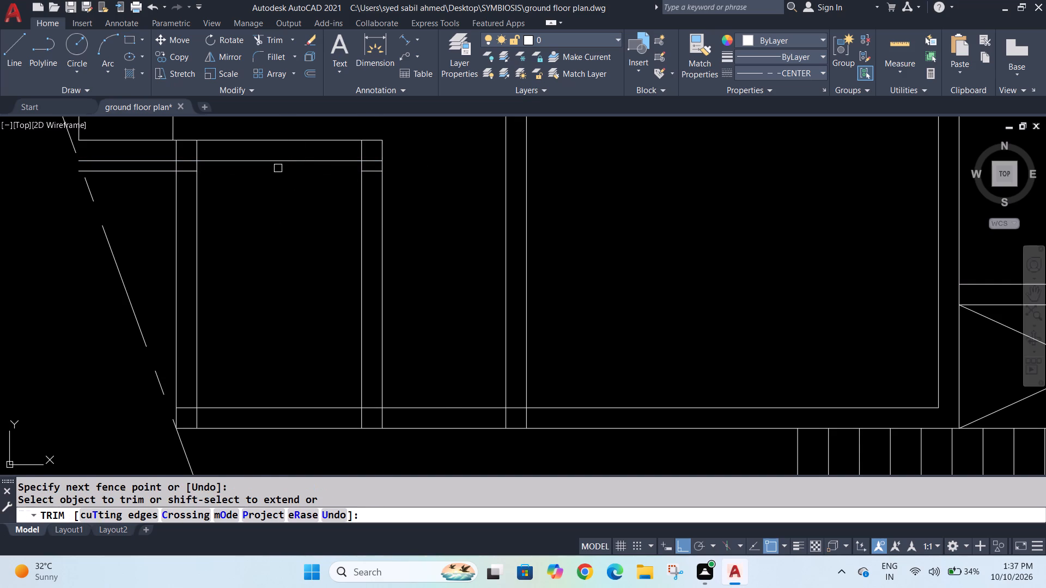
left_click(188, 169)
left_click(132, 175)
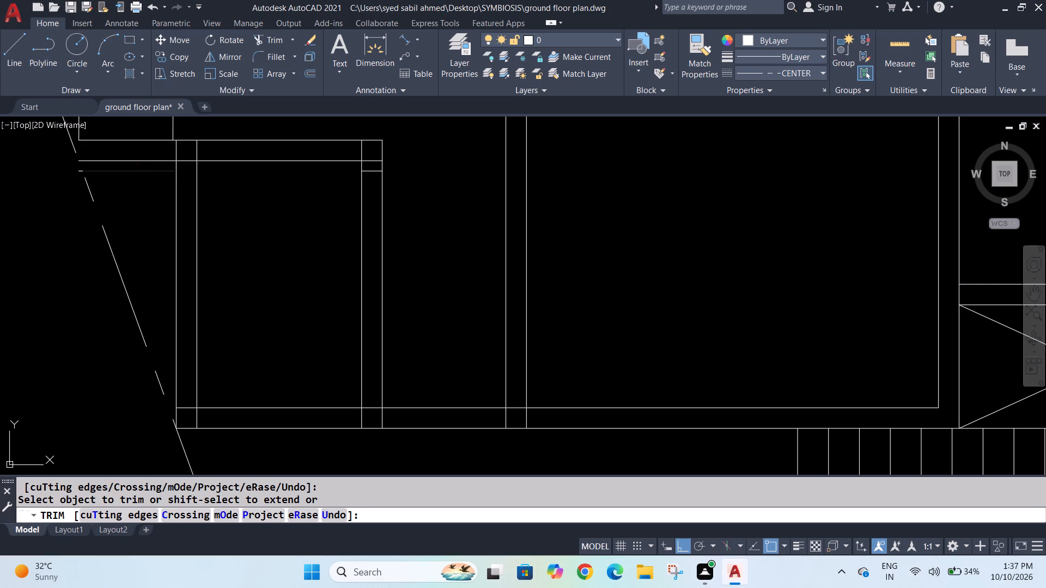
left_click(82, 169)
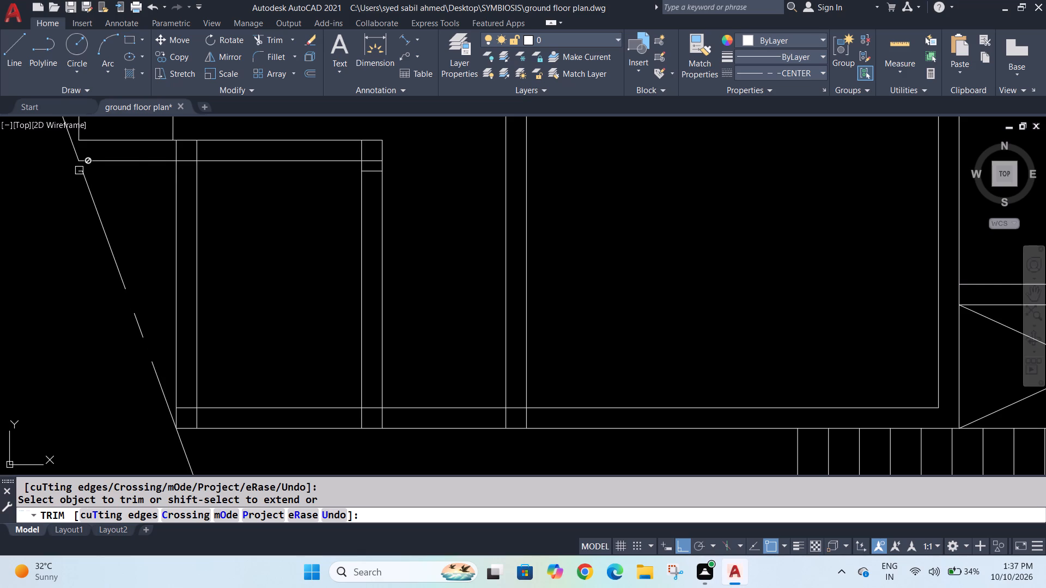
left_click(79, 170)
scroll(76, 176, "up", 4)
scroll(79, 176, "down", 2)
scroll(90, 159, "up", 2)
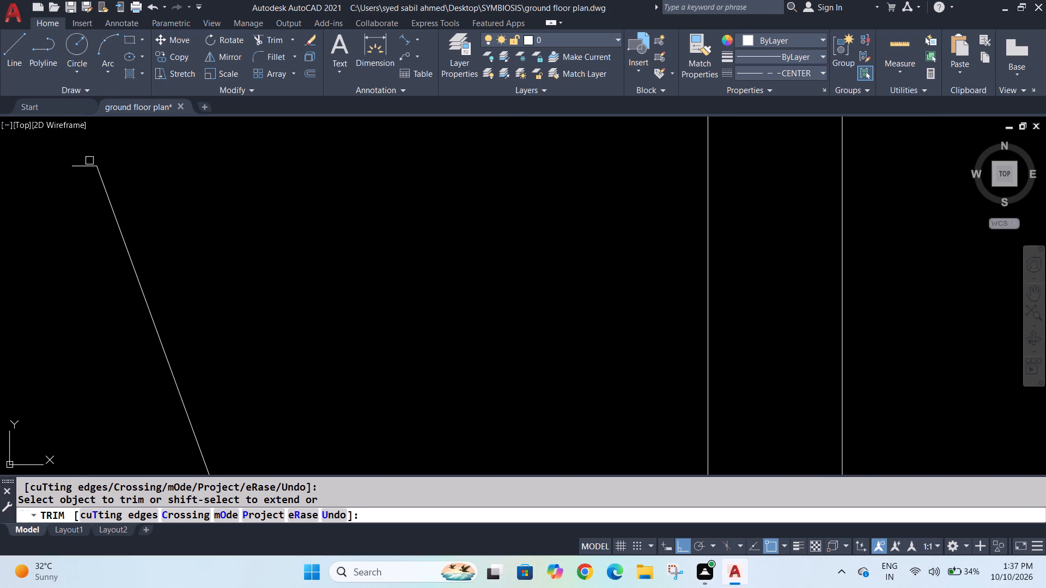
left_click(77, 165)
scroll(140, 220, "down", 4)
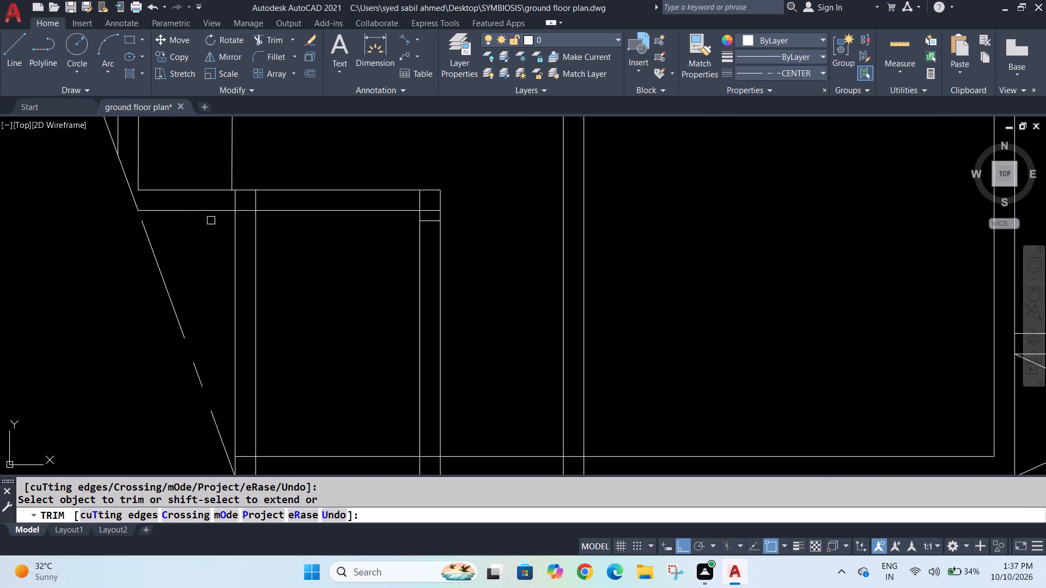
Trim the overlapping inner wall lines at the small room's upper-right corner to form a clean wall junction.
scroll(217, 237, "down", 2)
scroll(219, 243, "up", 1)
scroll(218, 250, "down", 1)
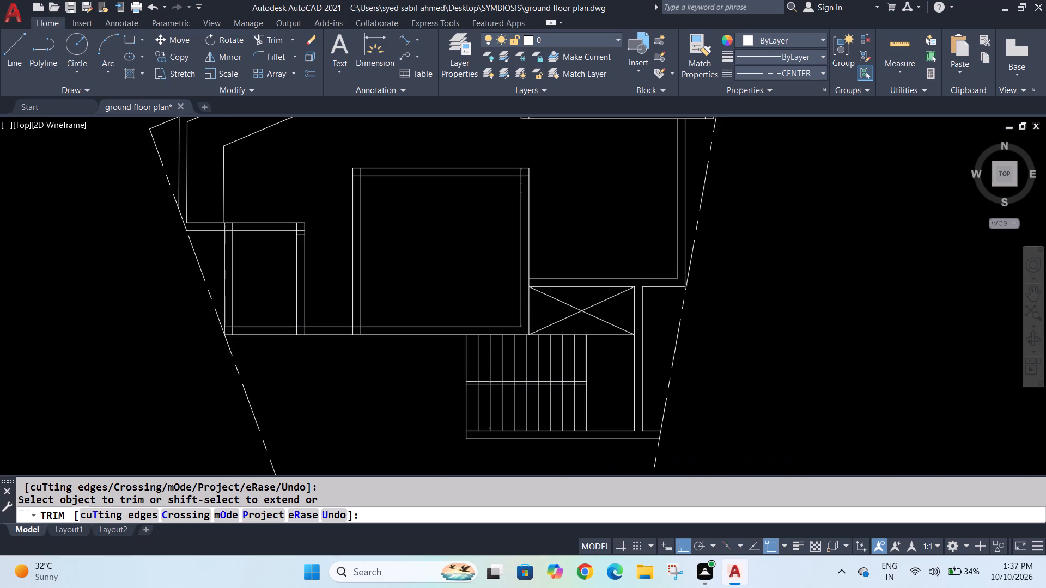
scroll(218, 250, "up", 1)
scroll(218, 253, "down", 3)
scroll(217, 262, "up", 3)
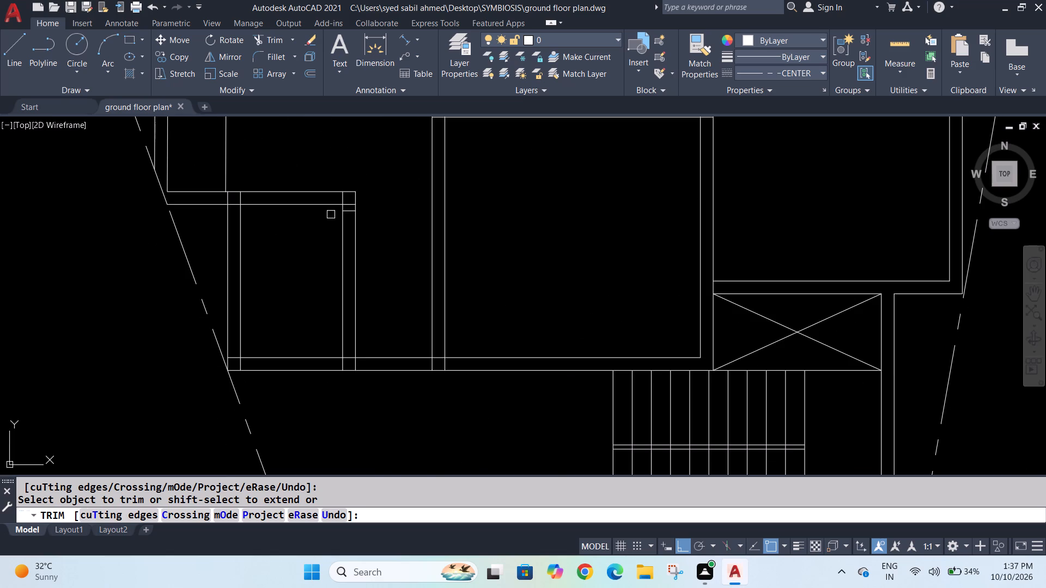
scroll(331, 215, "up", 3)
left_click(404, 169)
left_click(375, 154)
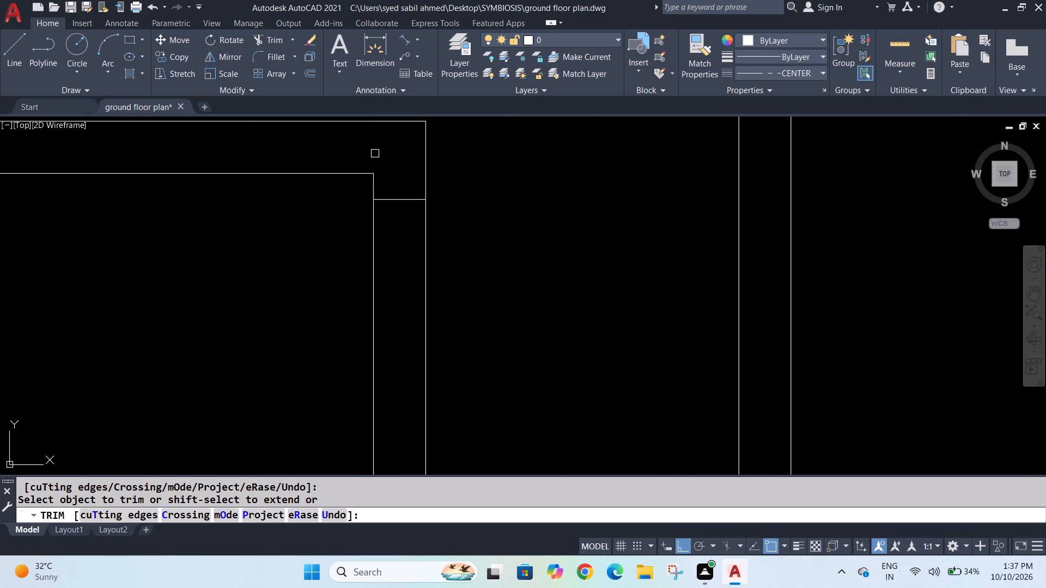
key("Escape")
key("Escape")
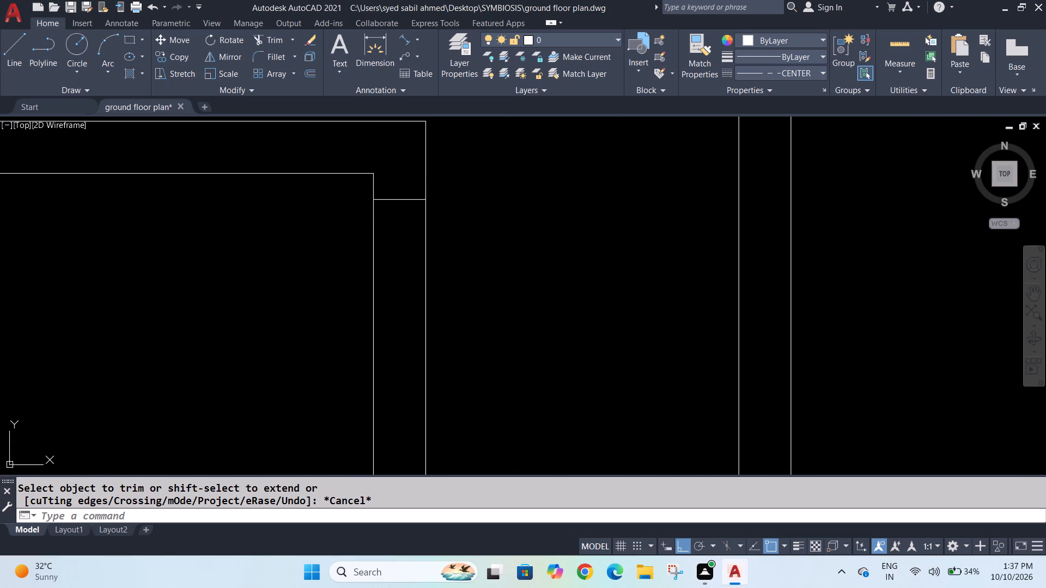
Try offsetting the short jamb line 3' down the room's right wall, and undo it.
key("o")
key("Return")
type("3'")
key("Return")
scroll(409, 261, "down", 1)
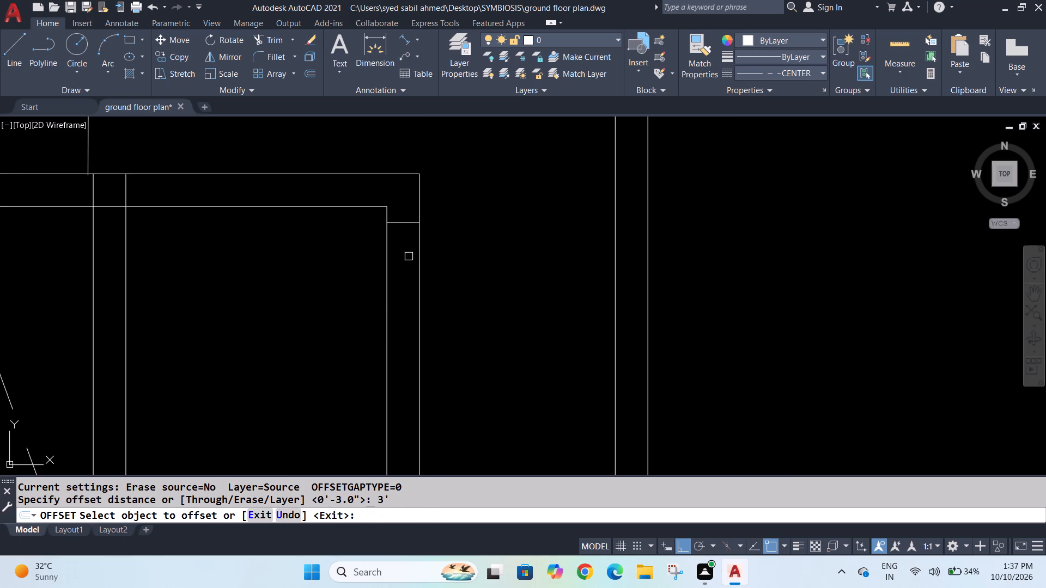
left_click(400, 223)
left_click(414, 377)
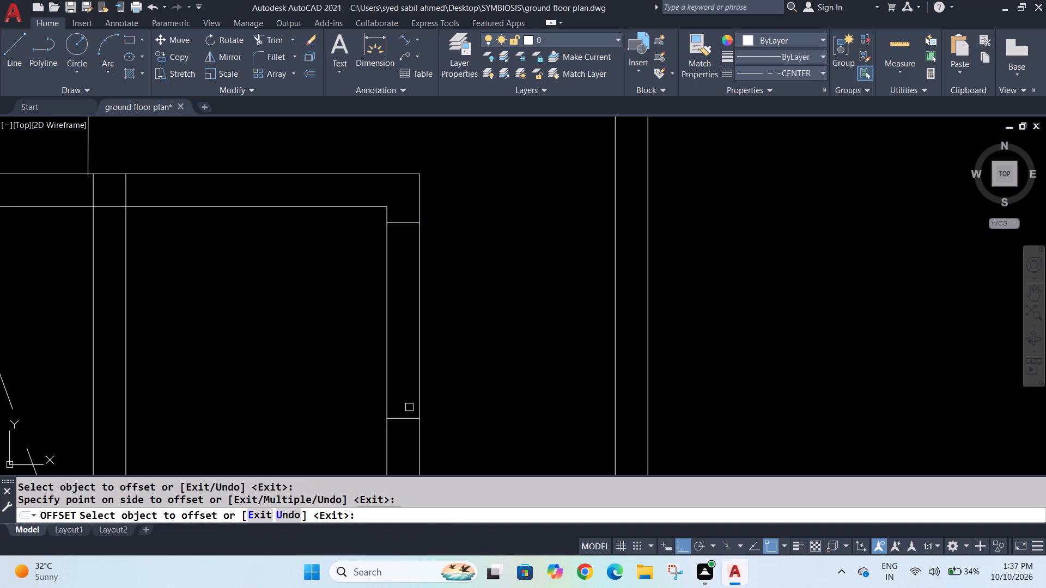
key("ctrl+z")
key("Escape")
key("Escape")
Offset the short jamb line 2'-6" down the small room's right wall to mark the door width.
key("o")
key("Return")
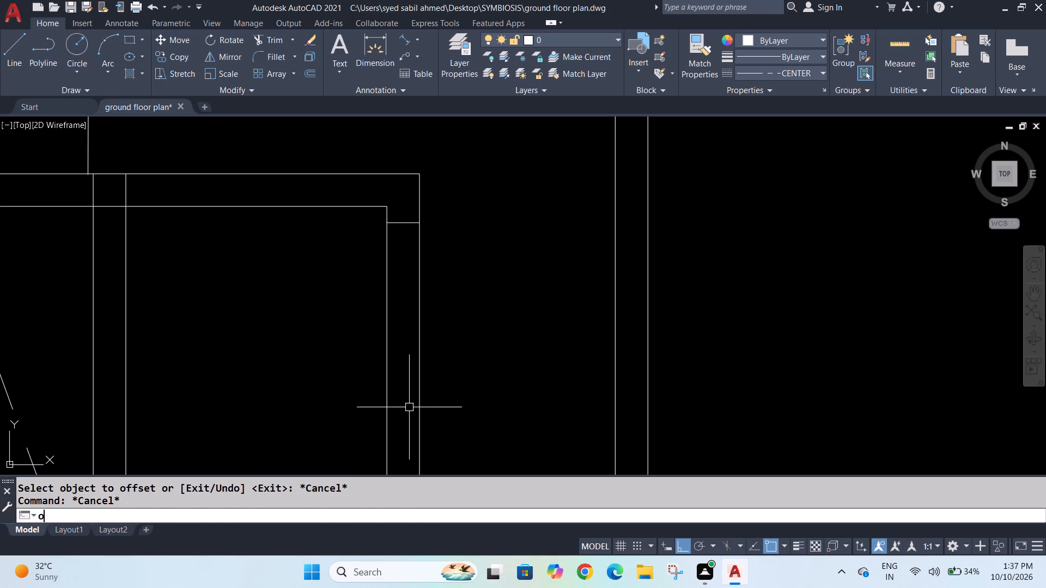
key("2")
type("'-")
key("6")
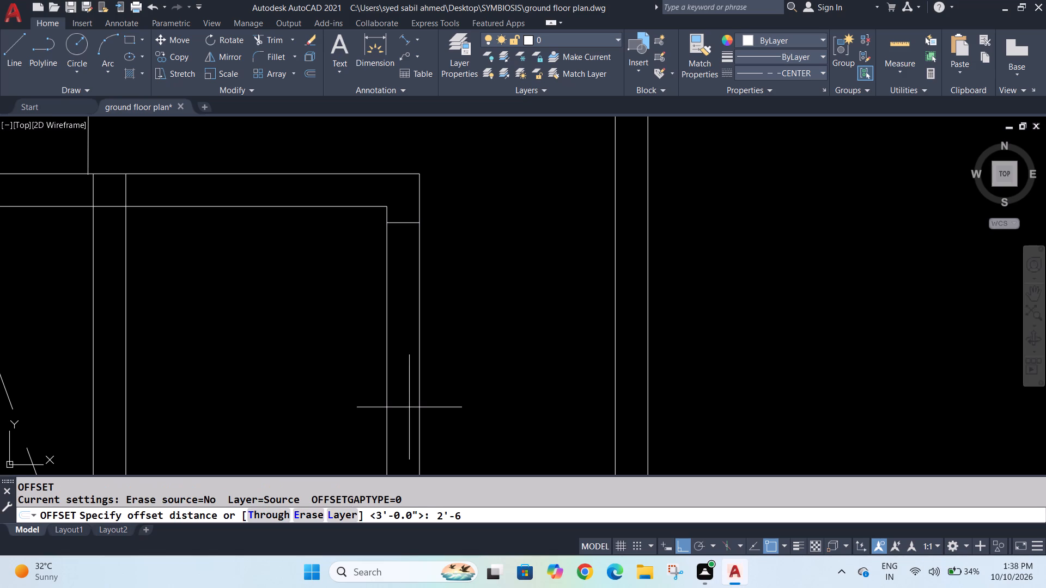
key("shift+quotedbl")
key("Return")
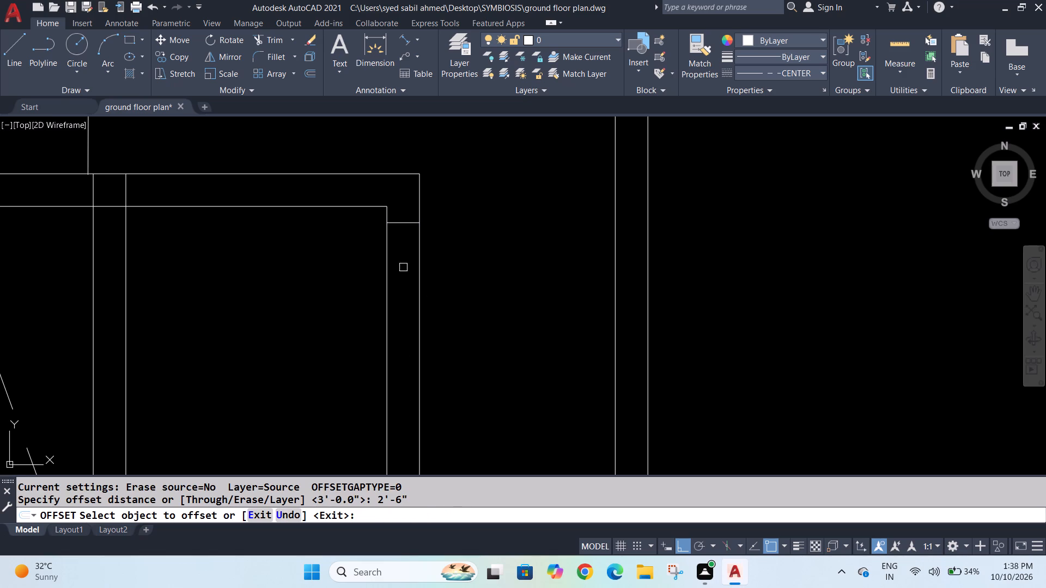
left_click(404, 226)
left_click(408, 351)
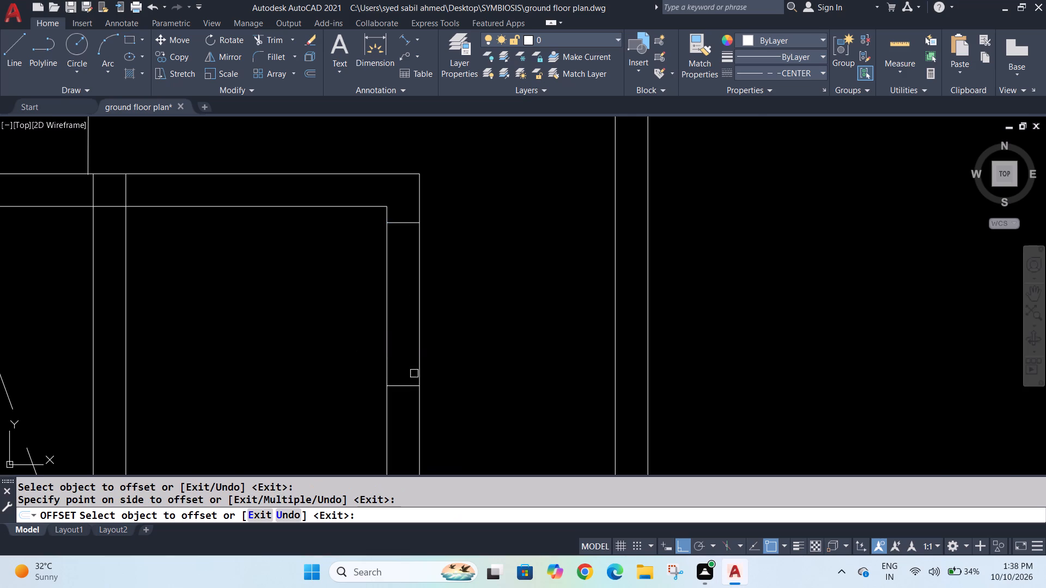
scroll(415, 374, "down", 2)
scroll(412, 390, "up", 2)
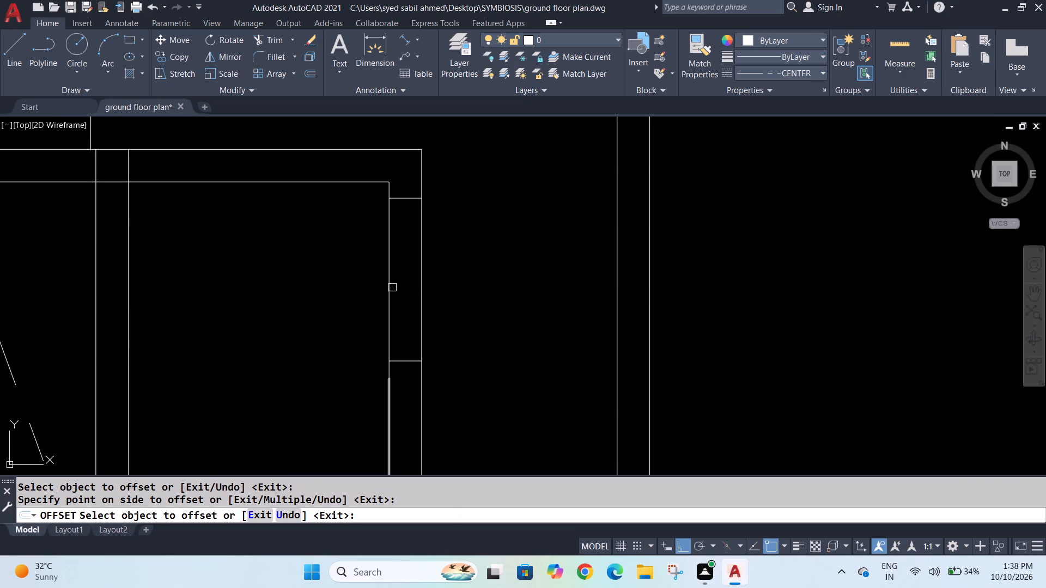
key("Escape")
key("Escape")
Trim both faces of the right wall between the two jamb lines to cut the door opening.
type("tr")
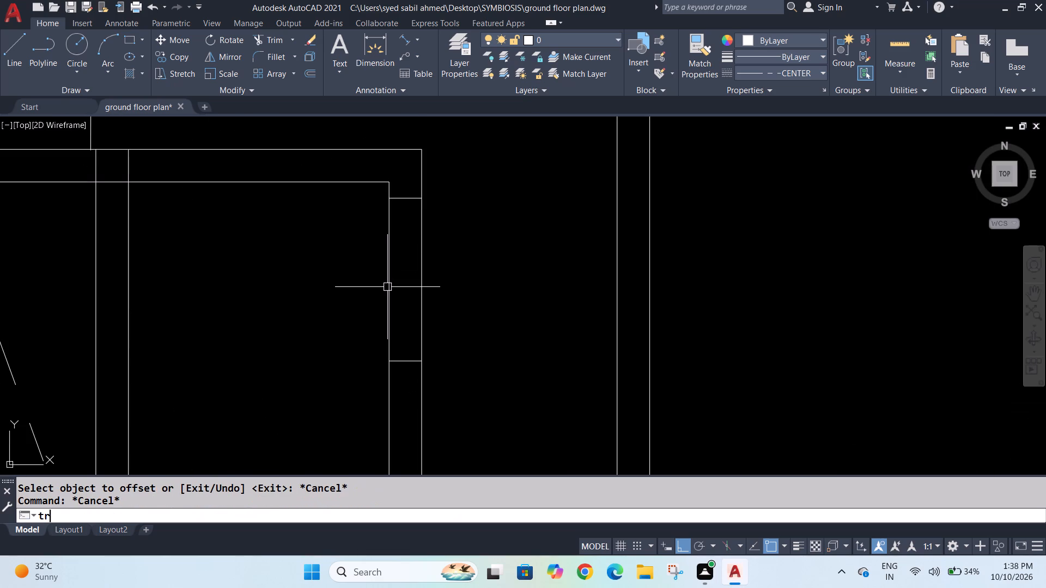
key("Return")
left_click_drag(346, 293, 442, 286)
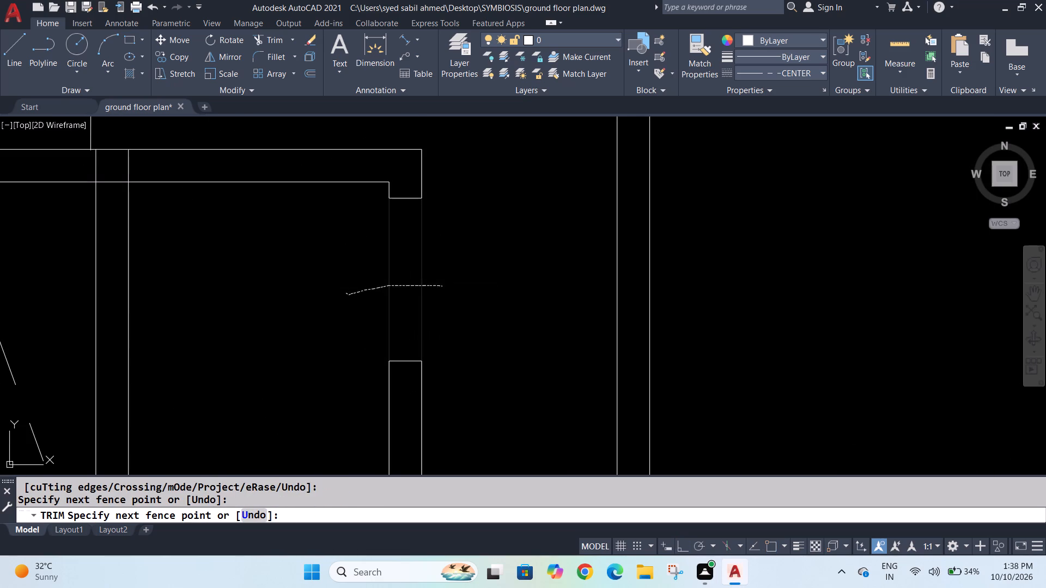
key("Escape")
key("Escape")
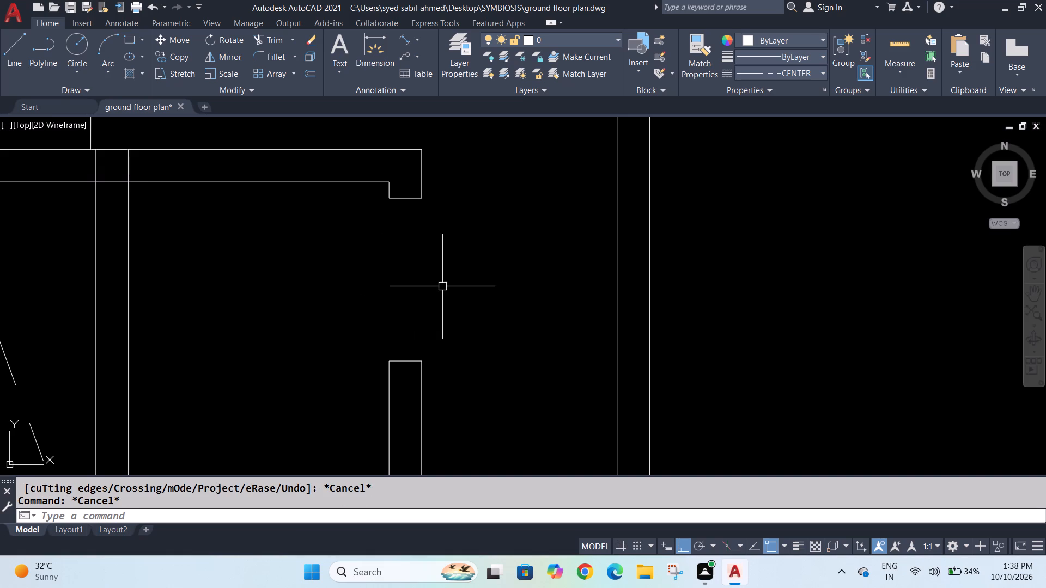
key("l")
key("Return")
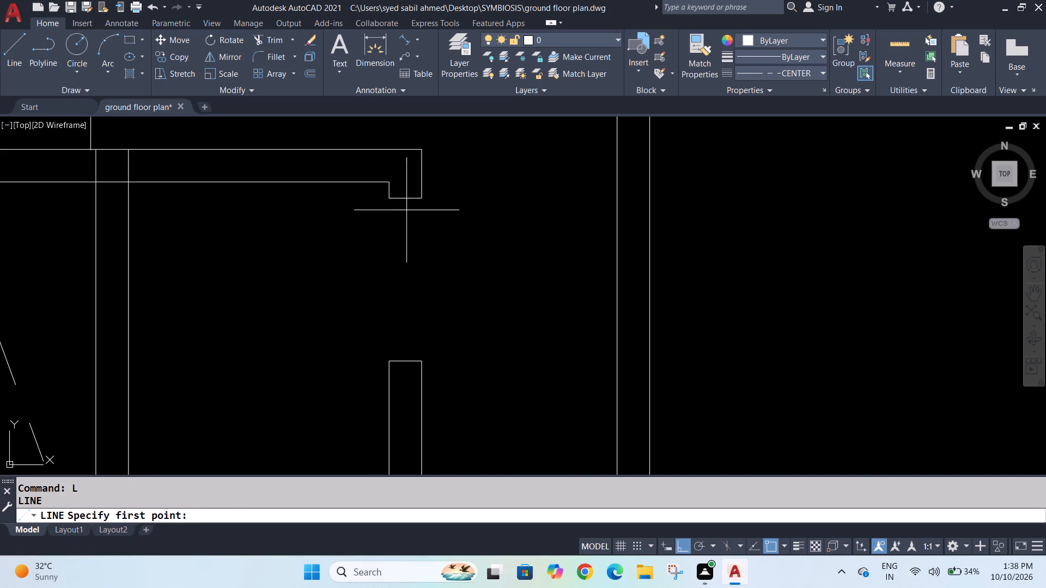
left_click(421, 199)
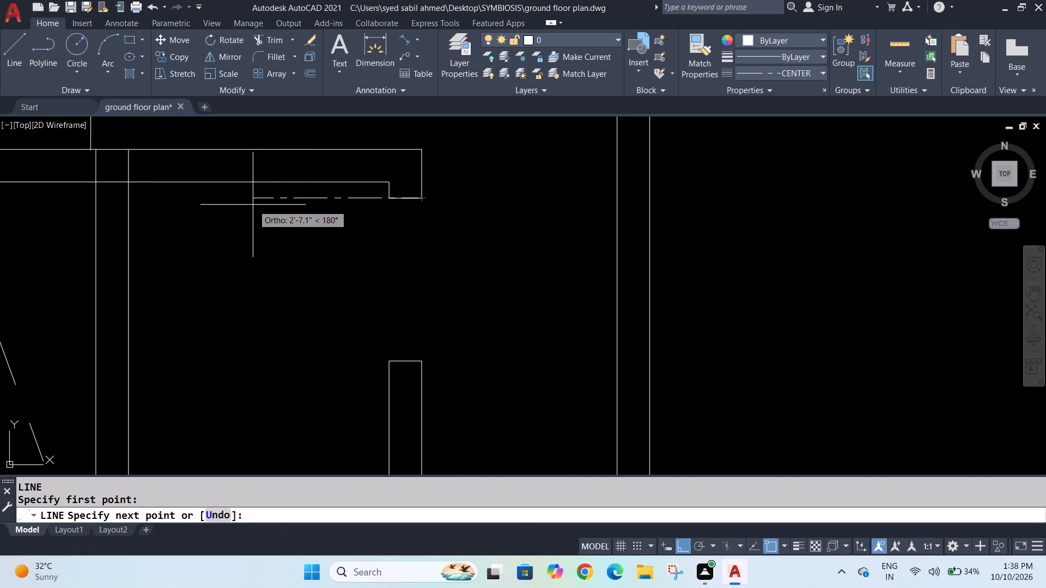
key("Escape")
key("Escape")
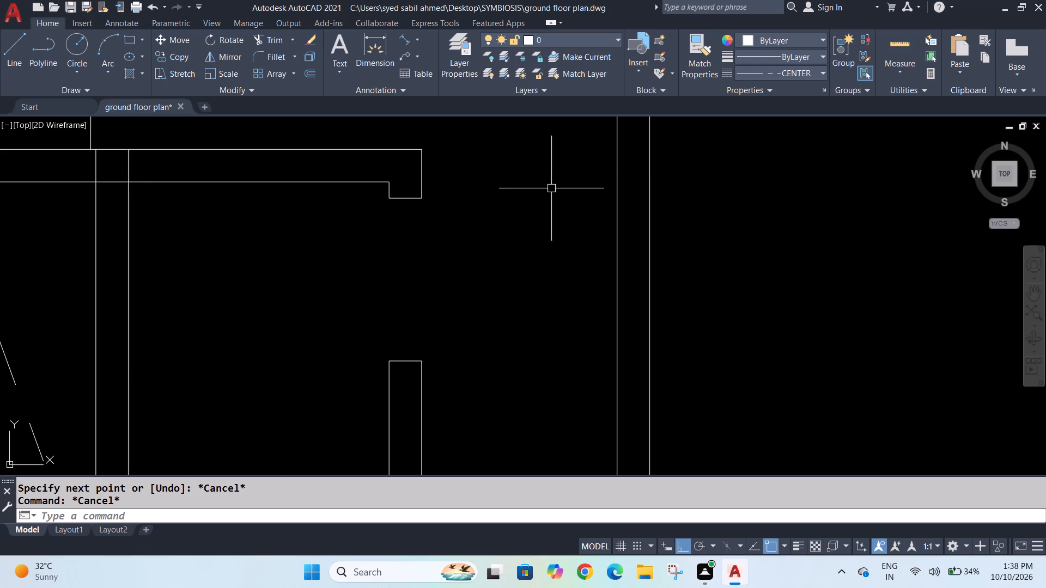
Set the current linetype to ByLayer for new objects.
scroll(548, 192, "down", 1)
scroll(556, 191, "up", 1)
left_click(808, 72)
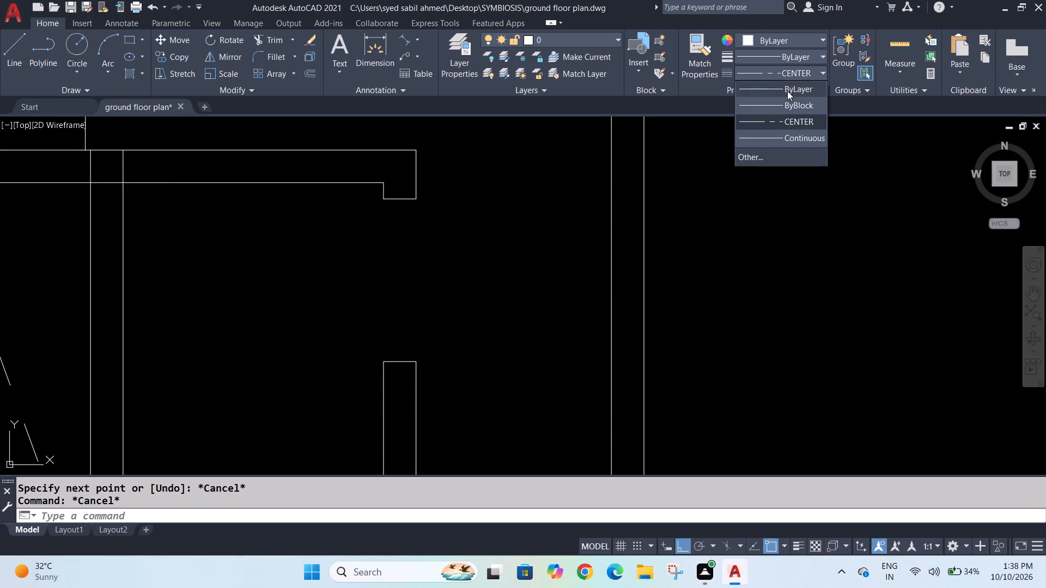
left_click(782, 89)
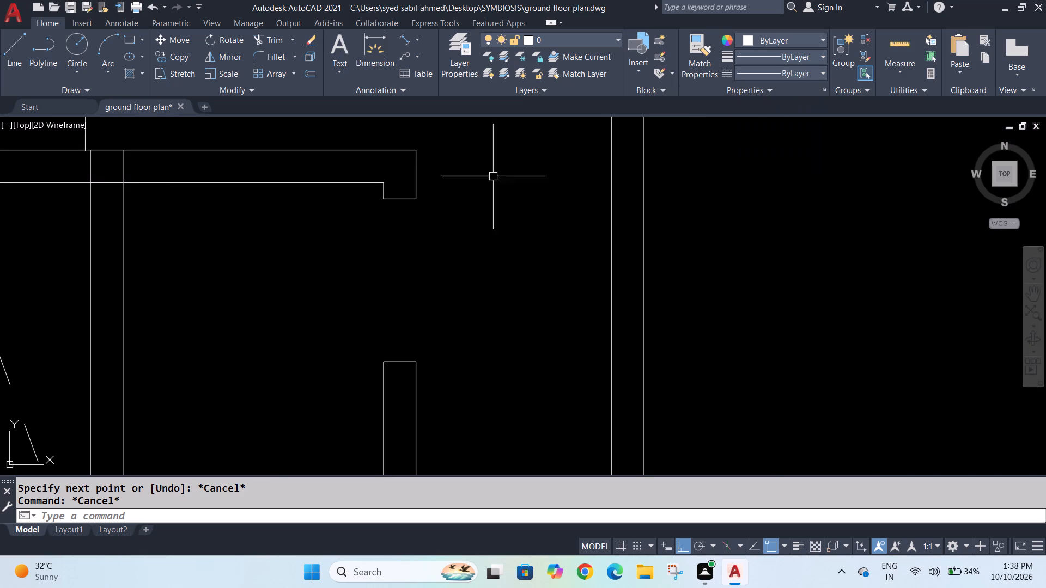
Draw a 2'-6" by 2" door leaf into the small room from the upper jamb's outer corner, closing the rectangle.
scroll(439, 236, "down", 1)
scroll(453, 238, "up", 1)
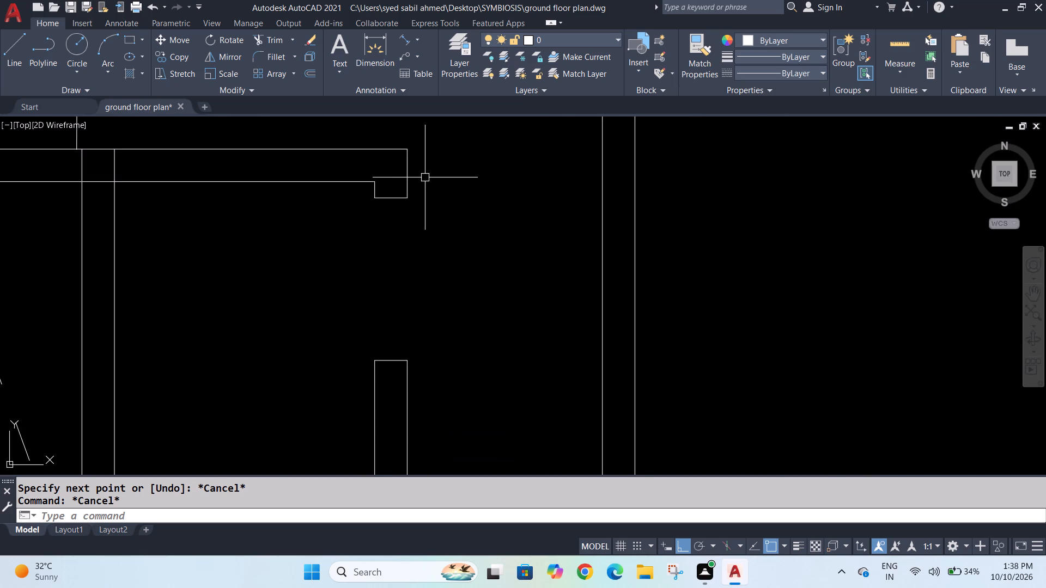
key("l")
key("Return")
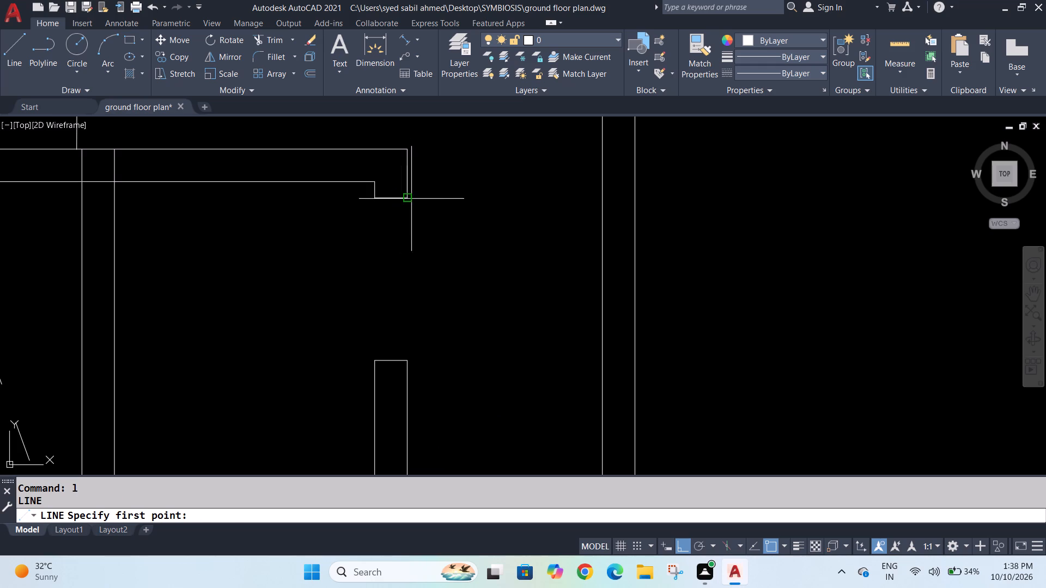
left_click(404, 198)
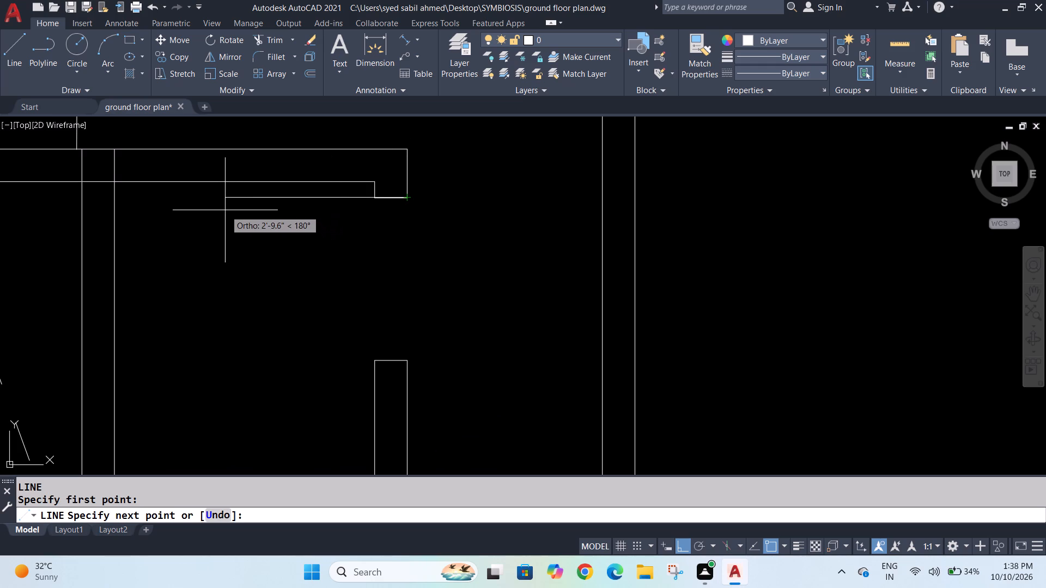
type("2'-6\"")
key("Return")
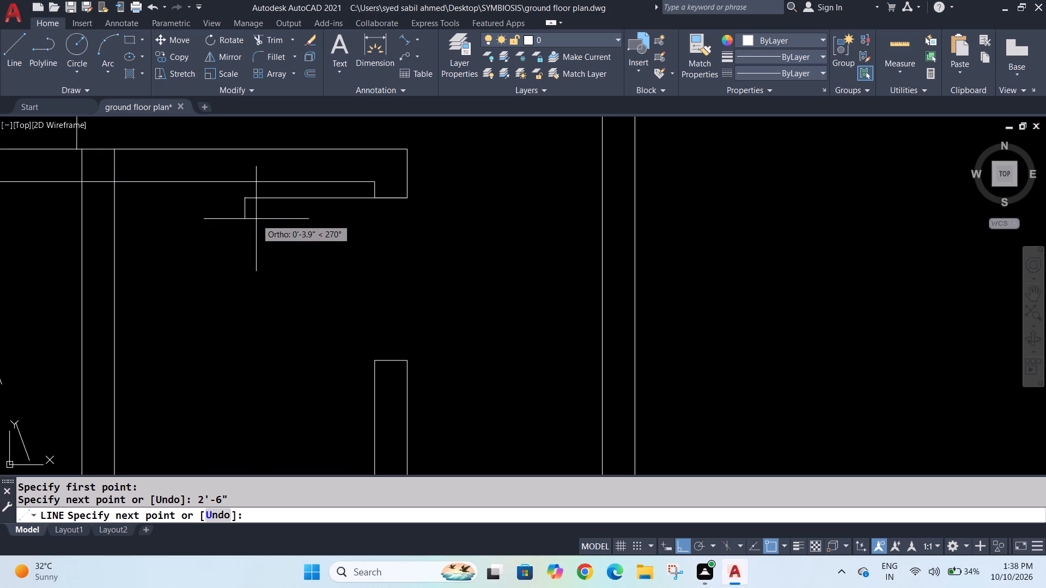
key("2")
key("shift+quotedbl")
key("Return")
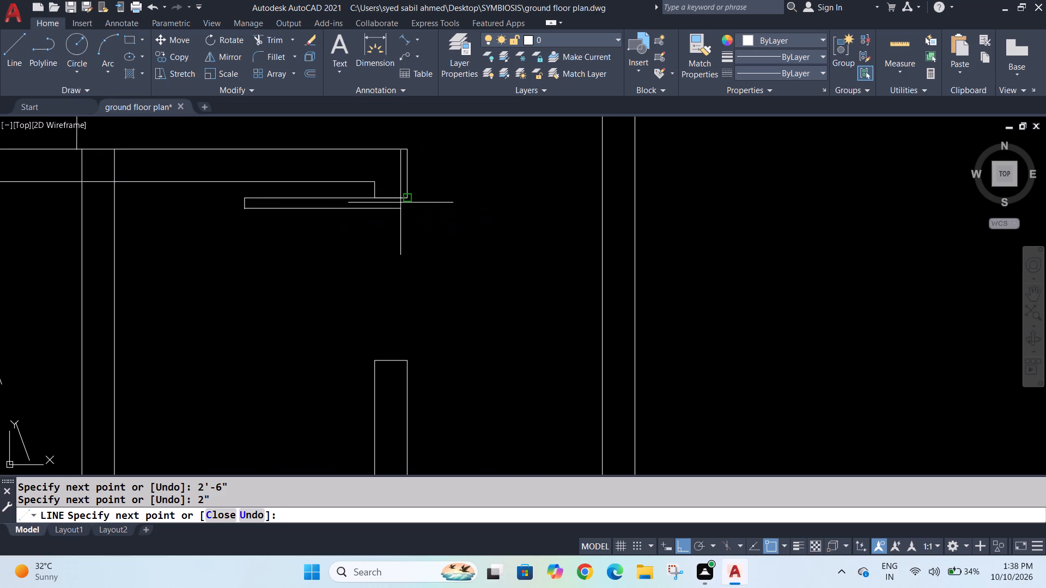
key("2")
type("'-6")
key("shift+quotedbl")
key("Return")
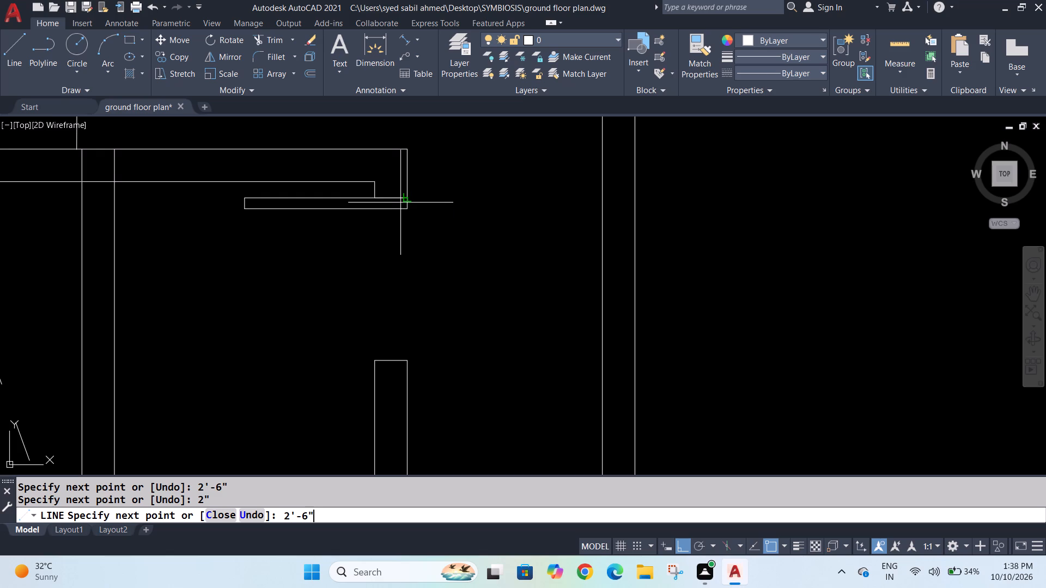
left_click(408, 199)
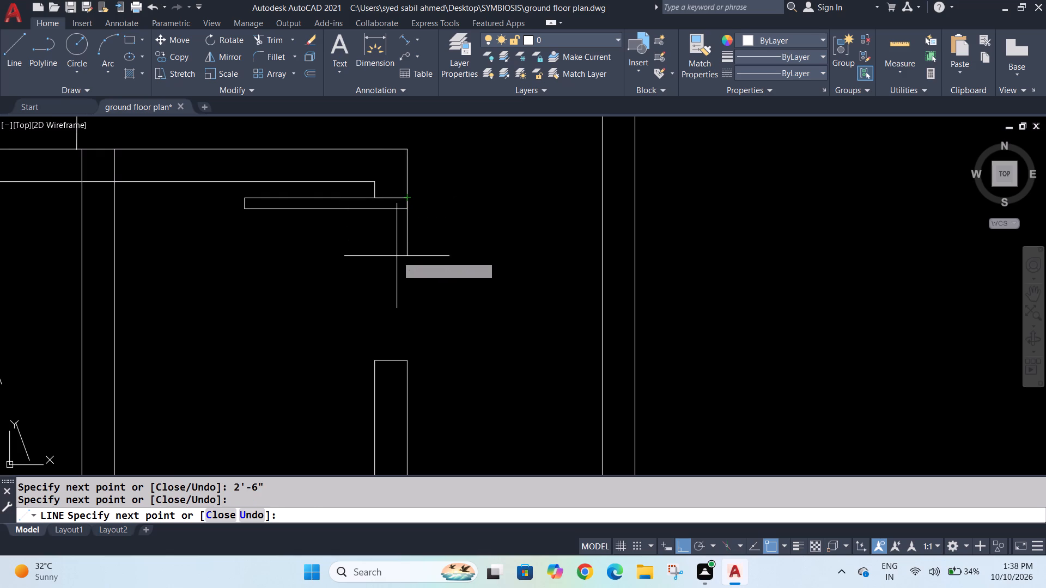
key("Escape")
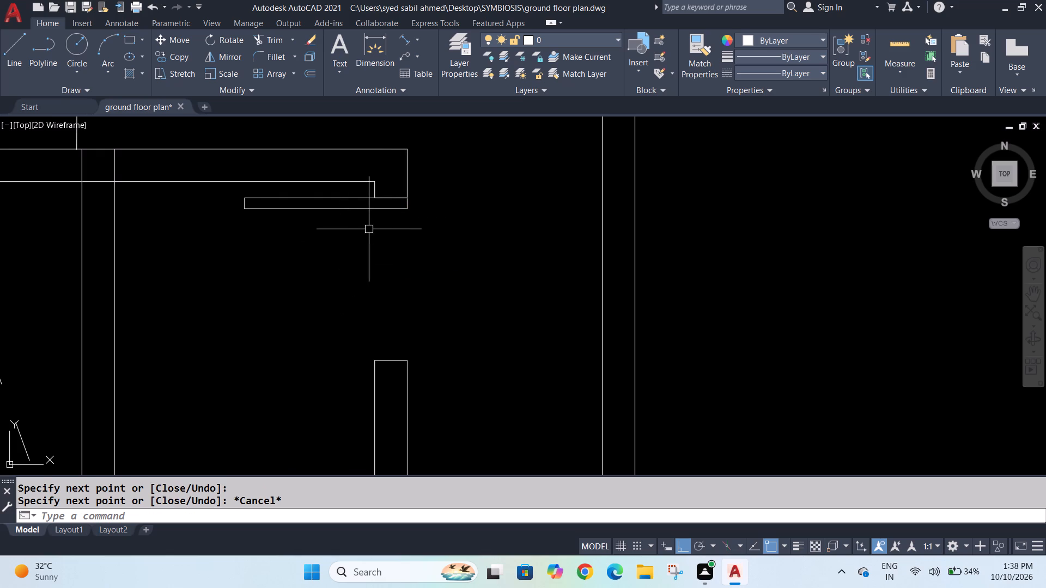
Draw a line along the outer wall face across the door opening, from the leaf's corner to the lower jamb corner.
key("l")
key("Return")
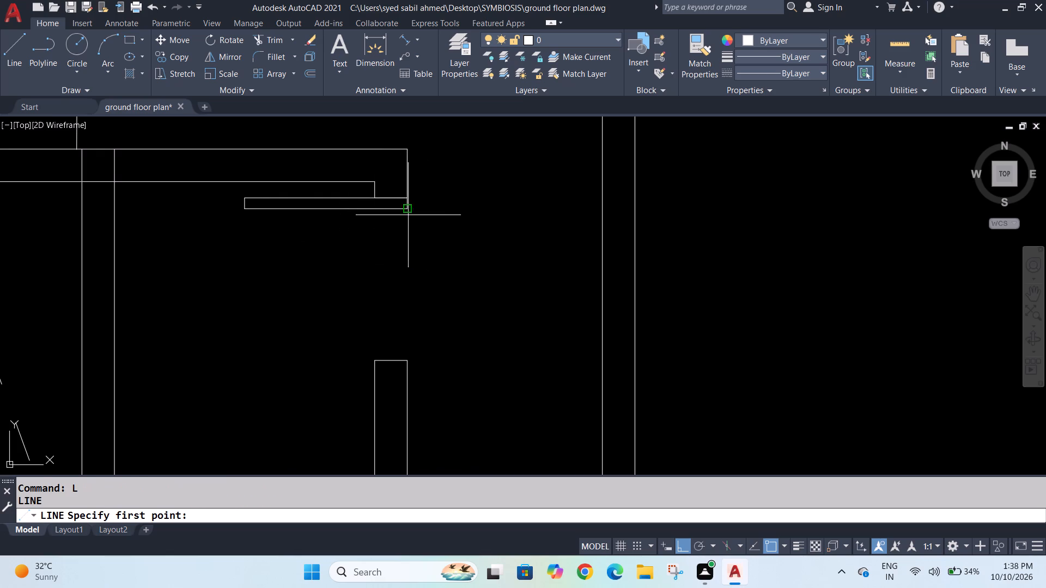
left_click(408, 210)
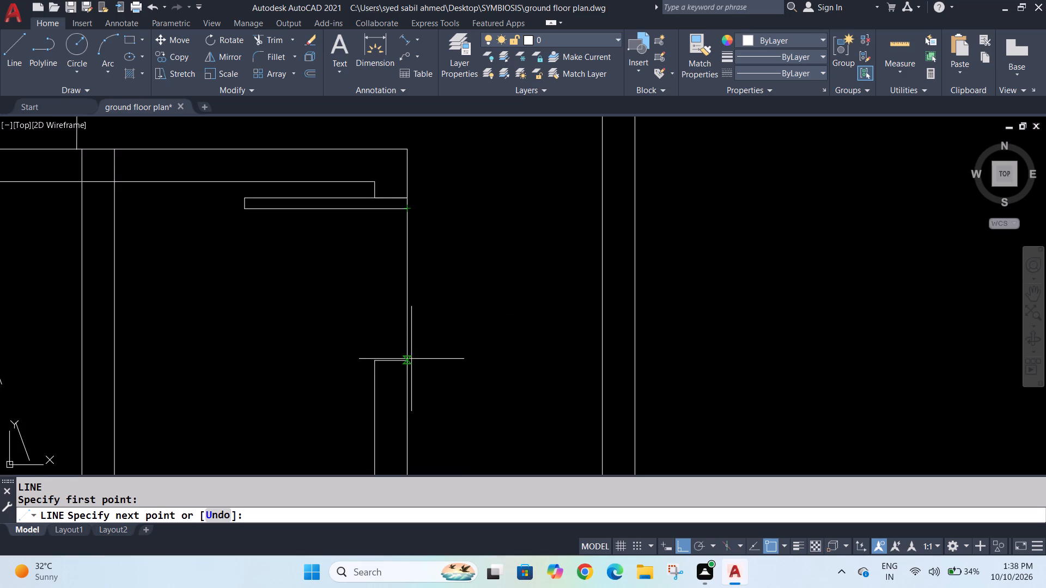
left_click(408, 360)
key("Escape")
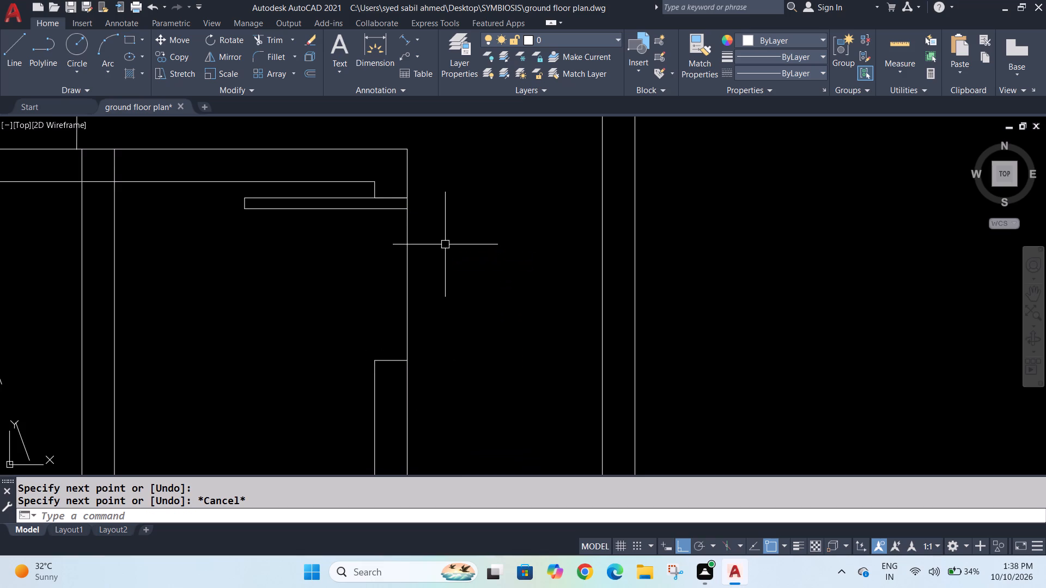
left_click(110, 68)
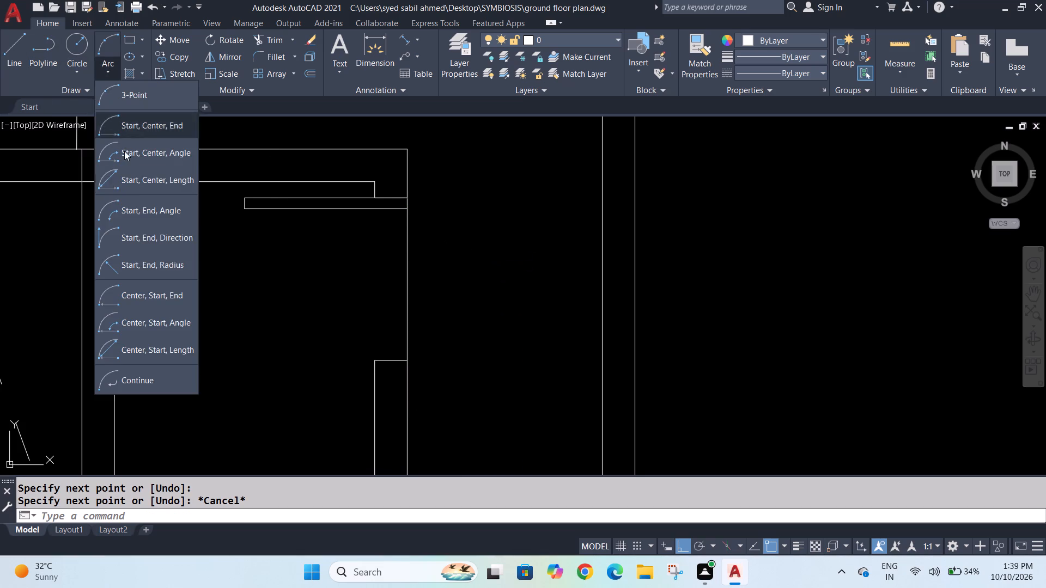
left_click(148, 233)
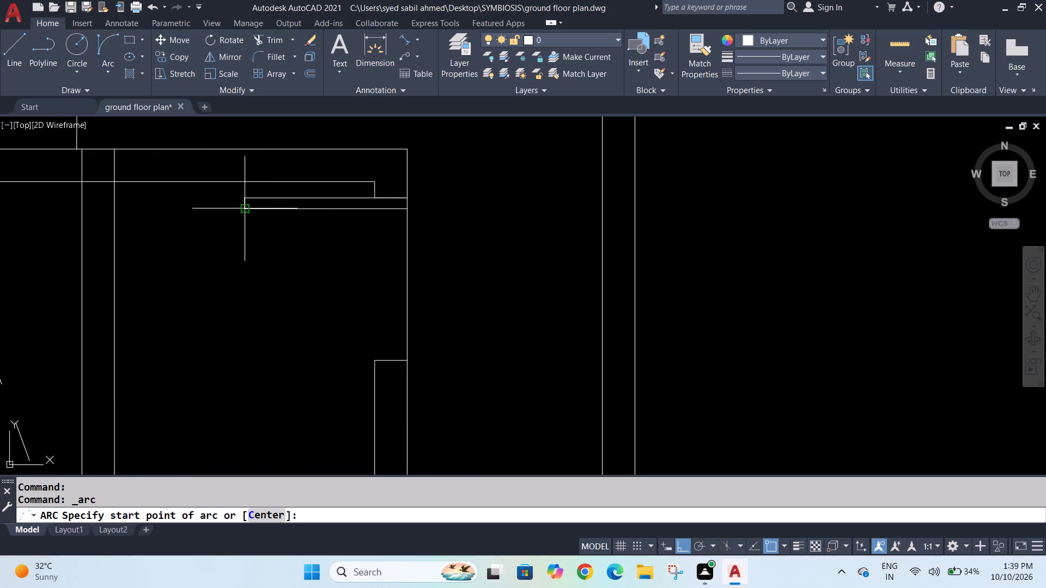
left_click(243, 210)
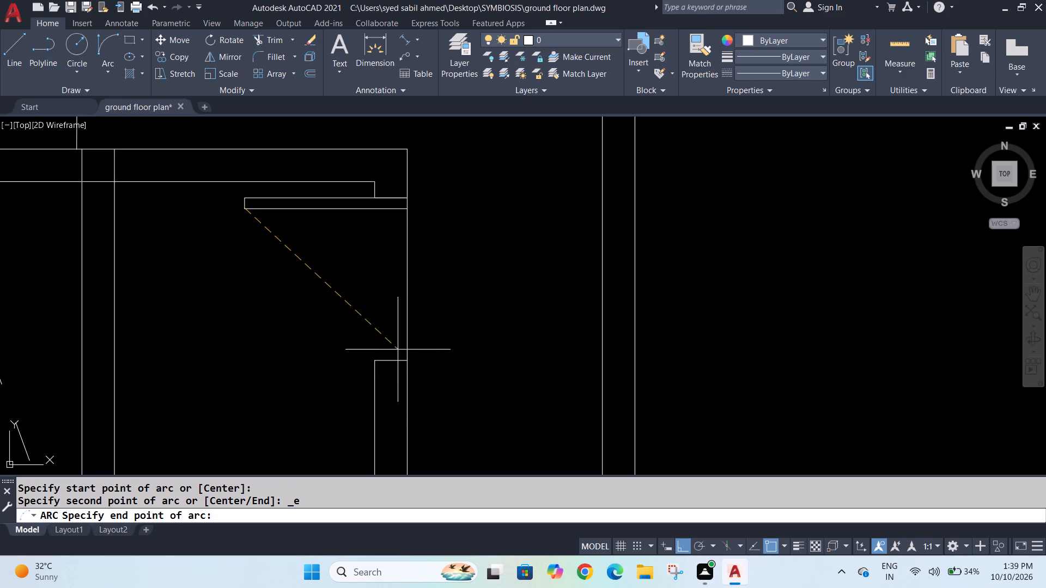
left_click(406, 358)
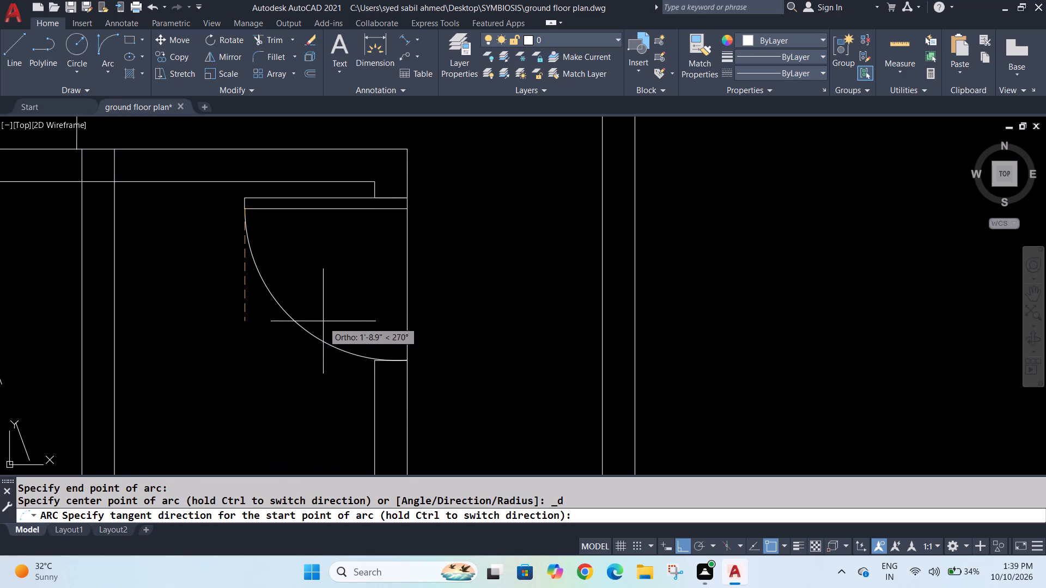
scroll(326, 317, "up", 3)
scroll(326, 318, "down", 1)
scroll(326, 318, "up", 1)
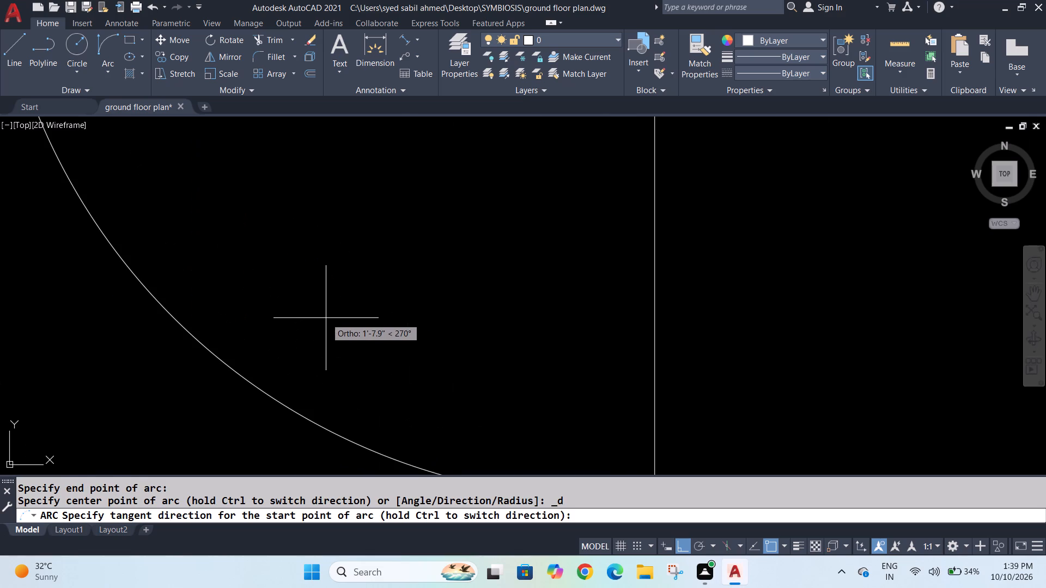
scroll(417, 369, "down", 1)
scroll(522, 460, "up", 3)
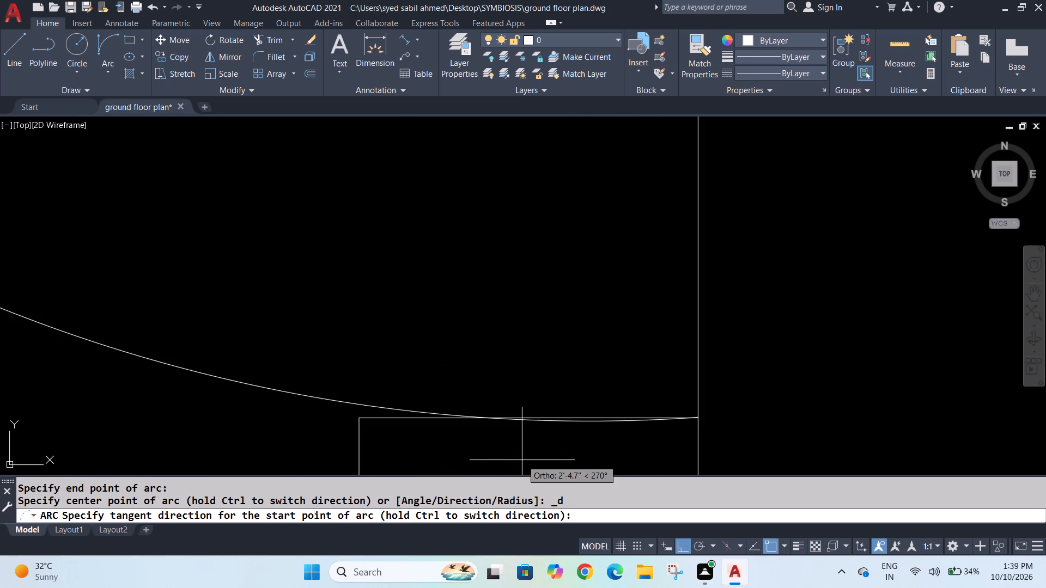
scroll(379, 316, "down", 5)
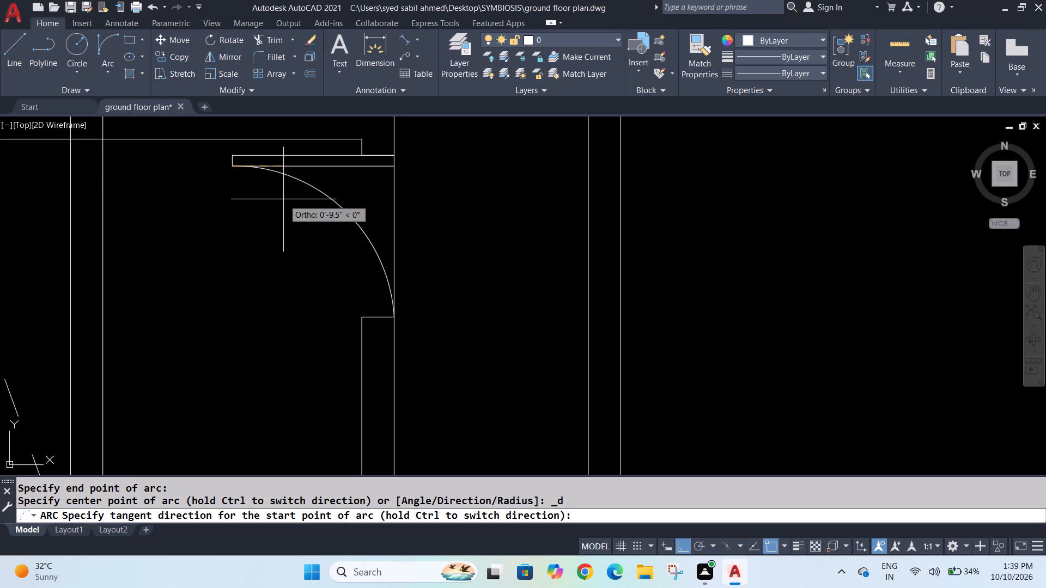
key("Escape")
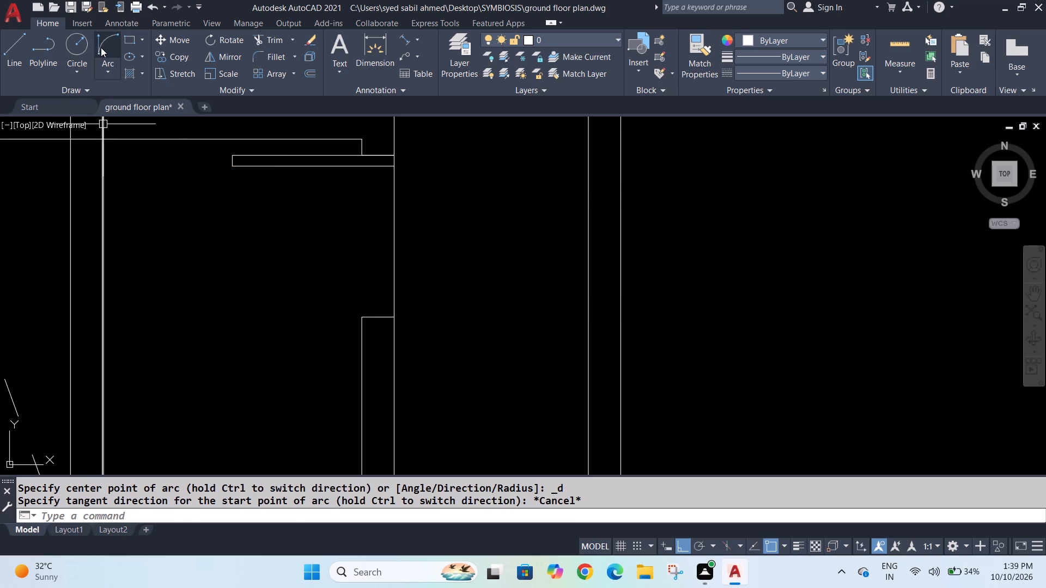
Draw the door swing with a Start, End, Direction arc from the lower jamb's outer corner to the leaf's free end.
left_click(101, 47)
left_click(391, 317)
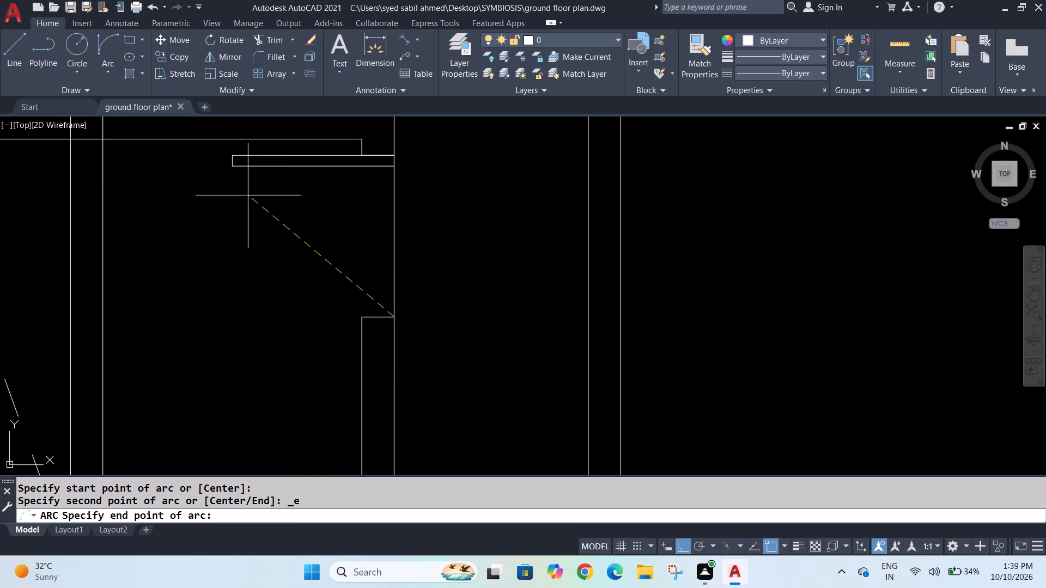
left_click(230, 166)
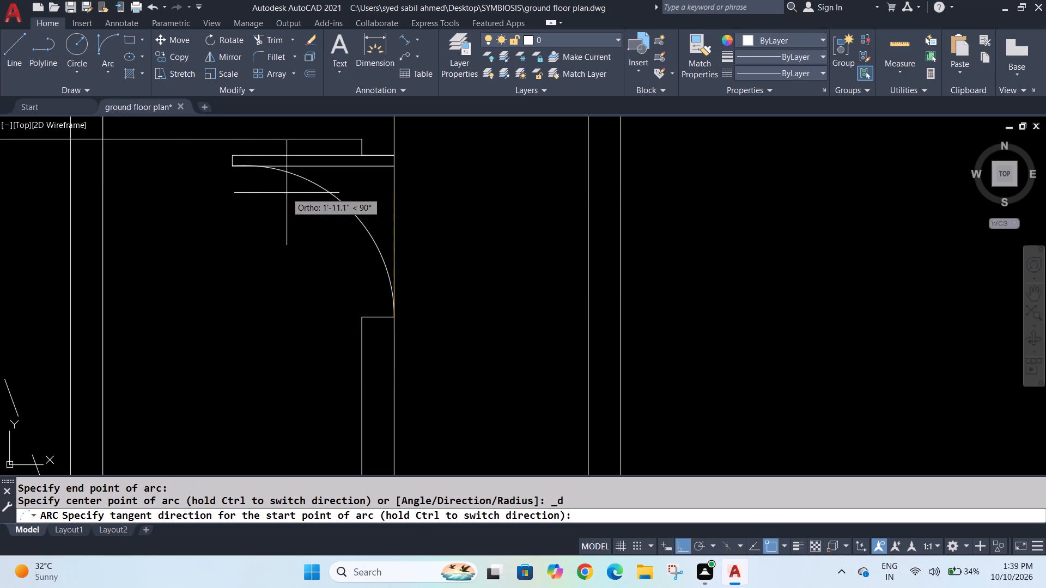
left_click(275, 216)
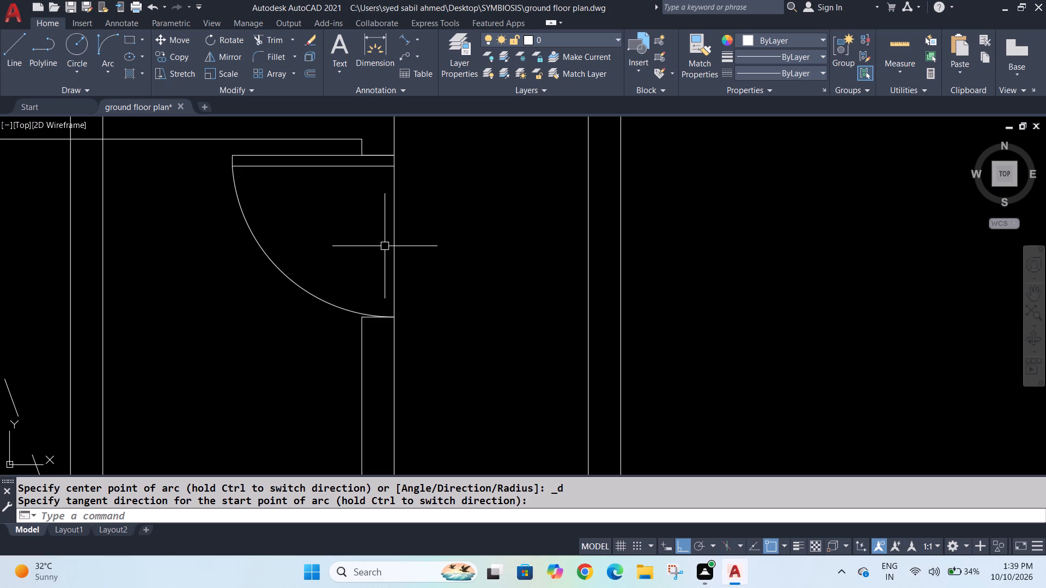
Offset the inner face of the central room's west wall 3" into the room.
scroll(390, 243, "down", 2)
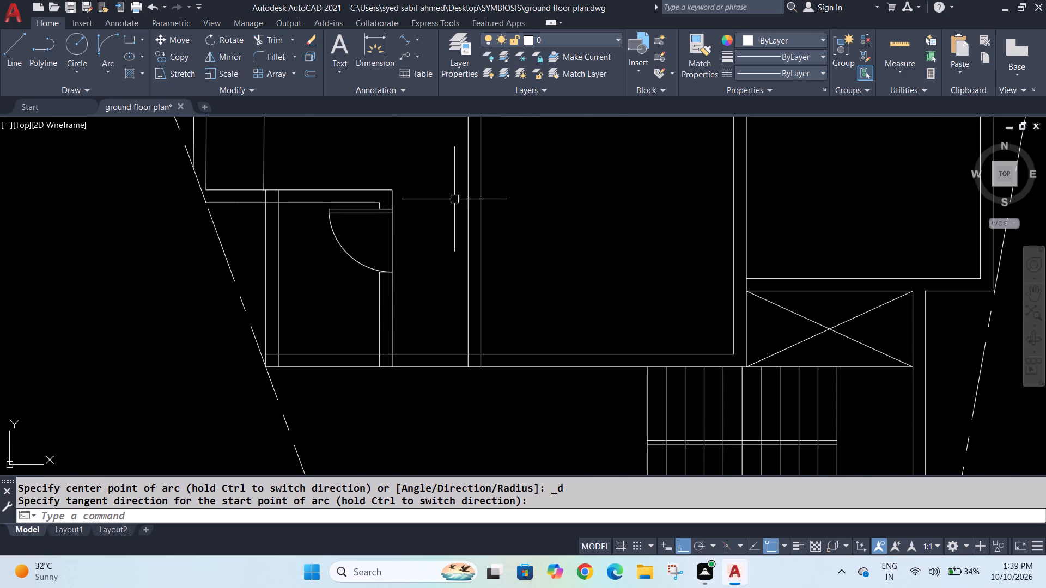
scroll(466, 198, "down", 2)
scroll(451, 187, "up", 2)
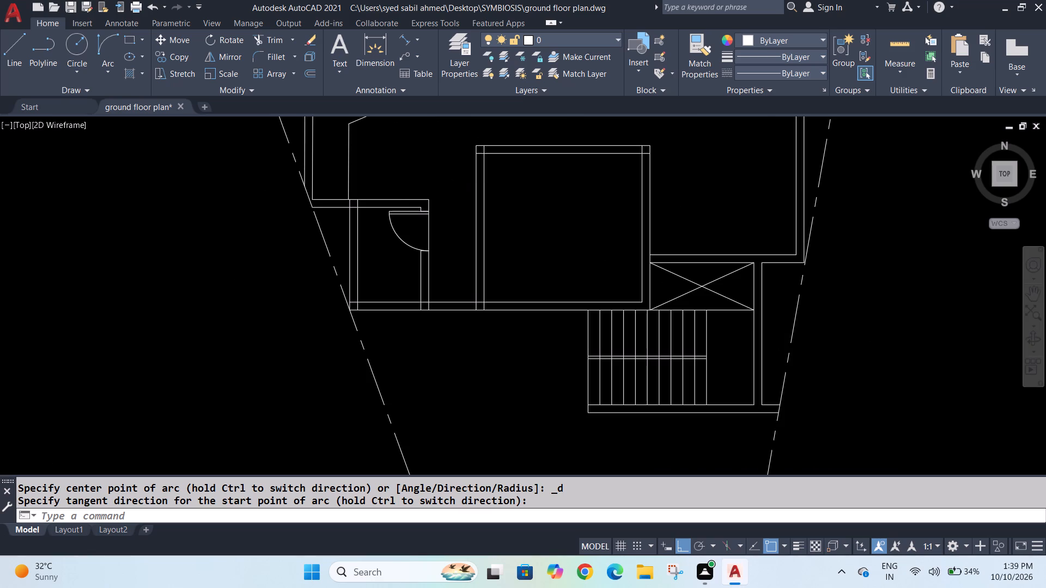
middle_click_drag(592, 242, 509, 262)
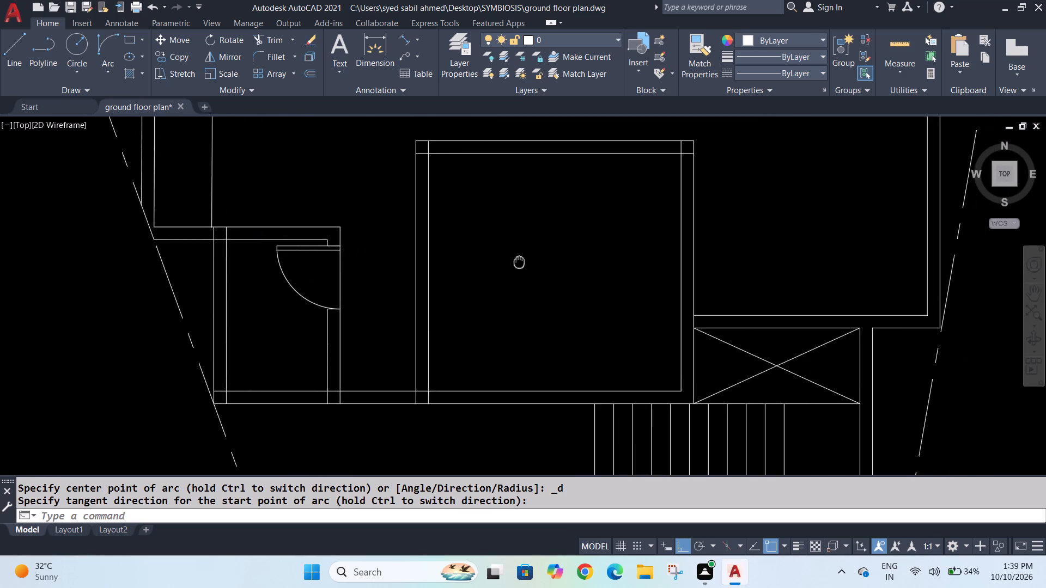
middle_click_drag(509, 262, 476, 271)
middle_click(476, 271)
middle_click(475, 273)
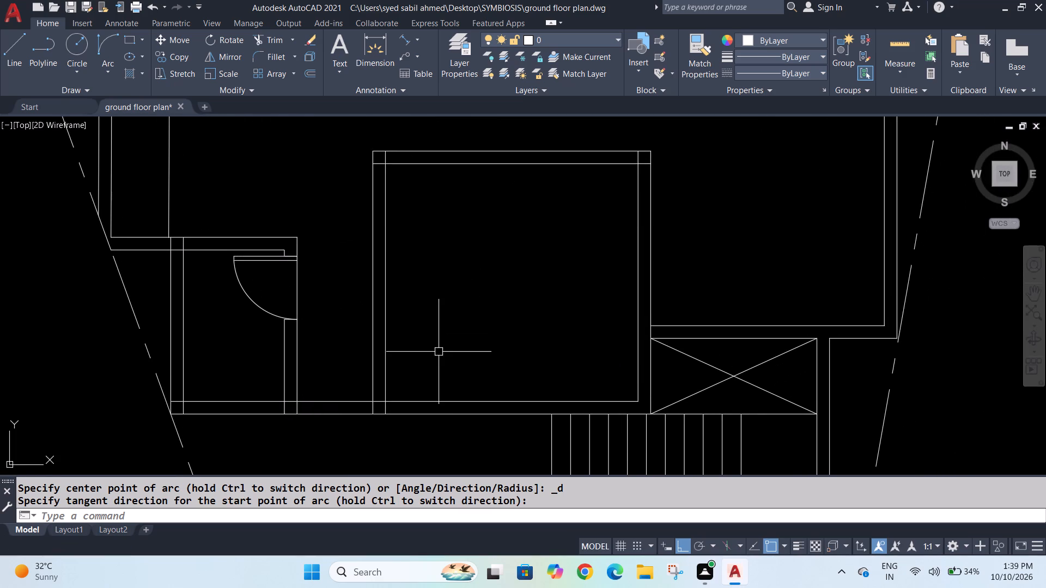
scroll(439, 352, "up", 1)
middle_click_drag(493, 409, 469, 313)
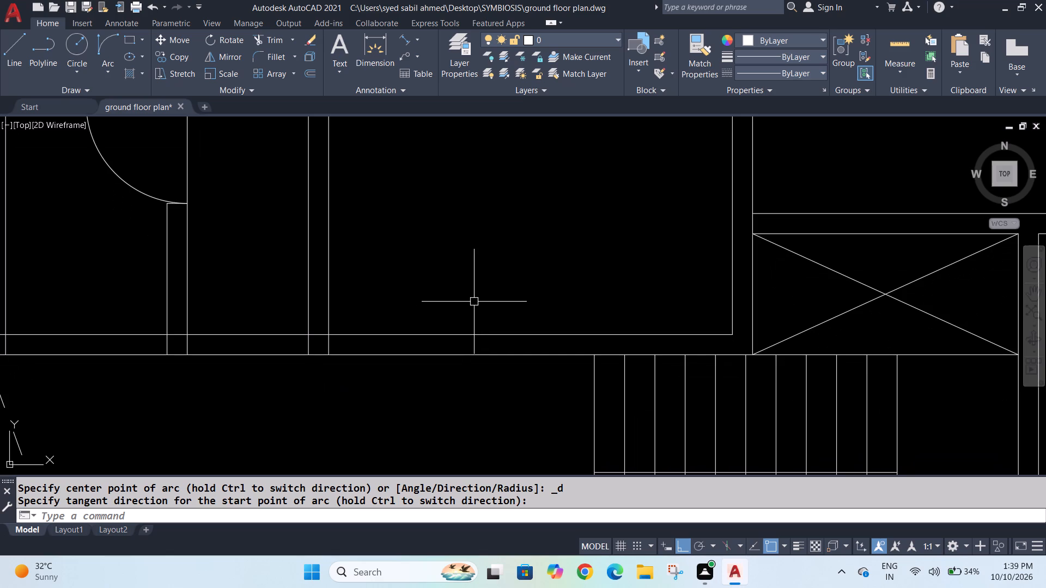
middle_click_drag(473, 303, 452, 308)
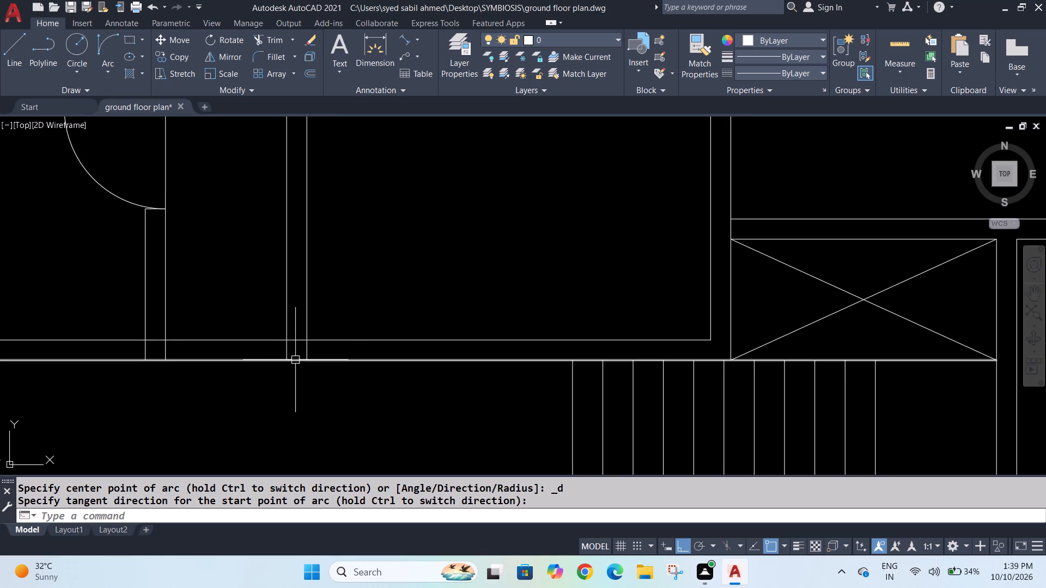
key("o")
key("Return")
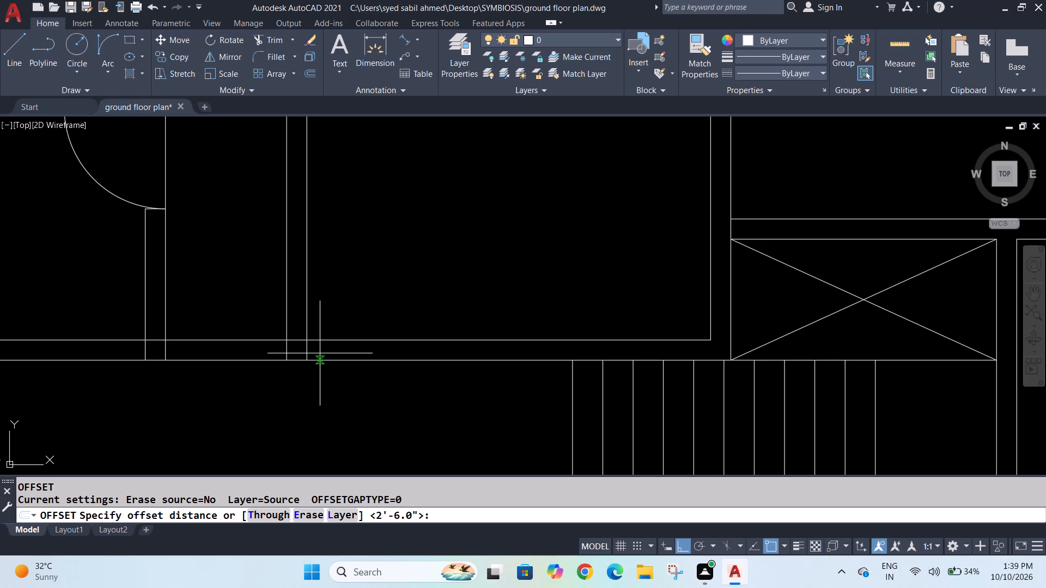
key("3")
key("shift+quotedbl")
key("Return")
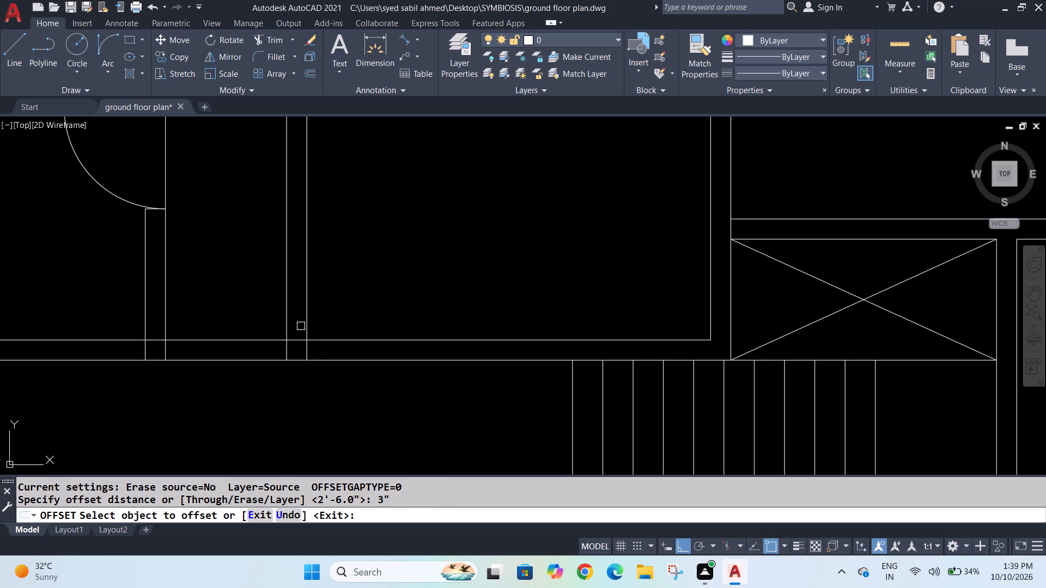
scroll(313, 351, "down", 1)
scroll(329, 176, "down", 2)
scroll(329, 193, "up", 1)
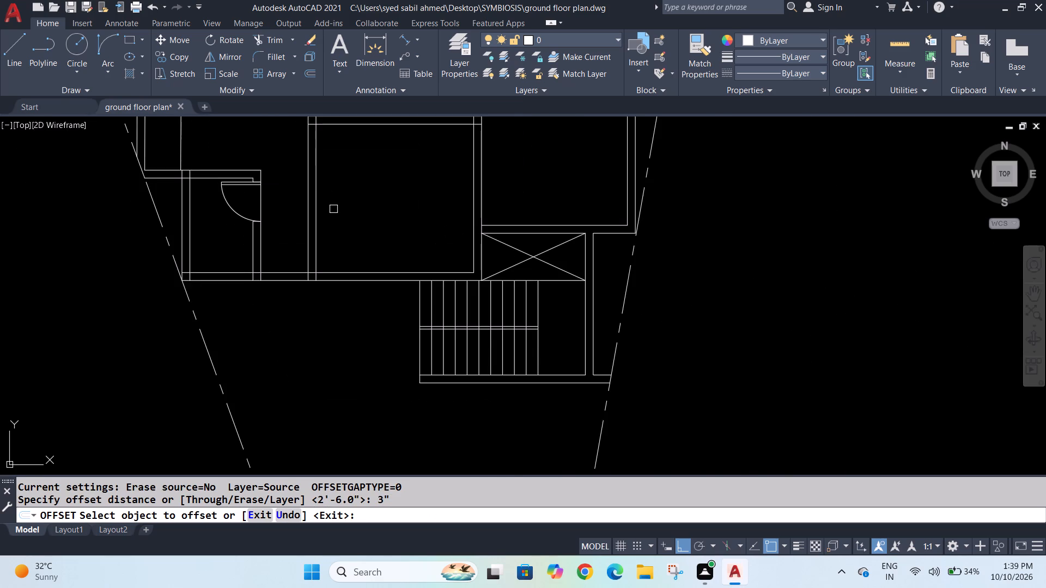
middle_click_drag(333, 209, 338, 224)
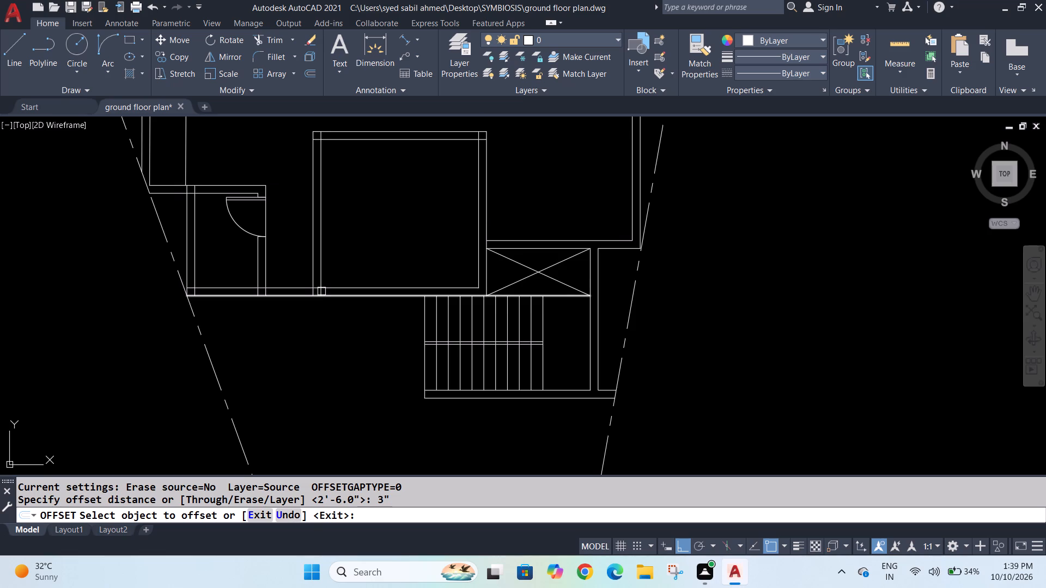
left_click(321, 284)
left_click(351, 272)
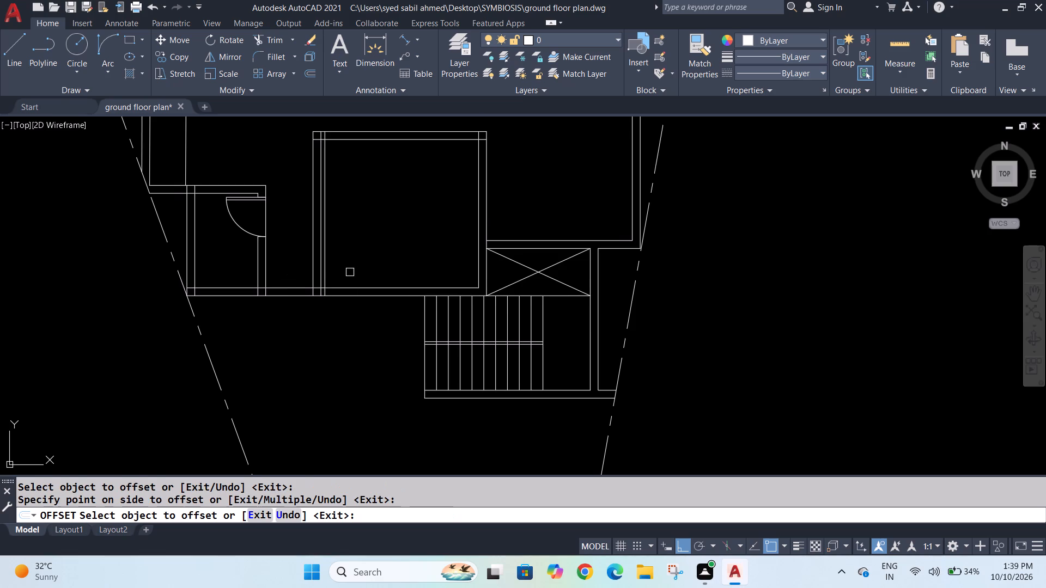
type("re")
key("BackSpace")
key("BackSpace")
key("BackSpace")
key("Escape")
key("Escape")
Trim the offset line inside the central room, leaving only short jamb lines within the north and south walls.
type("tr")
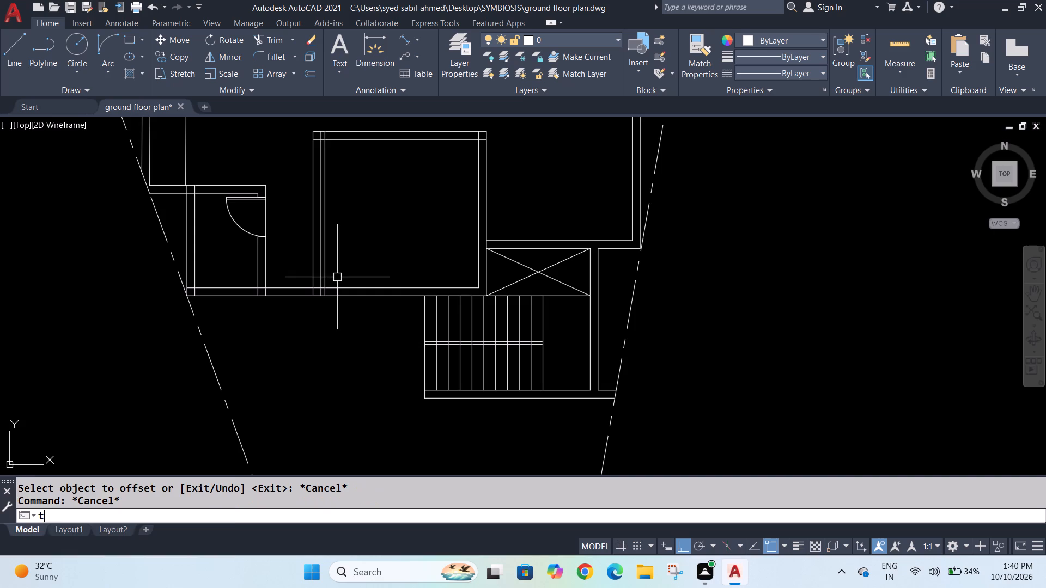
key("Return")
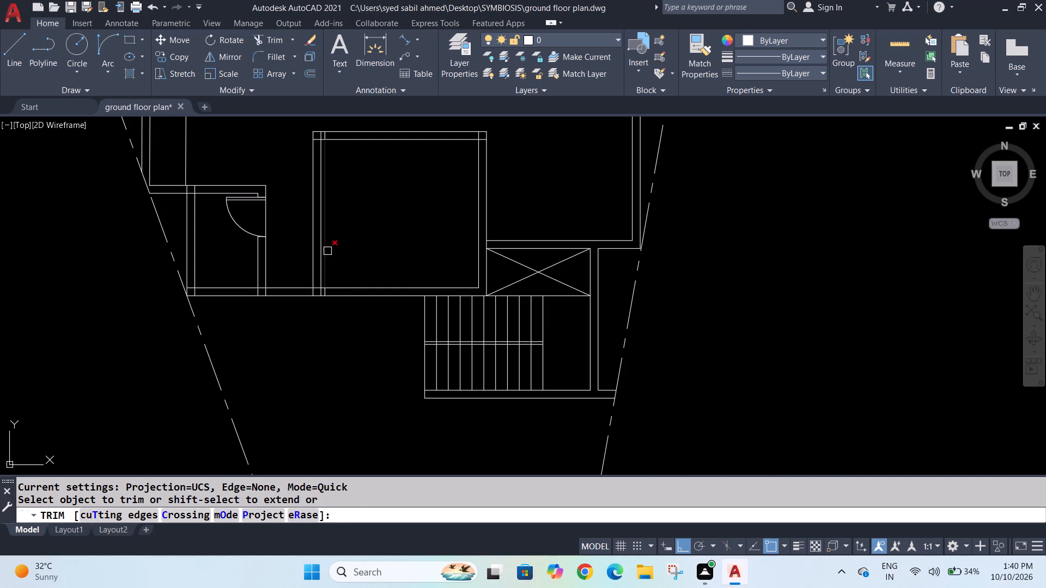
left_click(330, 251)
left_click(326, 256)
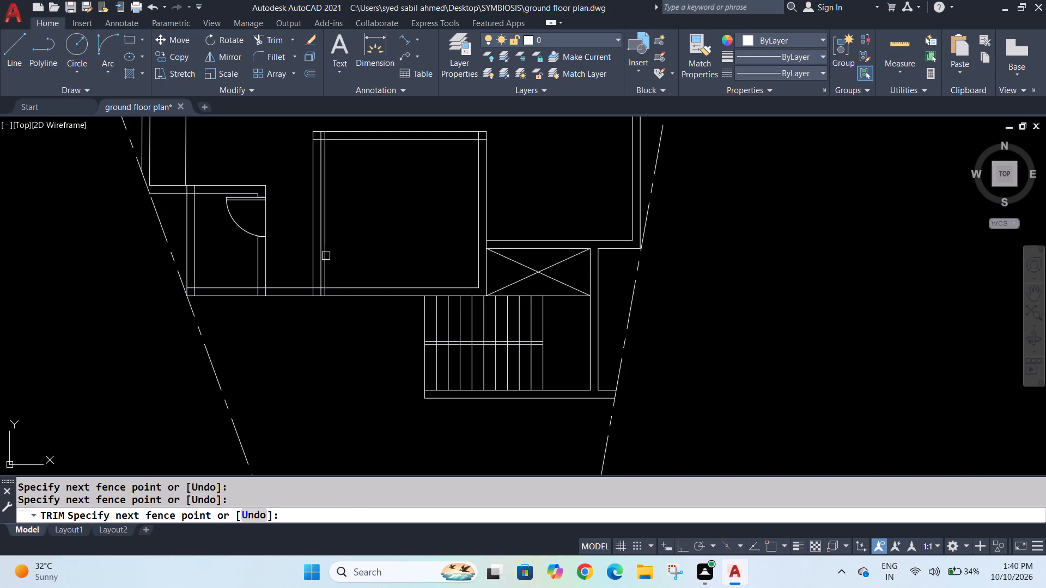
left_click(326, 256)
Trim the overlapping wall lines where the central room's west wall meets the south and north walls, leaving clean junctions.
scroll(320, 292, "up", 4)
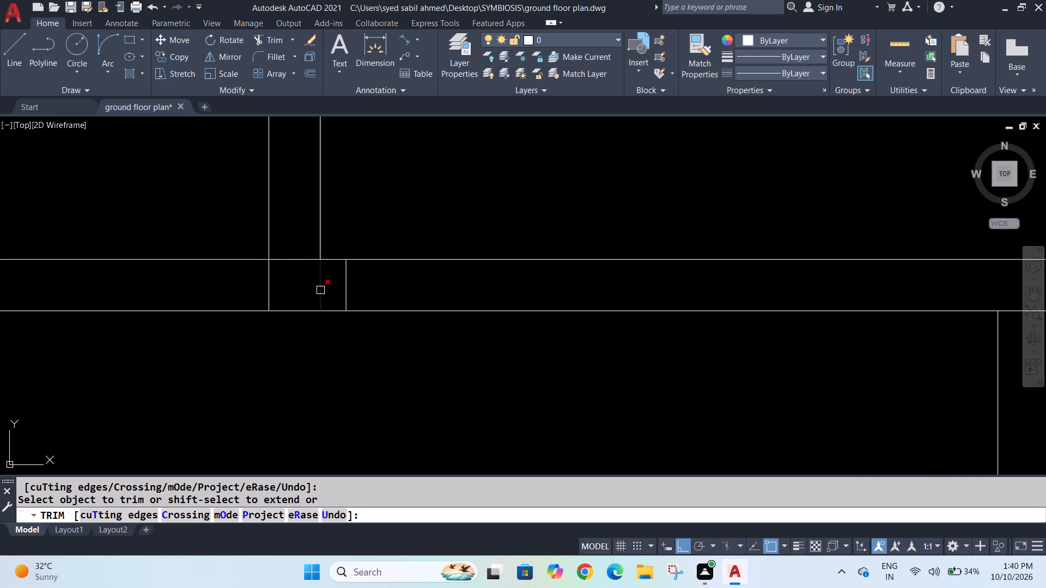
left_click(320, 290)
left_click(296, 260)
left_click(270, 285)
scroll(302, 257, "down", 2)
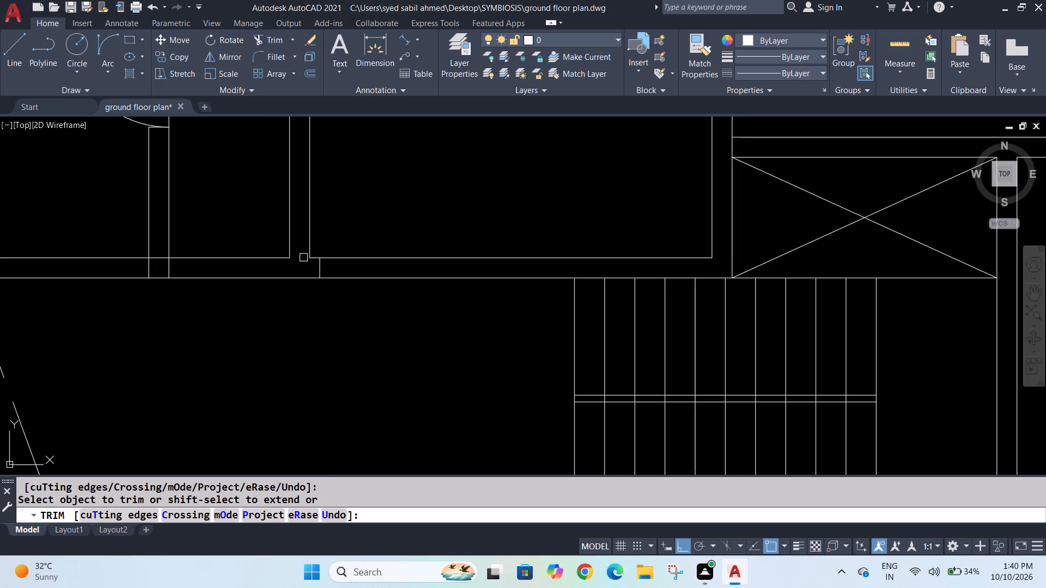
middle_click_drag(326, 58, 356, 162)
middle_click_drag(335, 145, 344, 465)
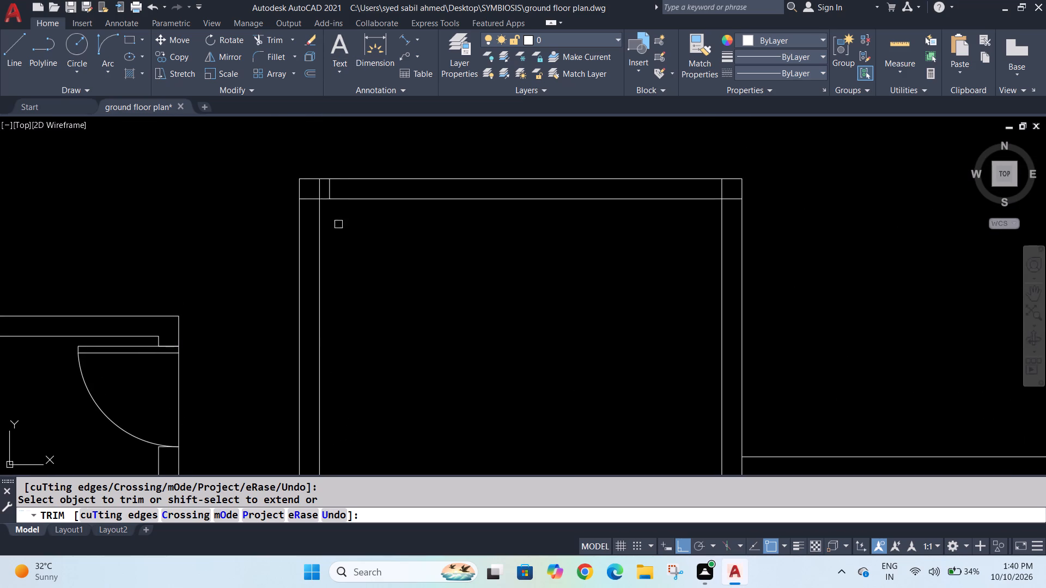
left_click(318, 190)
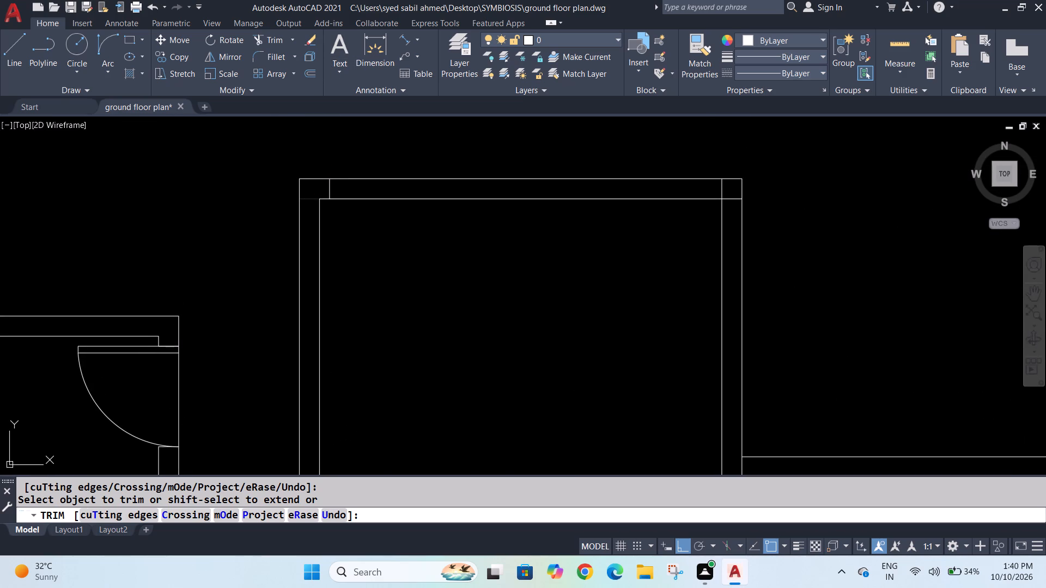
left_click(311, 195)
scroll(339, 229, "down", 3)
scroll(362, 284, "up", 2)
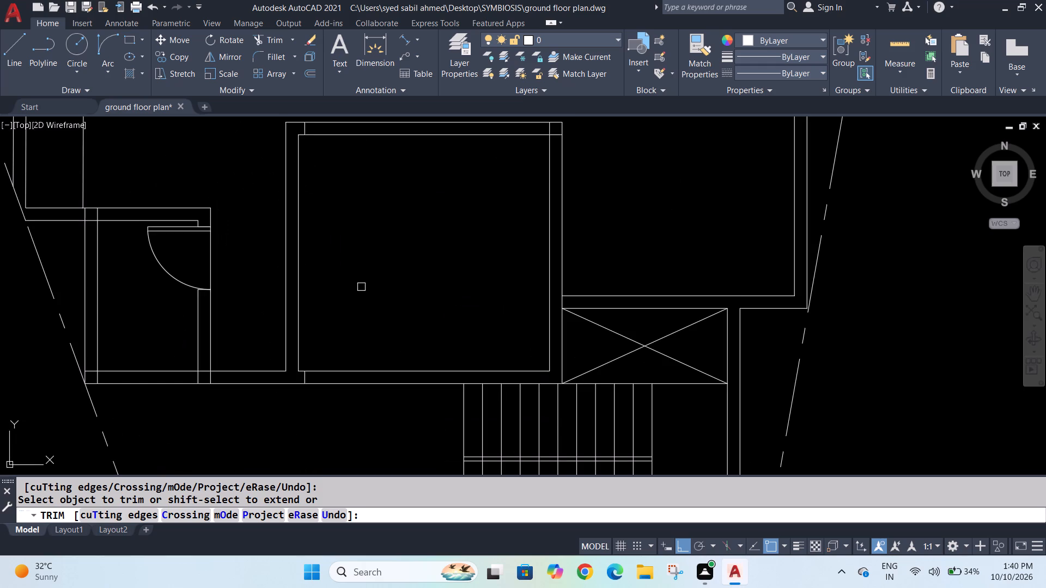
key("Escape")
key("Escape")
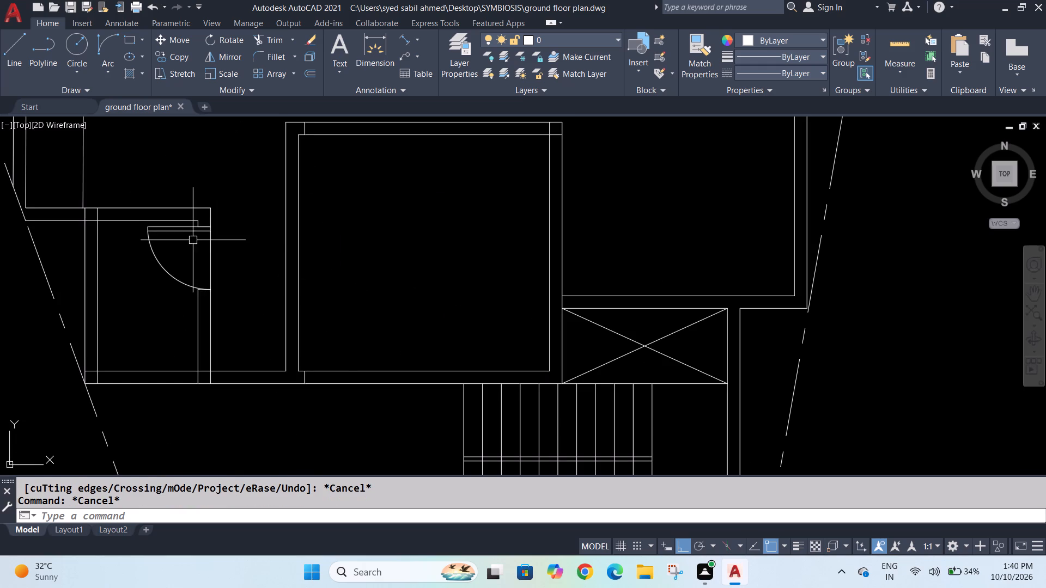
Offset the jamb line in the central room's south wall 4' east for the other side of the door opening.
key("o")
key("Return")
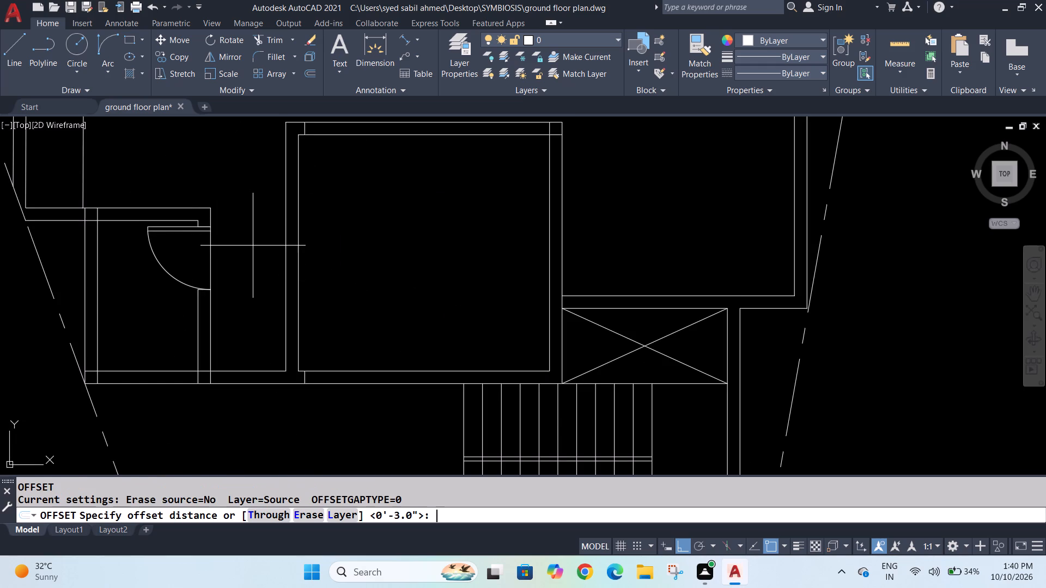
type("4'")
key("Return")
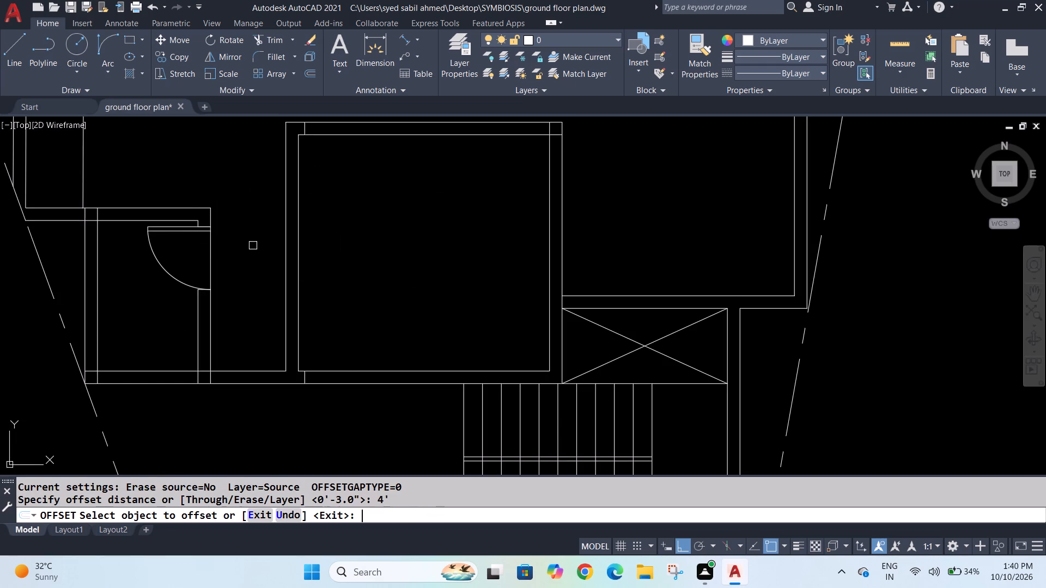
scroll(297, 382, "up", 4)
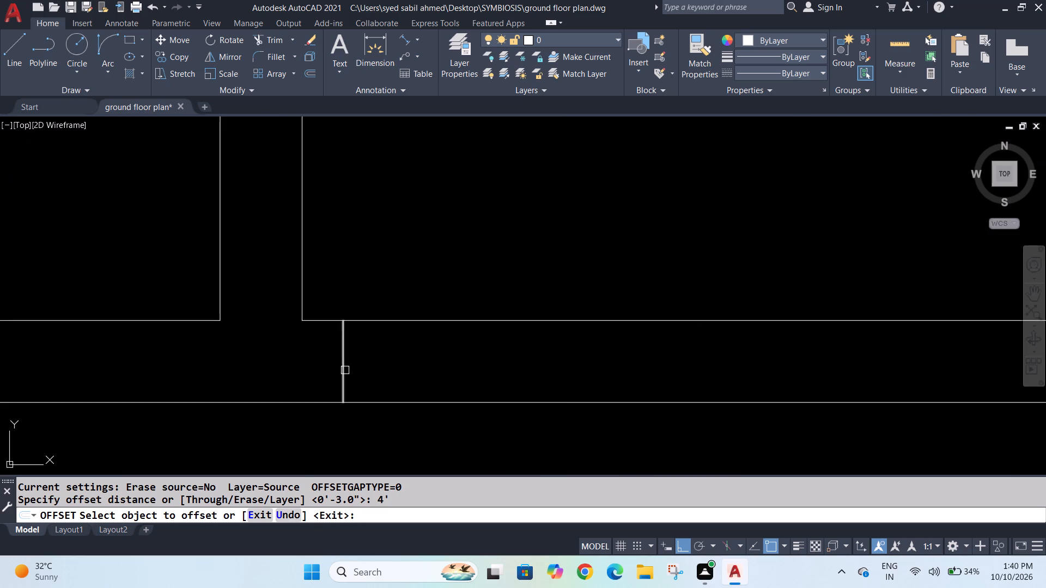
left_click(345, 369)
left_click(552, 353)
scroll(546, 361, "down", 5)
scroll(607, 350, "up", 1)
key("Escape")
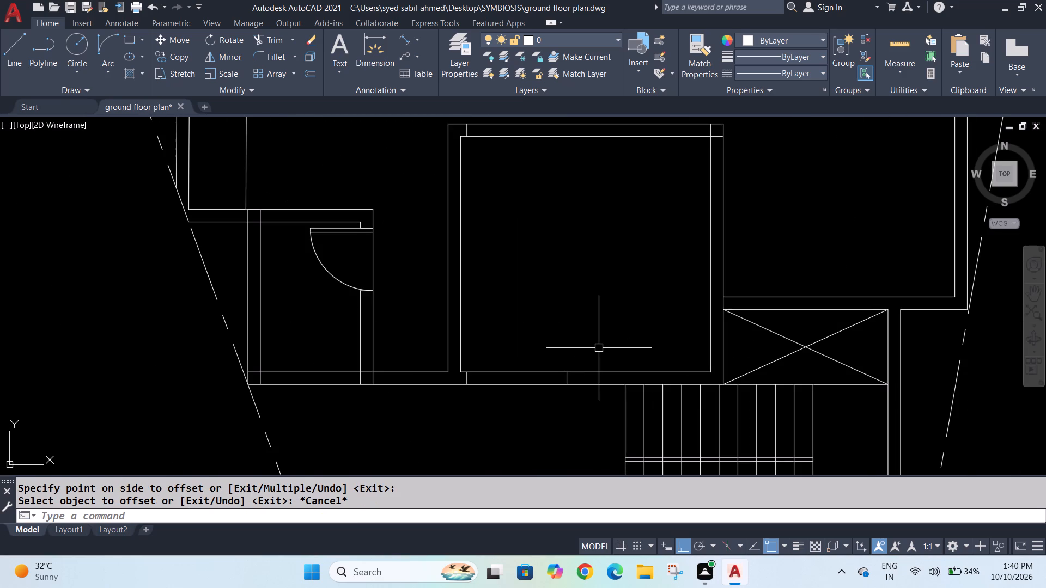
Offset the jamb line in the central room's north wall 3' east for the other side of the door opening.
key("o")
key("Return")
type("3'")
key("Return")
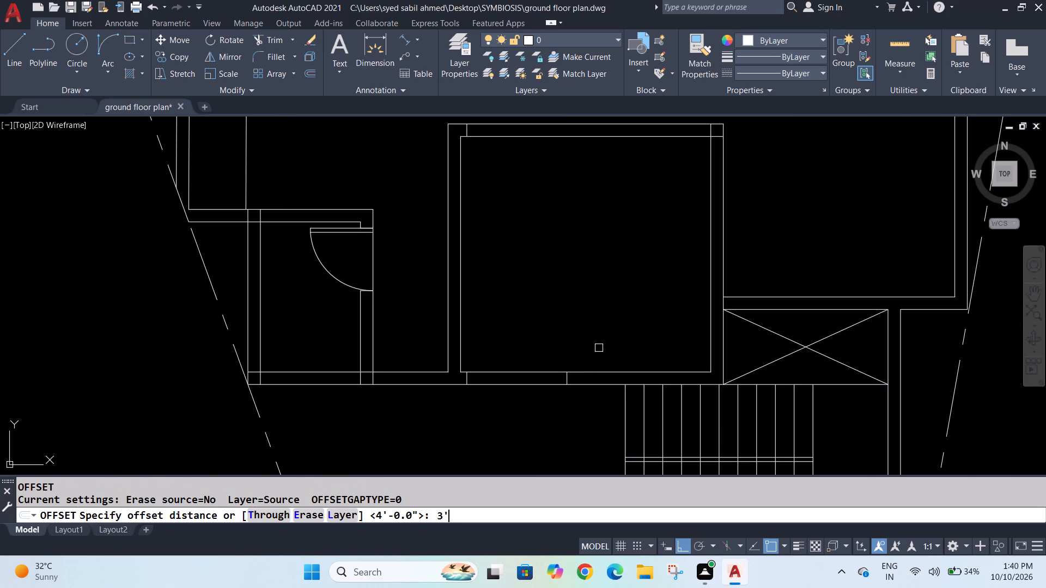
scroll(492, 138, "up", 2)
scroll(489, 247, "down", 2)
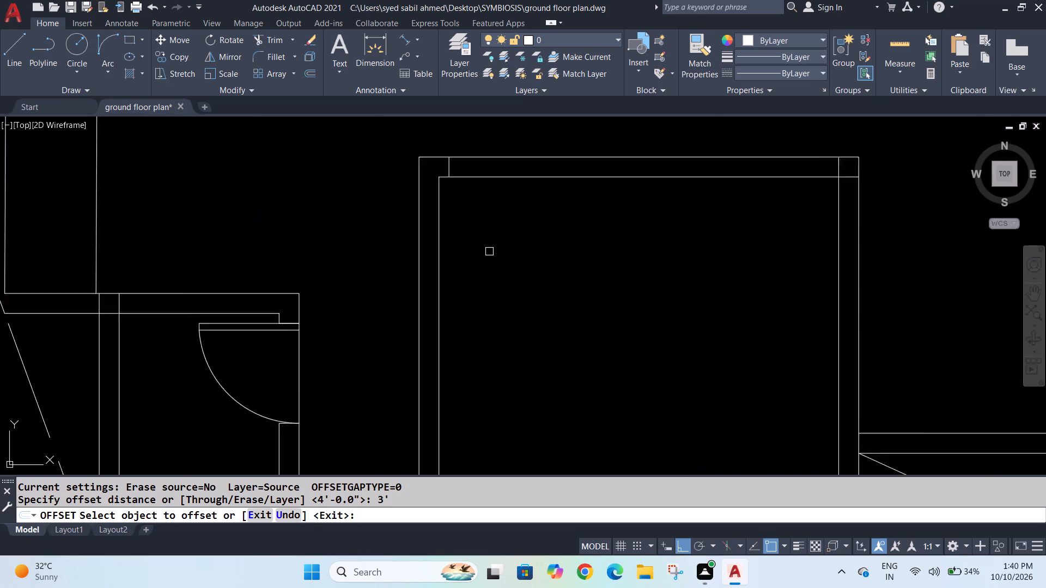
scroll(475, 196, "up", 2)
left_click(445, 204)
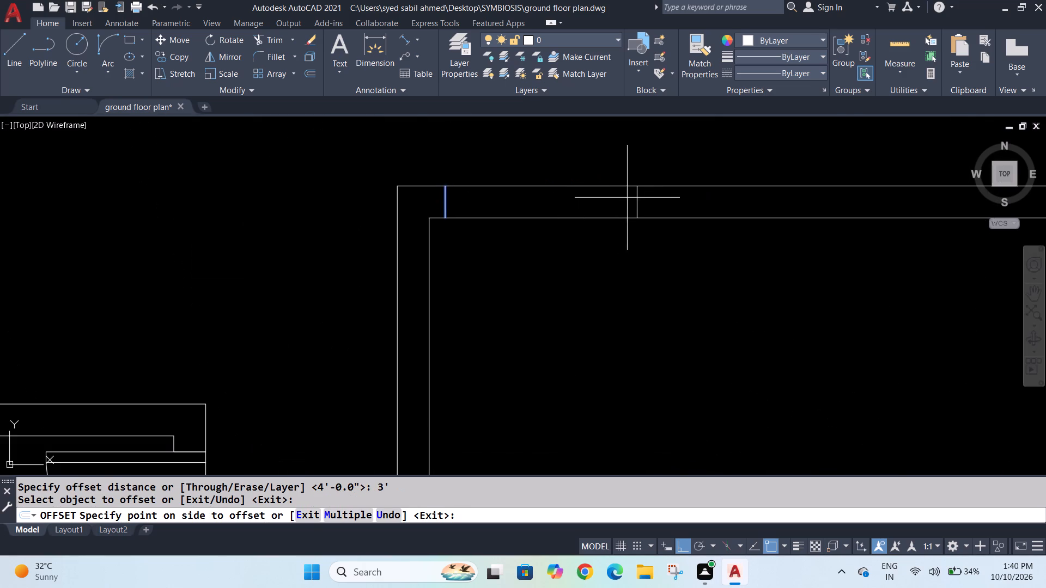
left_click(641, 200)
scroll(629, 216, "down", 3)
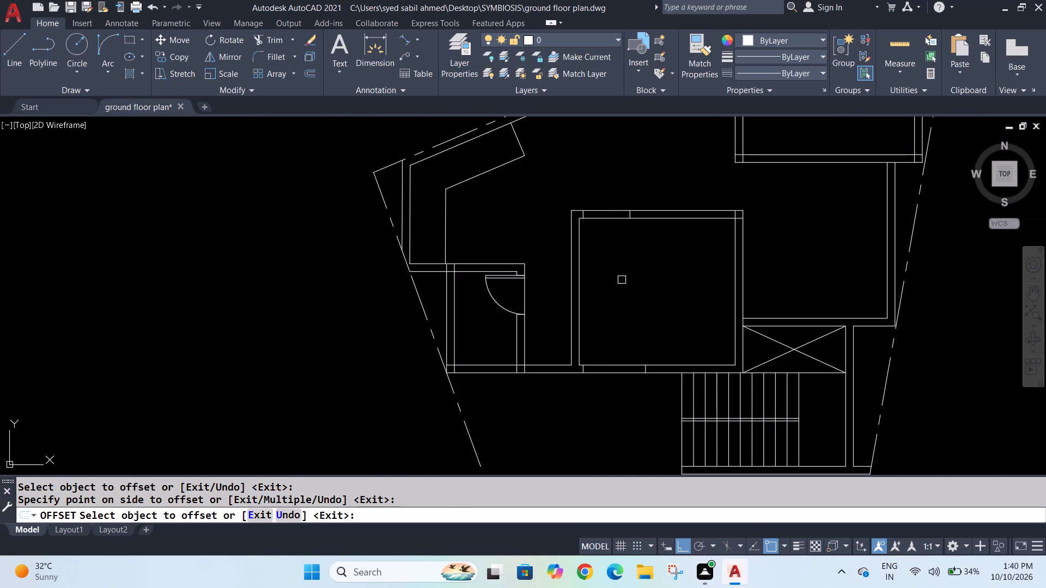
key("Escape")
key("Escape")
Trim the wall lines between both pairs of jambs to open the doorways in the central room's north and south walls.
type("tr")
key("Return")
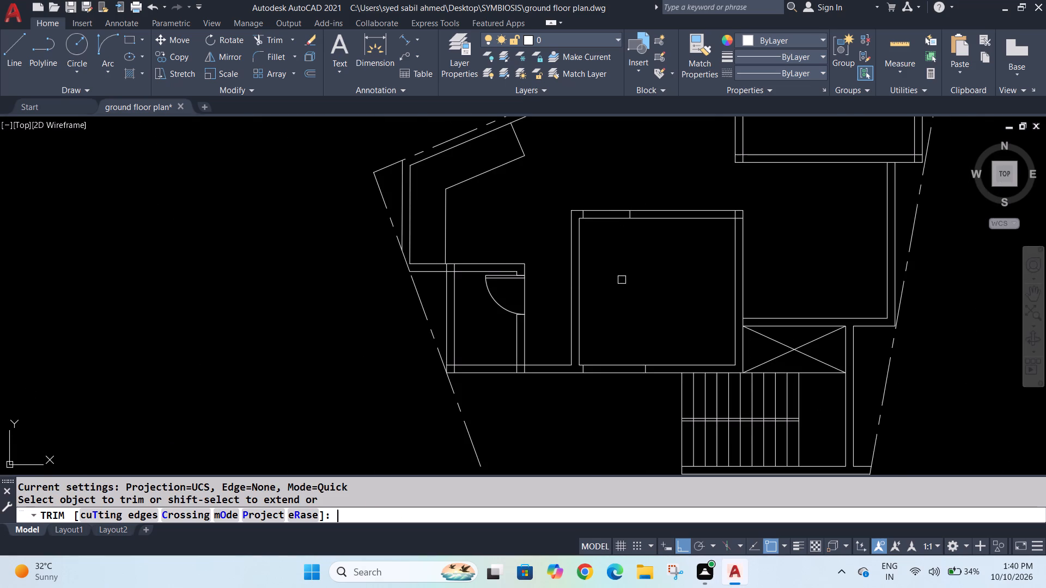
left_click_drag(602, 175, 617, 395)
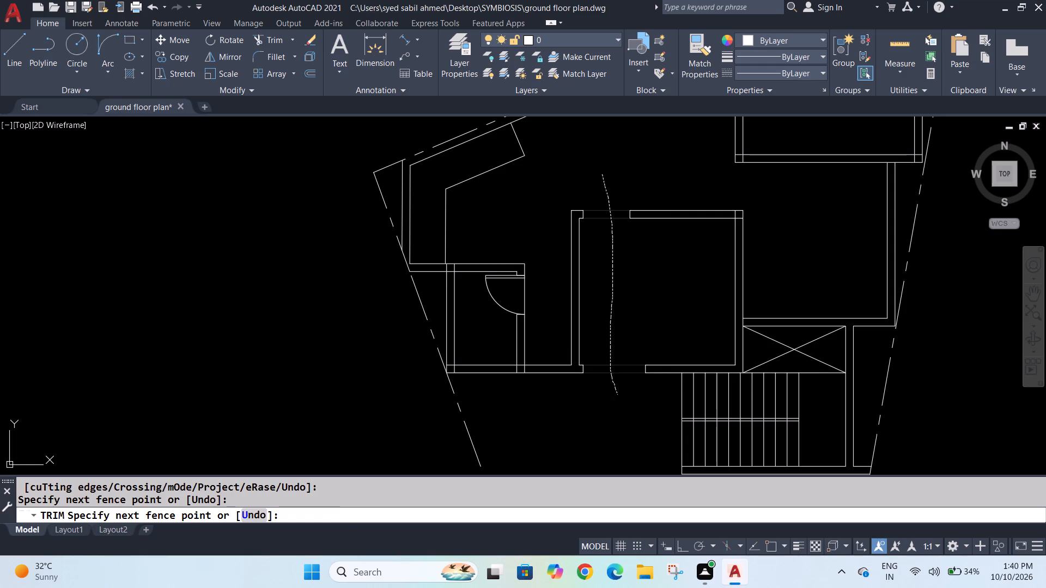
middle_click_drag(683, 340, 609, 345)
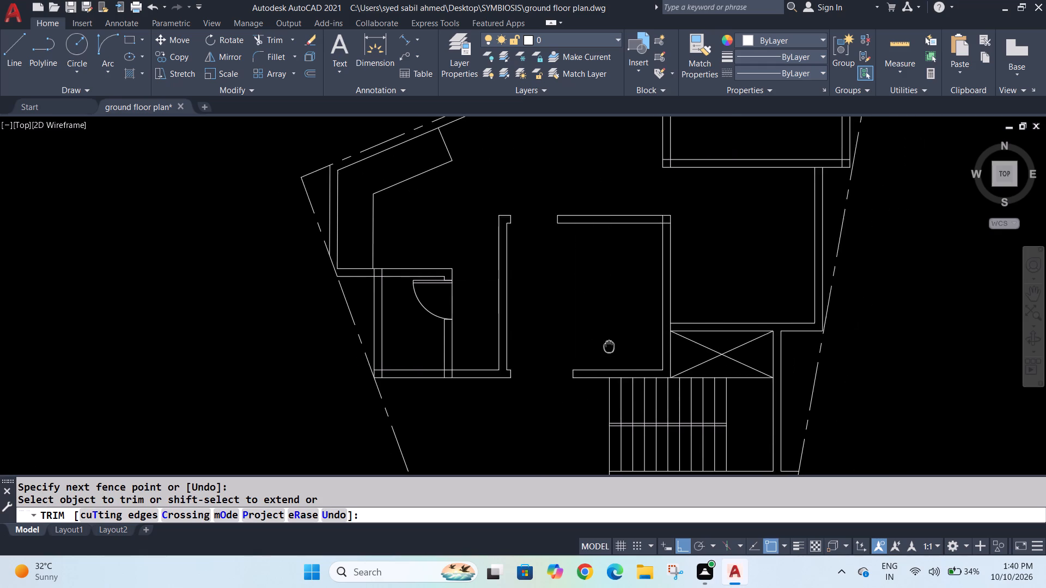
middle_click_drag(609, 345, 523, 354)
middle_click_drag(523, 354, 511, 344)
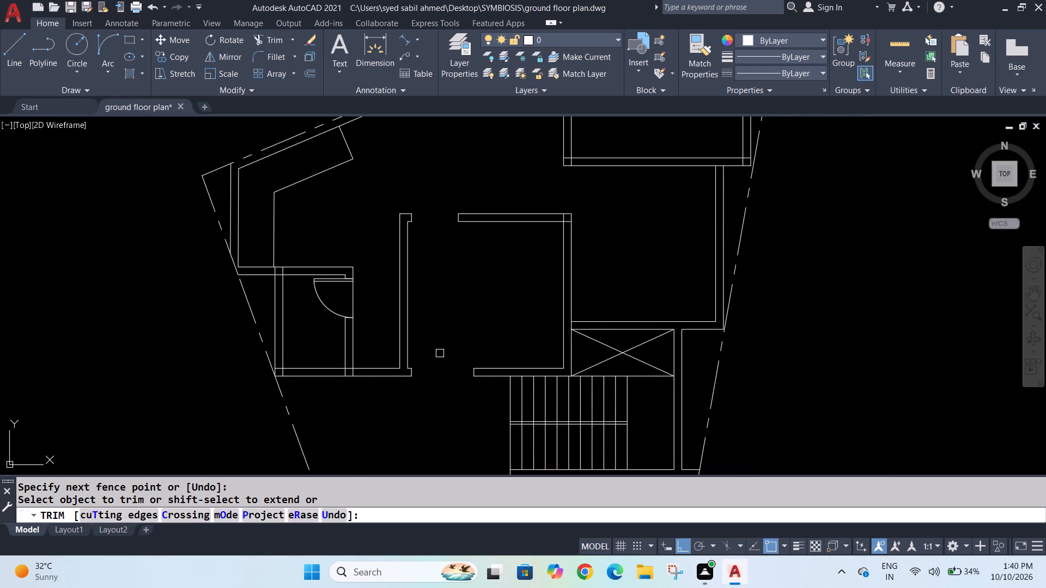
Draw a closed 4' by 2" door leaf running north into the central room from the south doorway's outer west jamb corner.
key("Escape")
key("Escape")
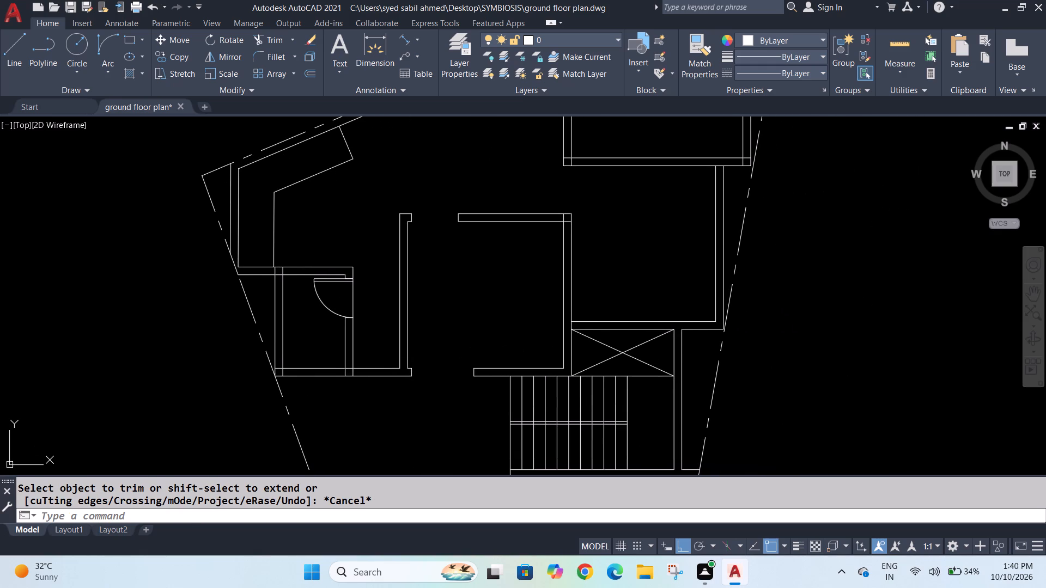
key("l")
key("Return")
scroll(395, 367, "up", 3)
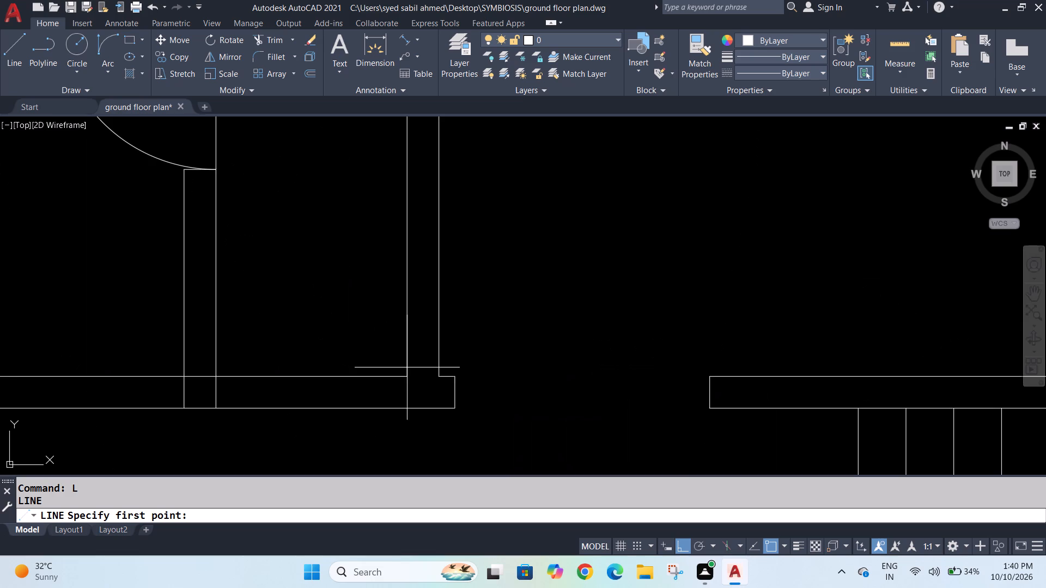
left_click(459, 408)
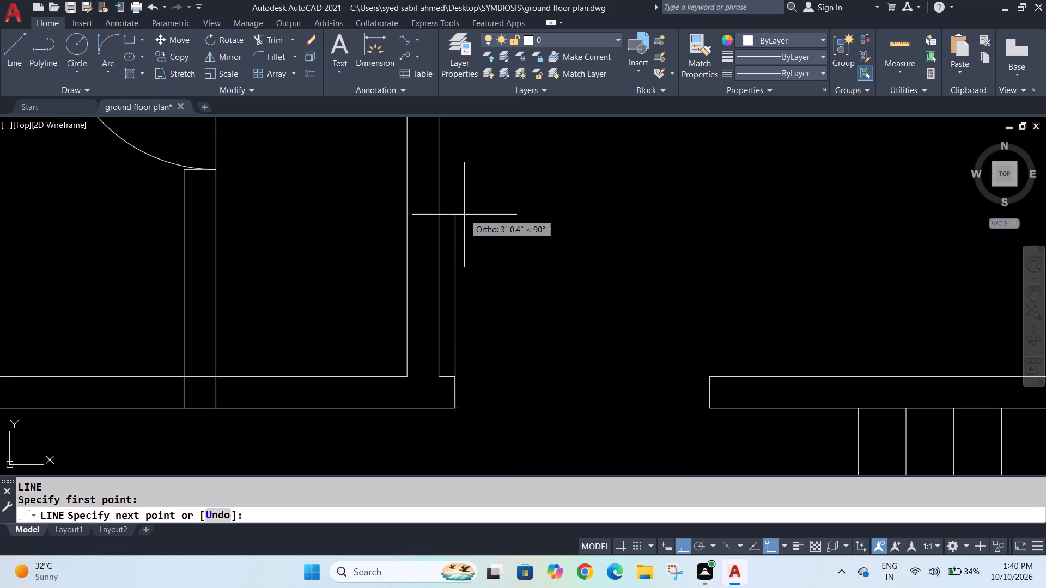
type("4'")
key("Return")
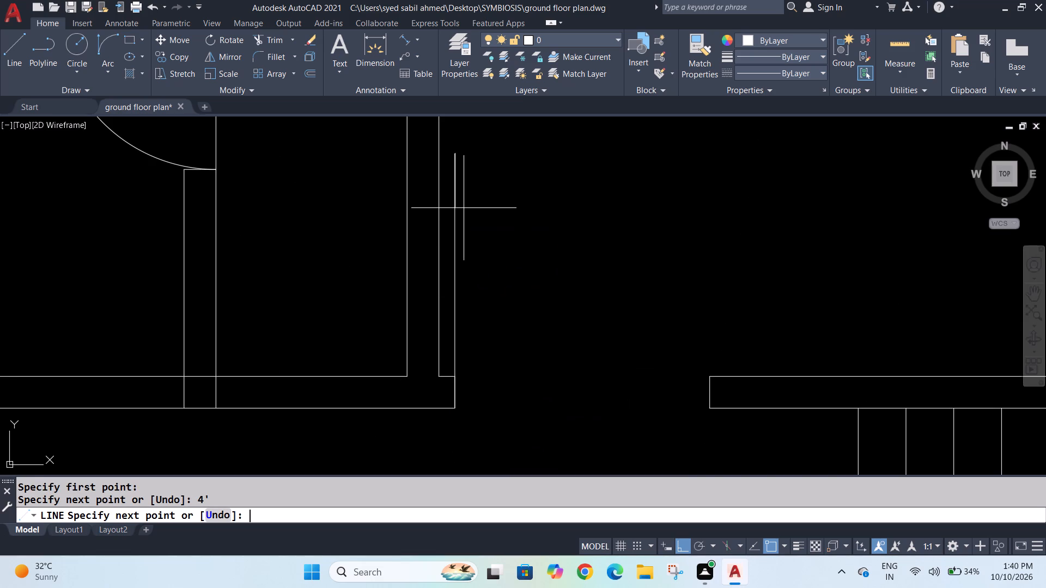
key("2")
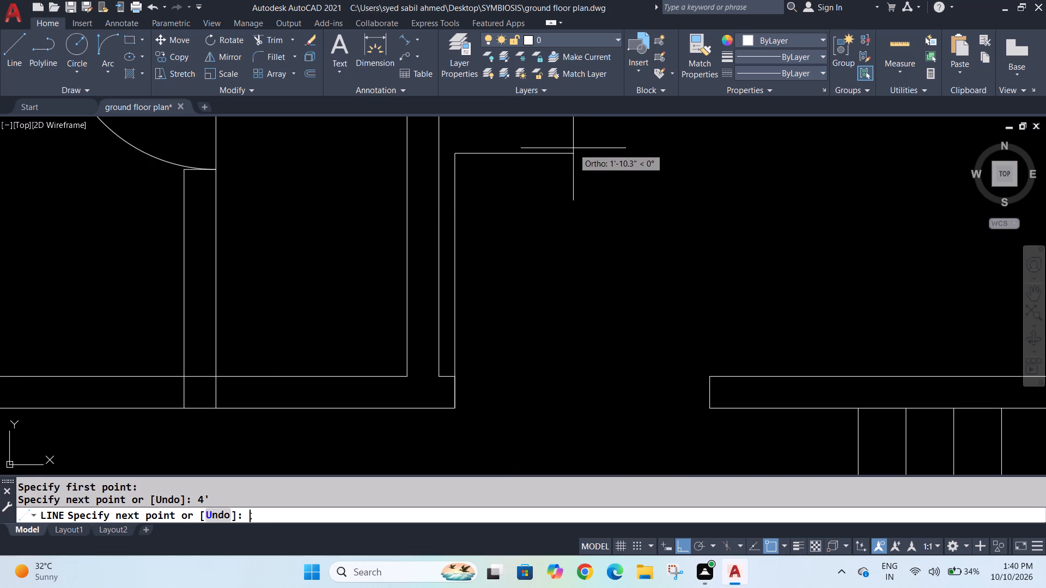
key("shift+quotedbl")
key("Return")
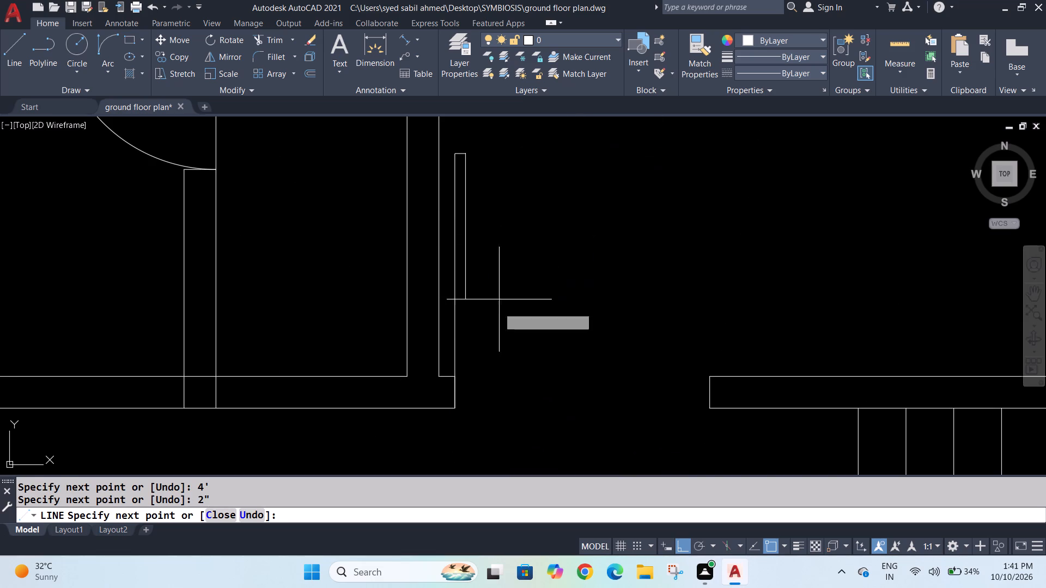
type("4'")
key("Return")
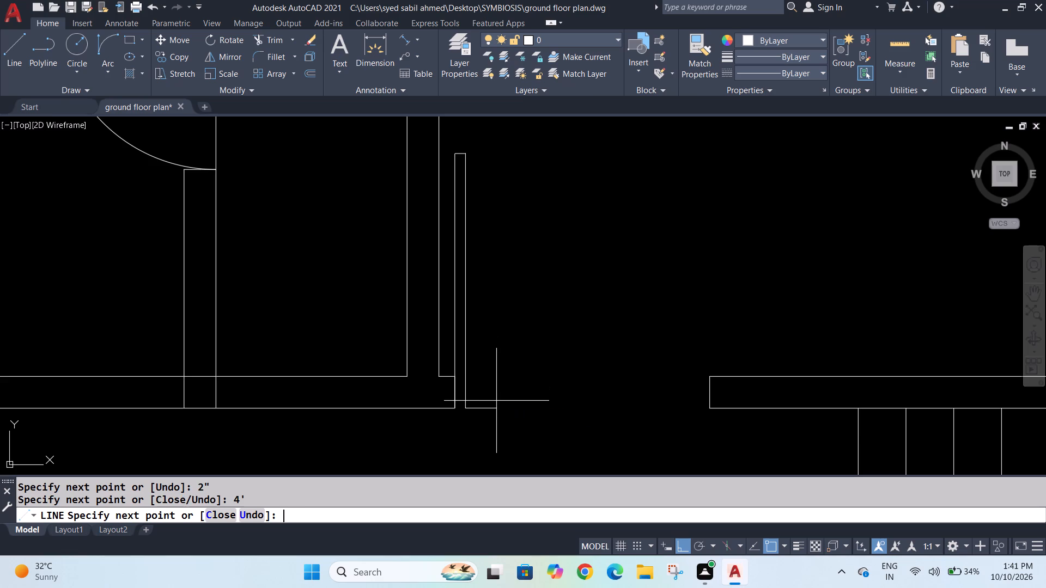
left_click(453, 405)
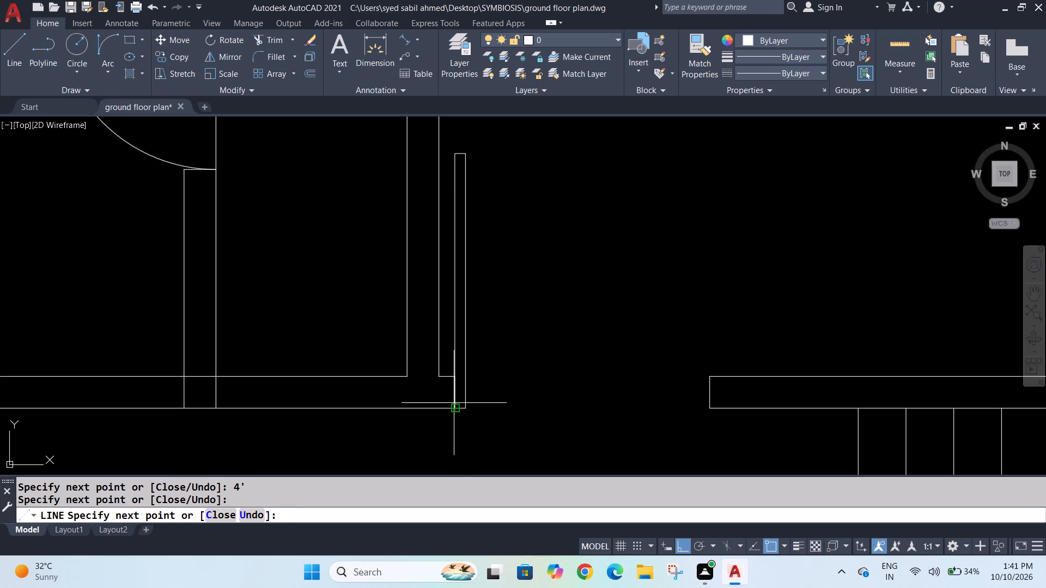
key("Escape")
Draw a threshold line across the south doorway from the leaf's base corner to the east jamb's outer corner.
key("l")
key("Return")
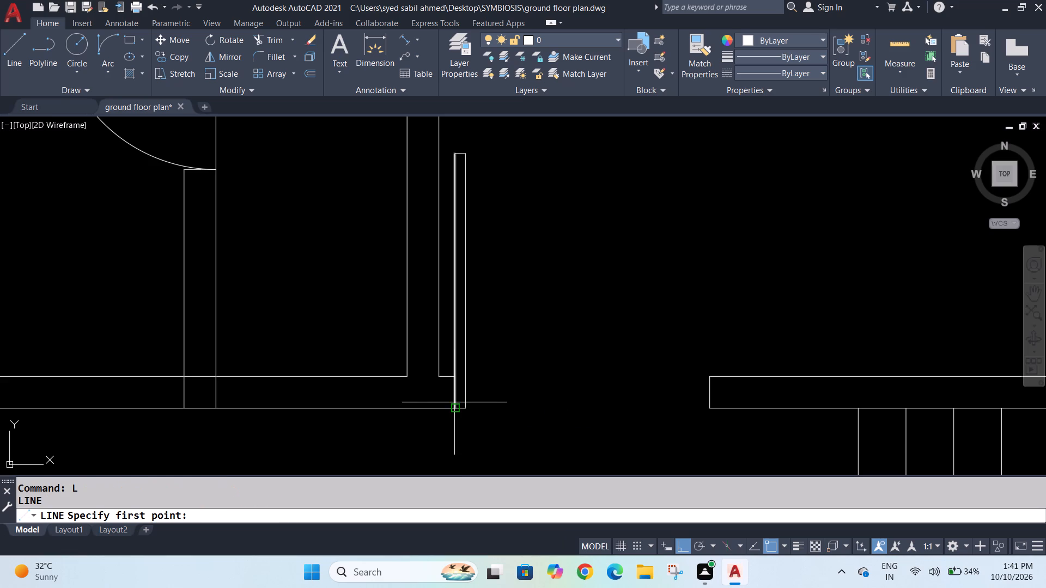
left_click(466, 411)
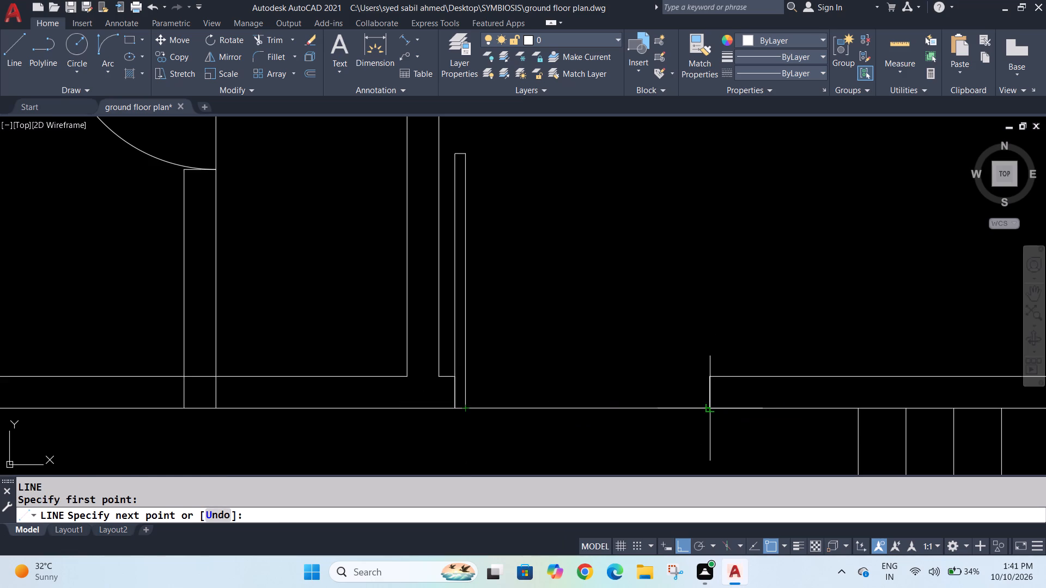
left_click(710, 408)
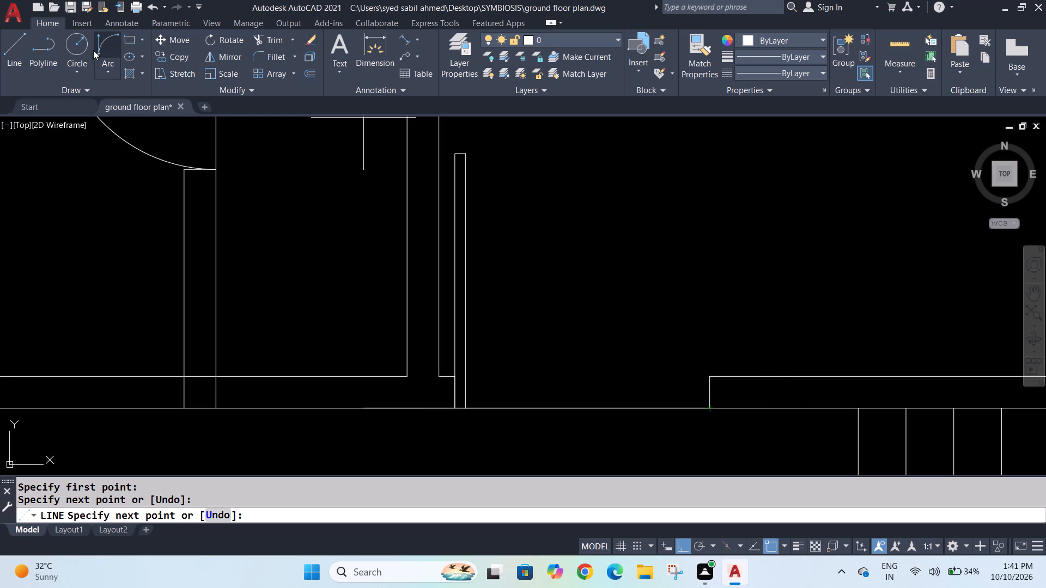
Draw the south door's swing arc from the east jamb's outer corner to the leaf's free end, with a vertical start tangent.
left_click(110, 53)
left_click(709, 409)
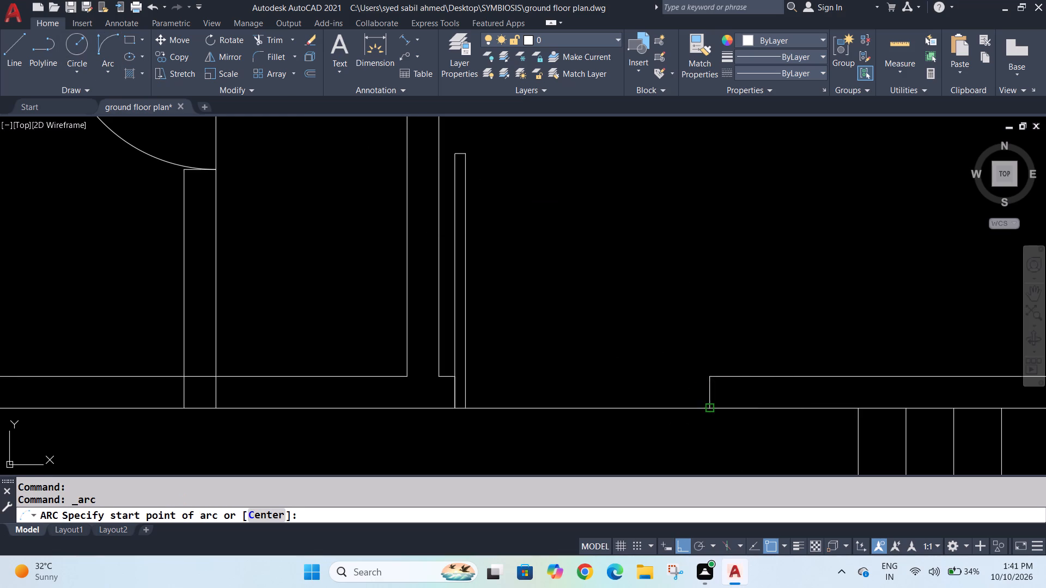
left_click(470, 154)
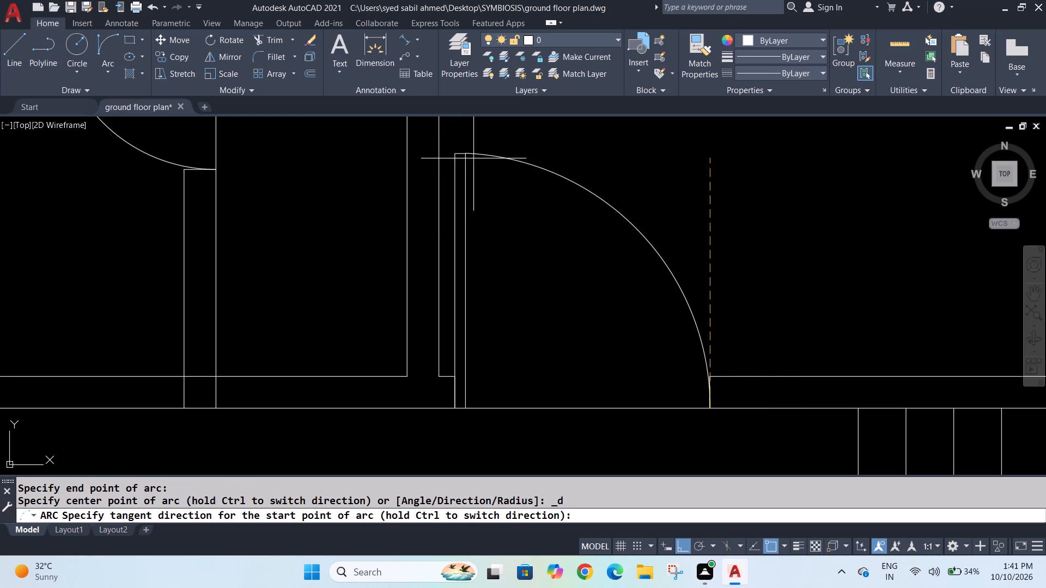
left_click(609, 275)
scroll(713, 386, "up", 5)
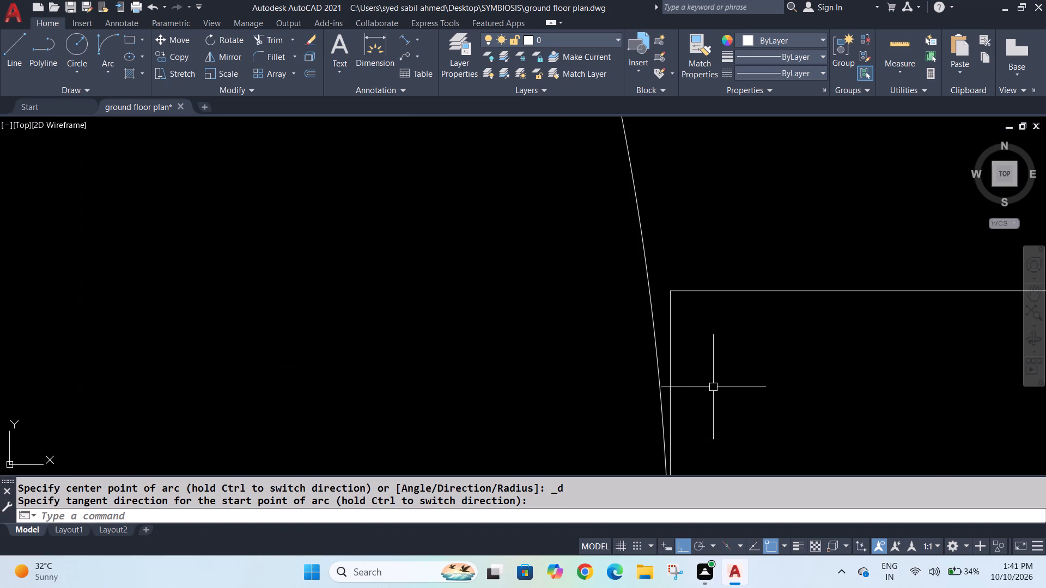
scroll(713, 390, "down", 4)
scroll(449, 211, "down", 2)
scroll(413, 151, "up", 3)
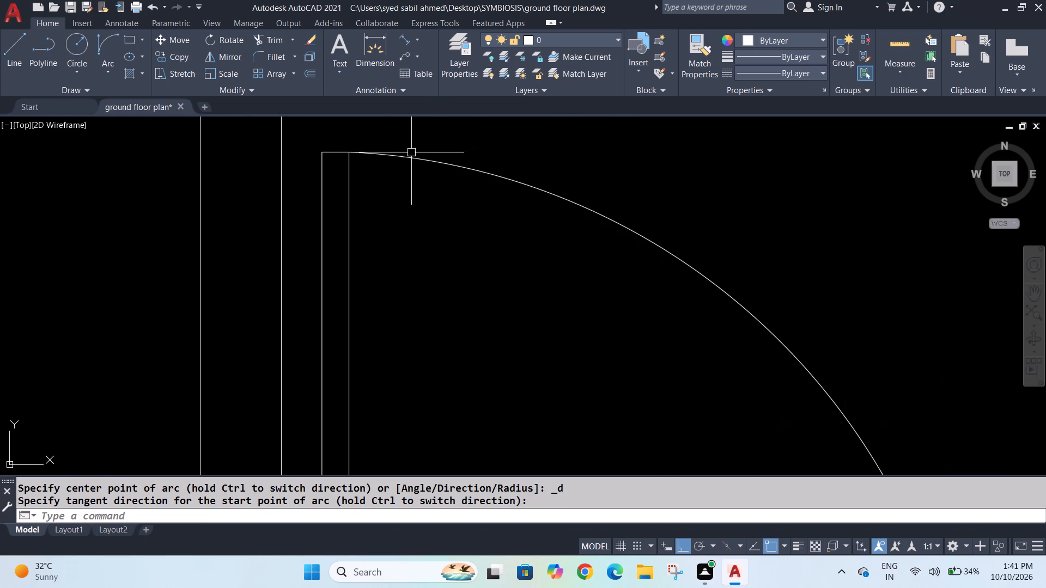
scroll(411, 154, "up", 2)
scroll(410, 156, "down", 5)
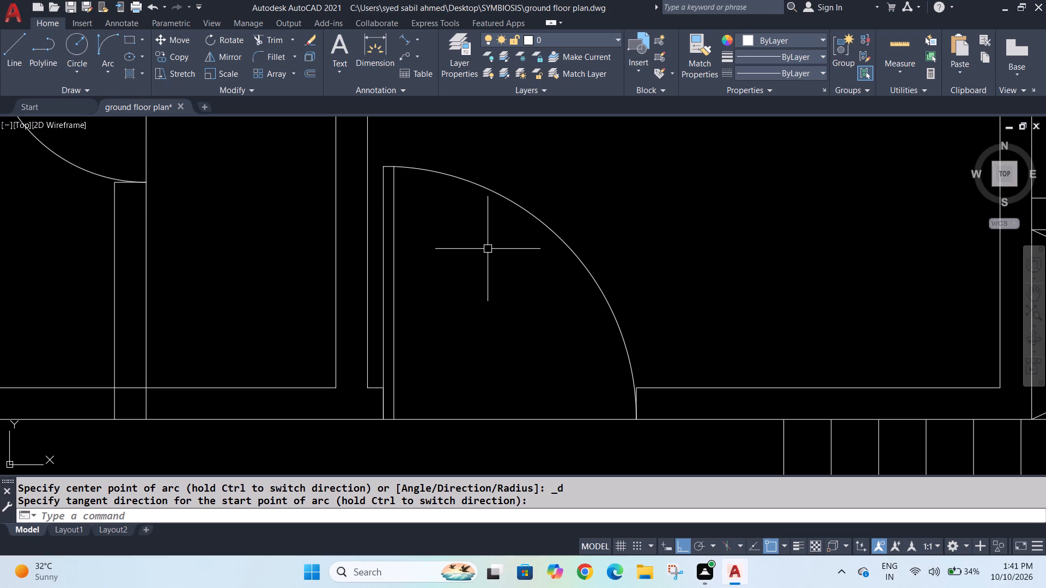
Draw a closed 3' by 2" door leaf running south into the central room from the north doorway's outer west jamb corner.
scroll(458, 243, "down", 2)
middle_click_drag(471, 178, 522, 346)
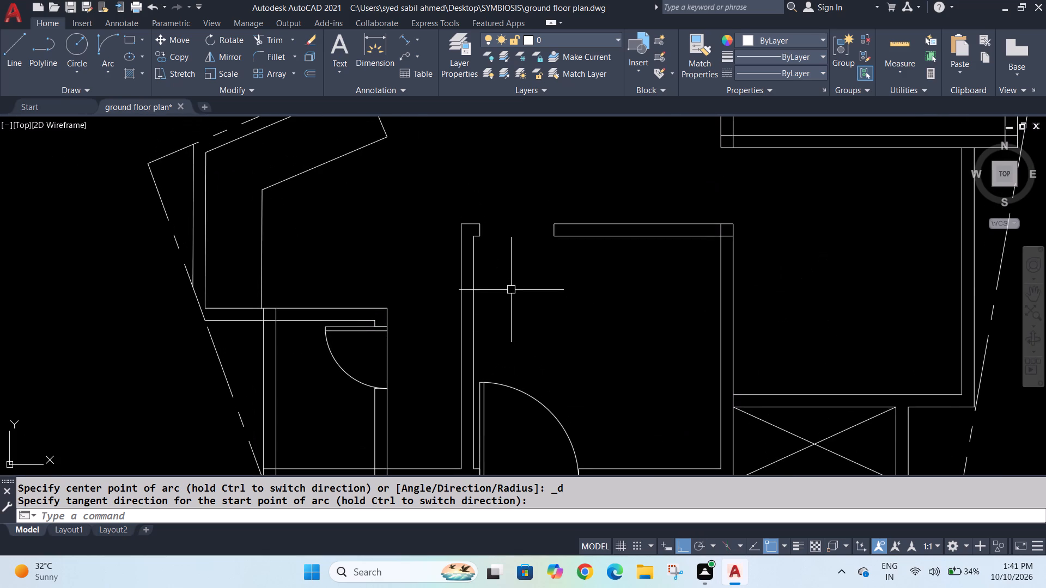
scroll(509, 282, "up", 2)
middle_click_drag(513, 303, 522, 339)
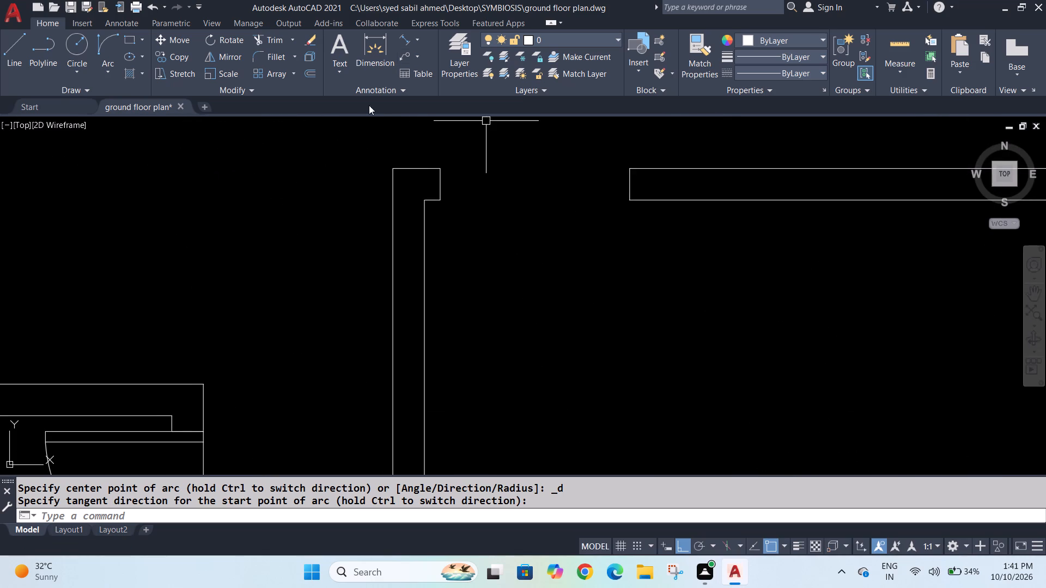
key("l")
key("Return")
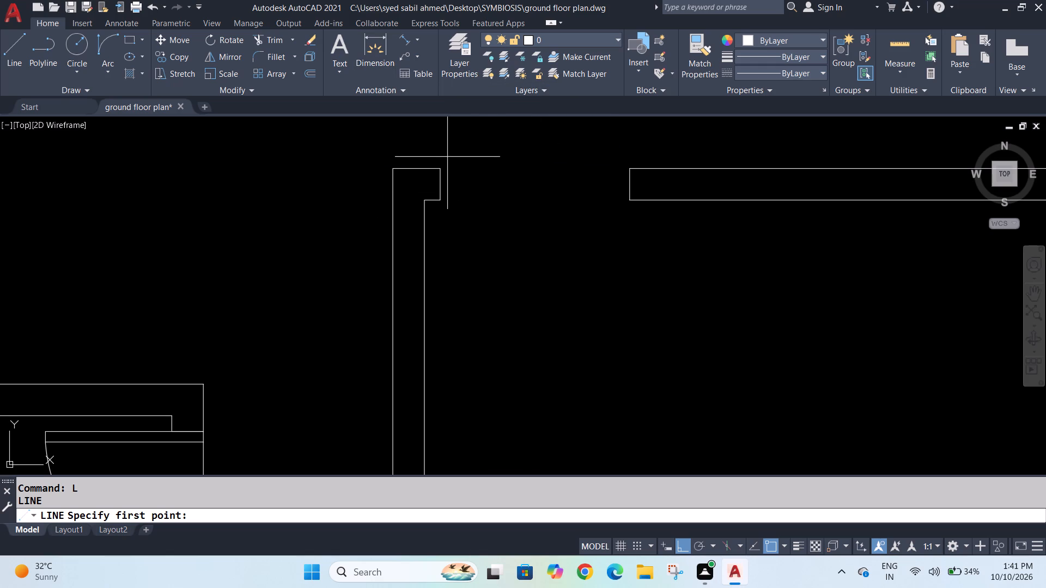
left_click(439, 170)
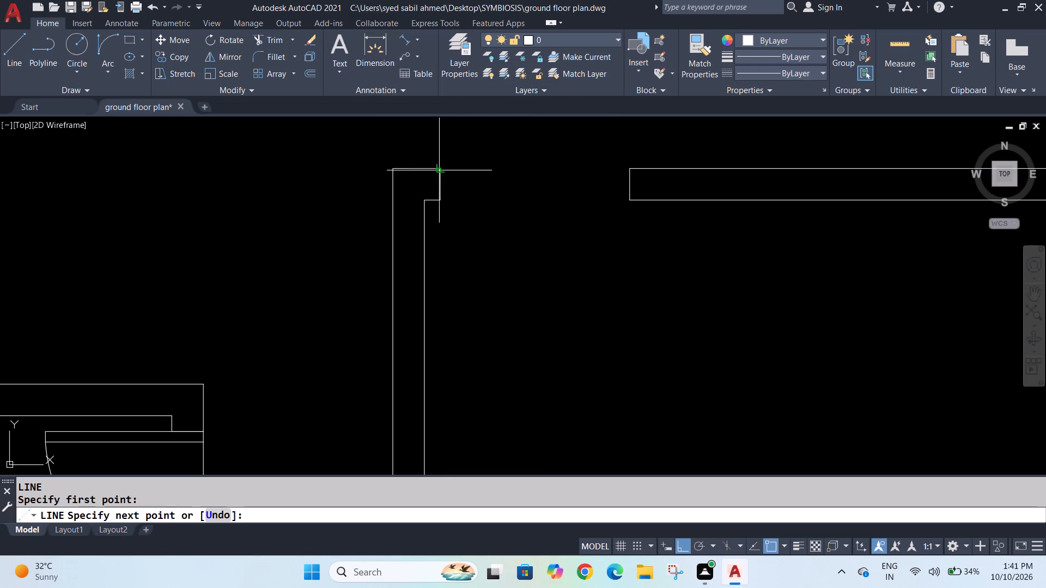
type("3'")
key("Return")
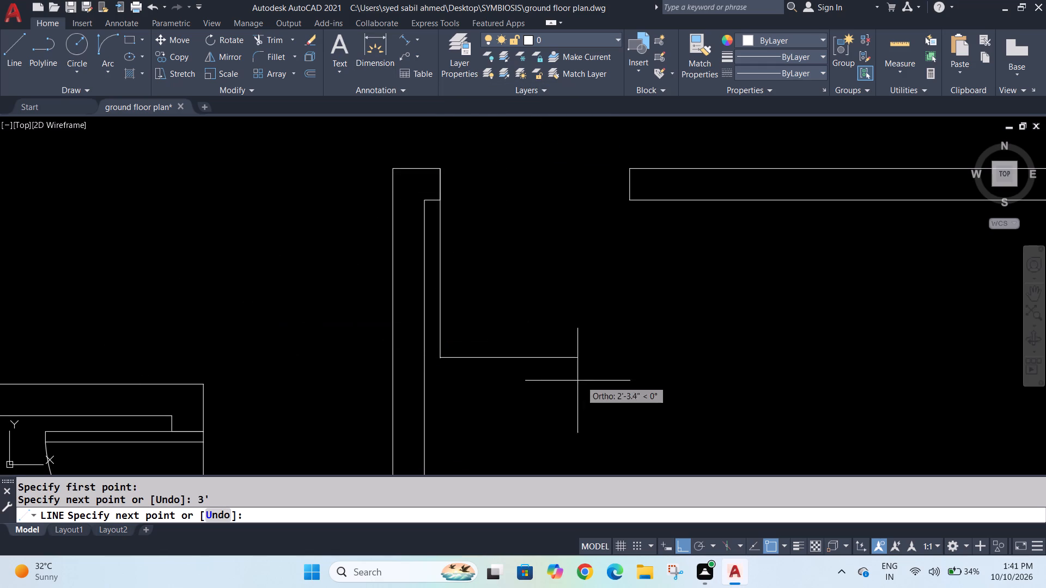
key("2")
key("shift+quotedbl")
key("Return")
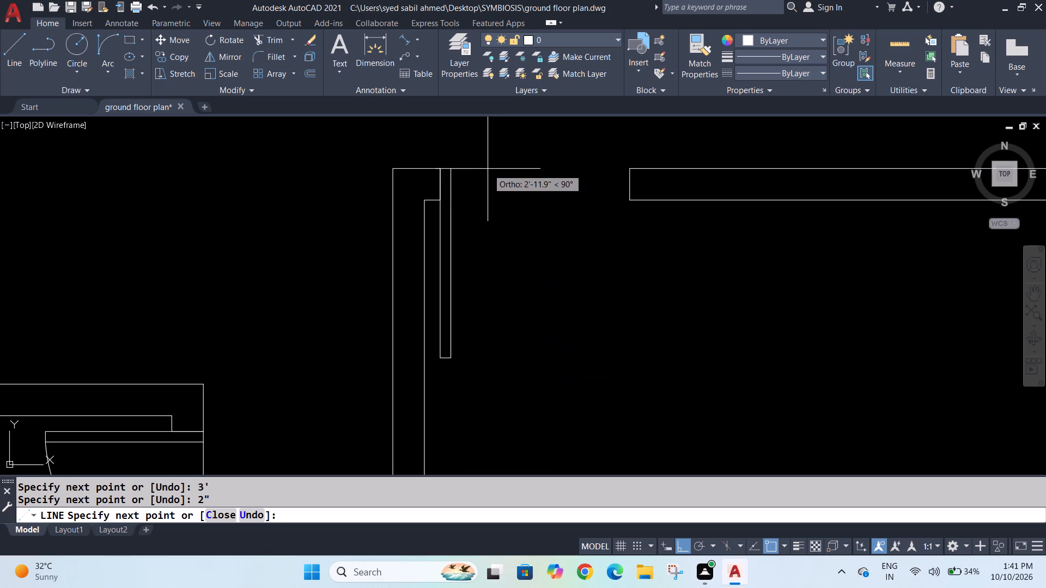
type("3'")
key("Return")
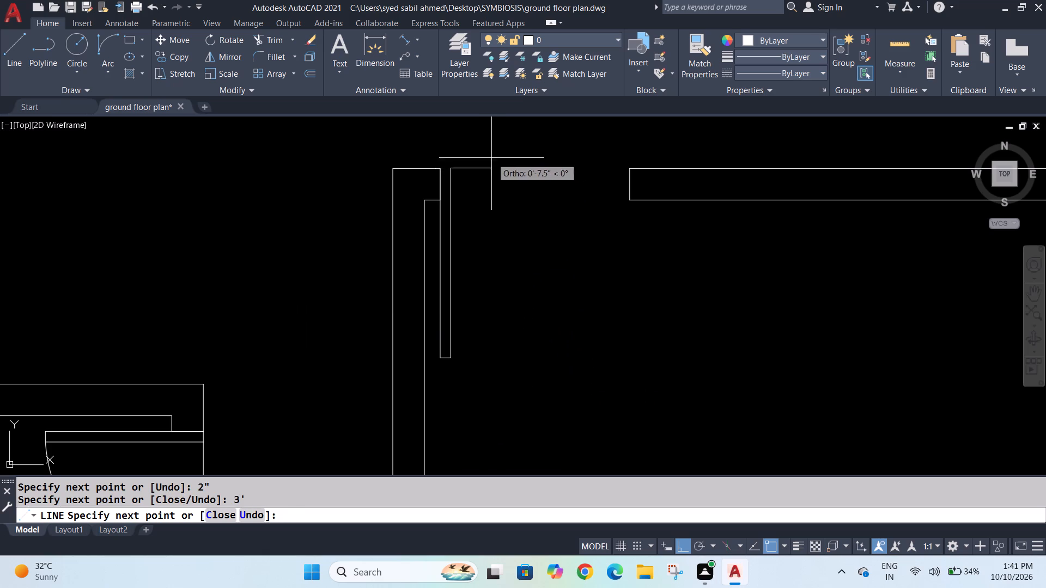
left_click(442, 168)
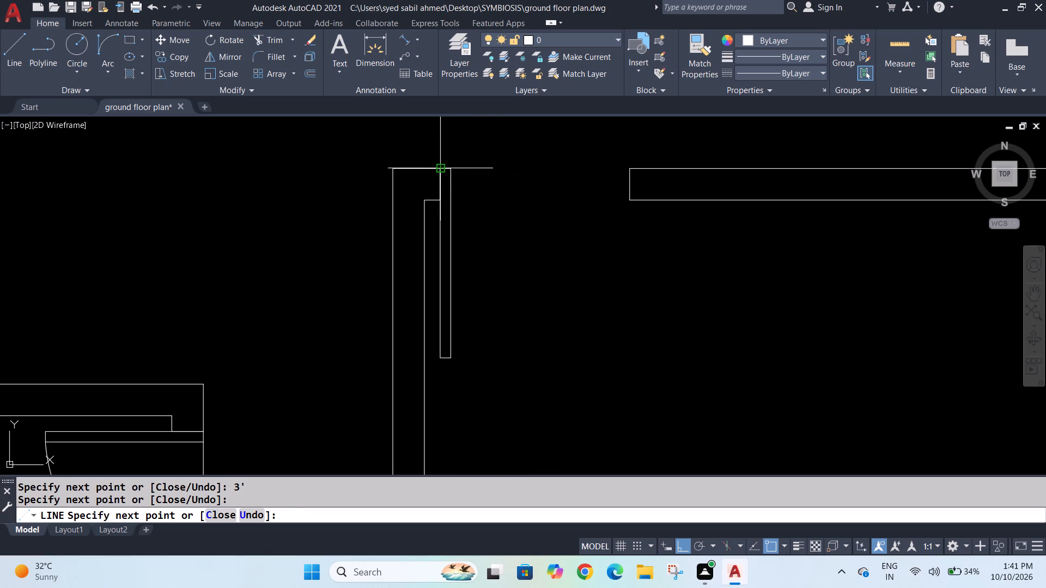
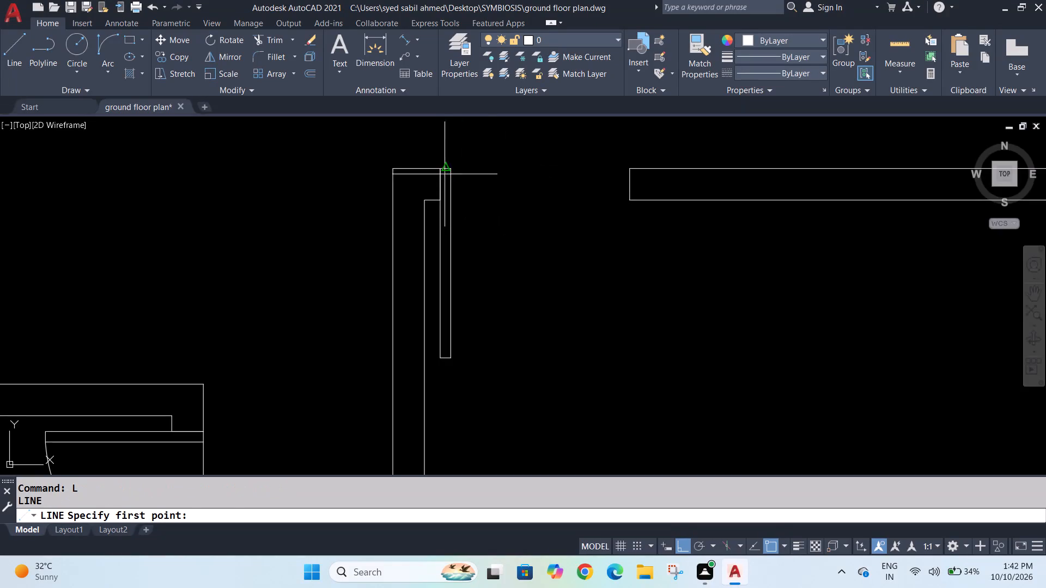
Draw a line across the upper door opening from the door leaf's top corner to the opposite wall end.
left_click(451, 169)
left_click(629, 168)
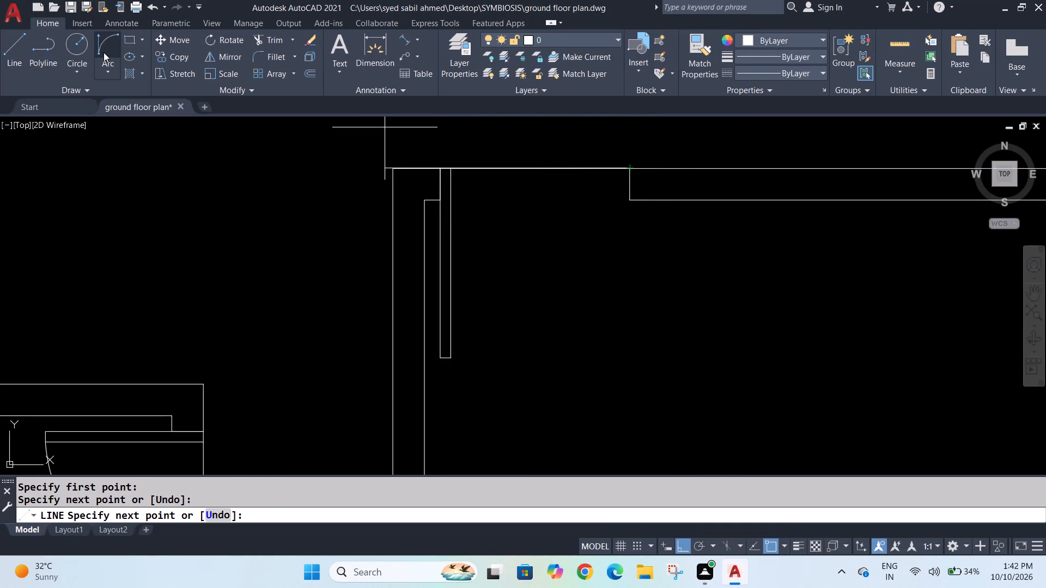
Draw the door swing as a start-end-direction arc from the opposite wall end to the lower end of the door leaf.
left_click(104, 52)
left_click(628, 172)
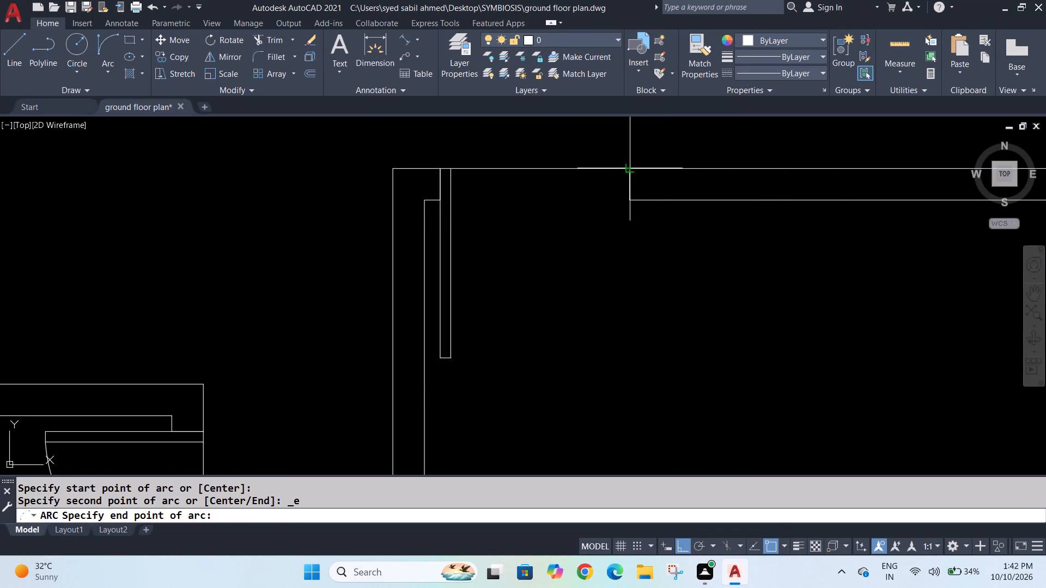
left_click(453, 359)
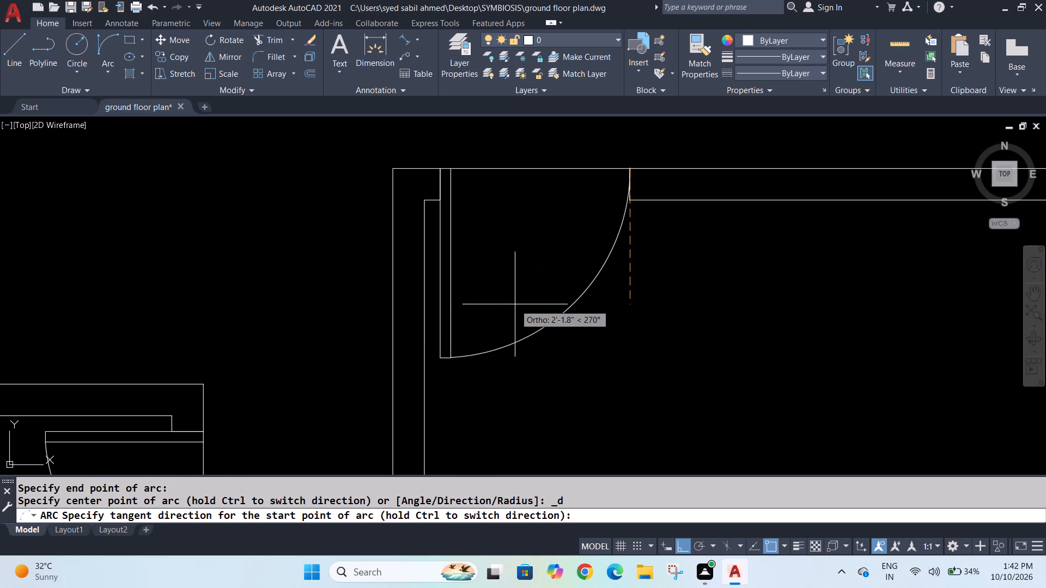
left_click(525, 298)
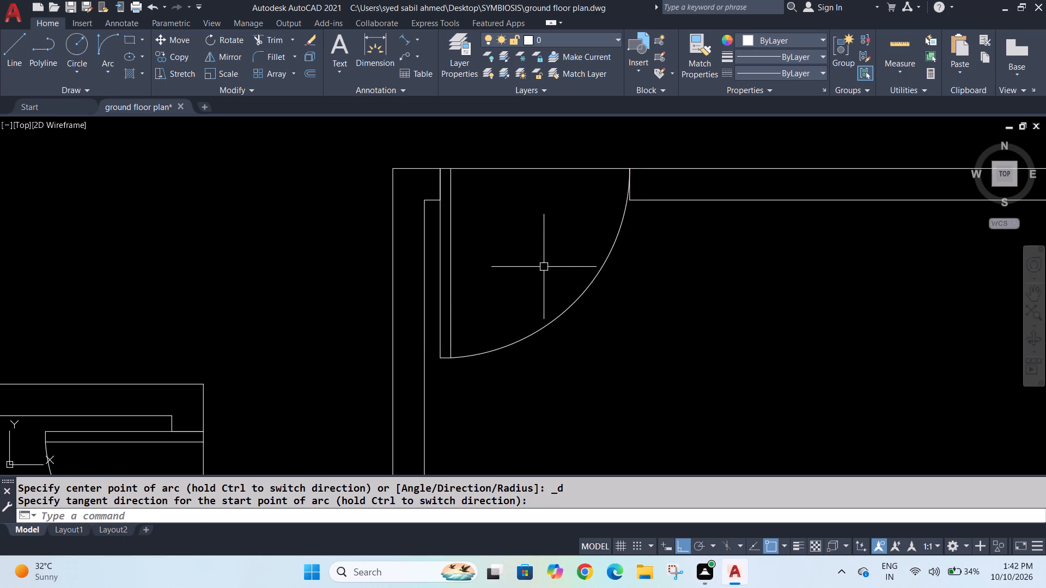
key("Escape")
Measure the vertical gap between the door room's upper-right corner and the upper room's bottom wall with a temporary linear dimension, and undo it.
scroll(532, 267, "down", 3)
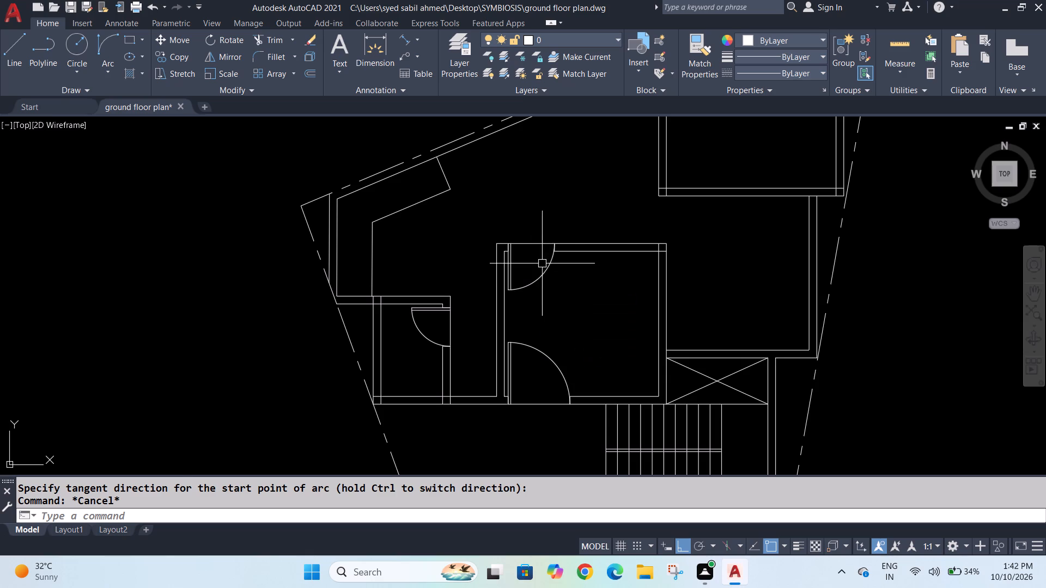
scroll(711, 215, "up", 2)
left_click_drag(680, 232, 669, 255)
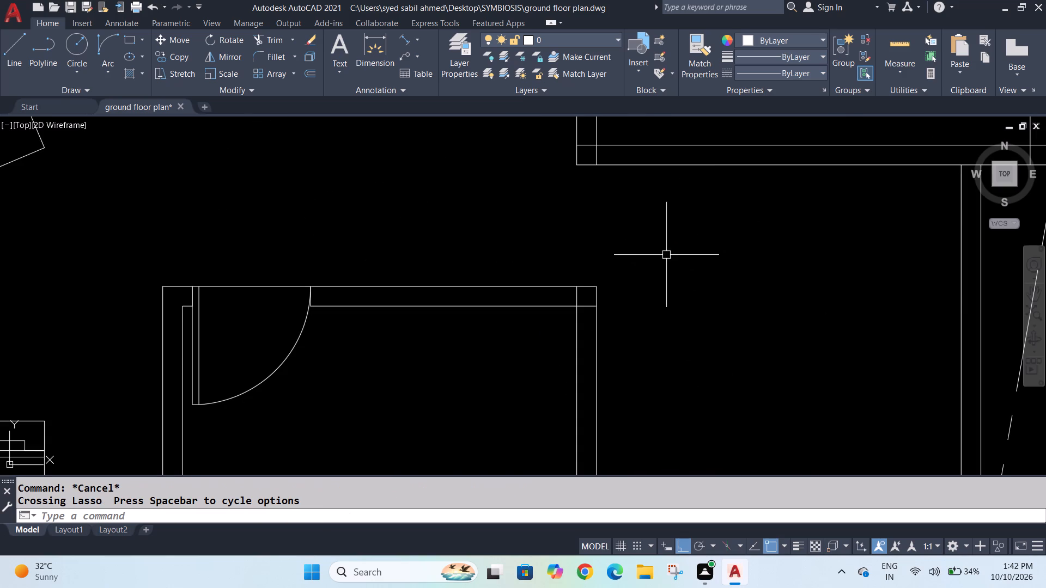
middle_click_drag(685, 237, 670, 275)
left_click(405, 40)
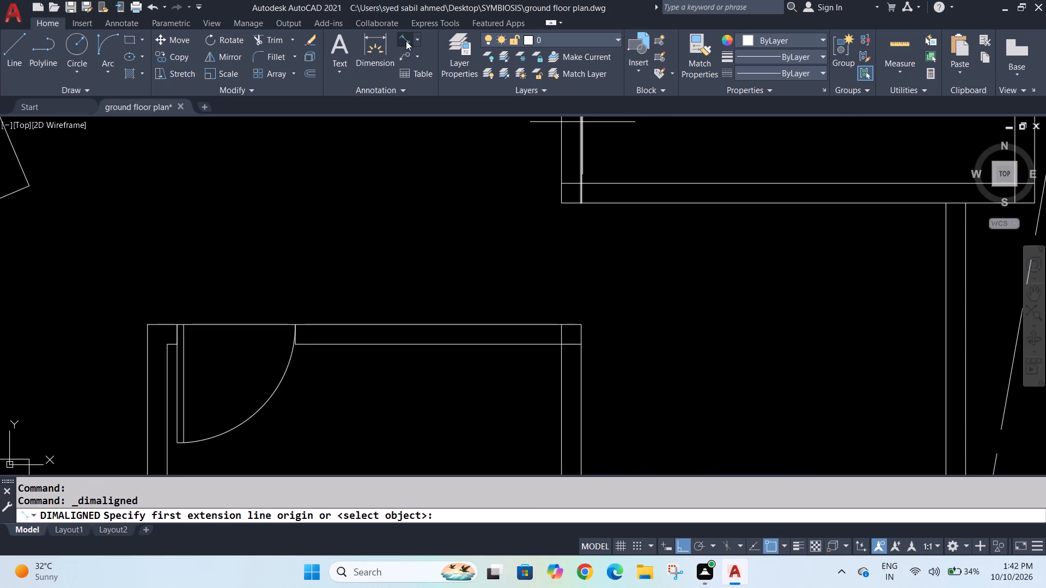
left_click(415, 40)
left_click(411, 64)
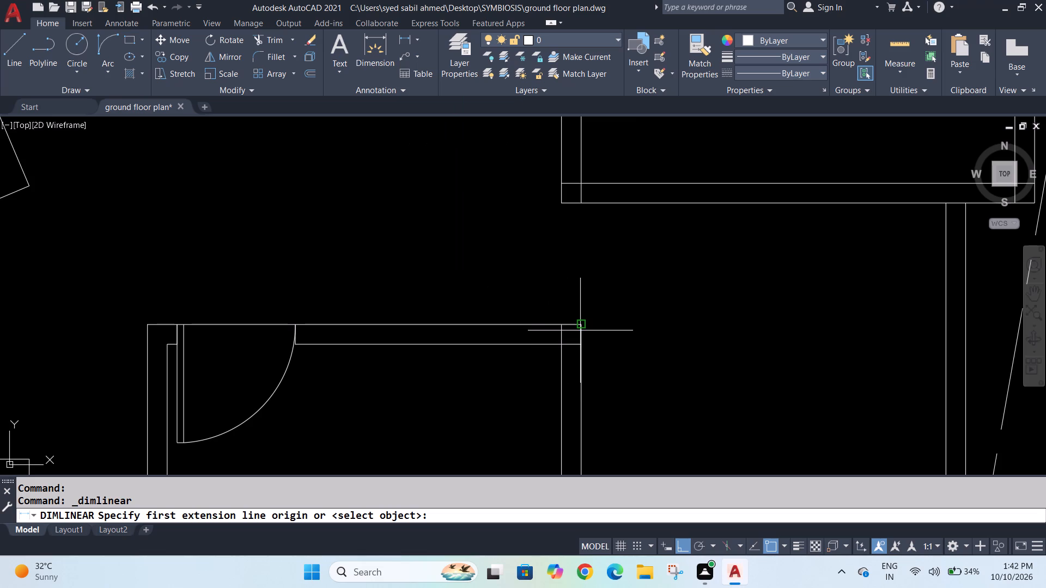
left_click(580, 330)
left_click(580, 200)
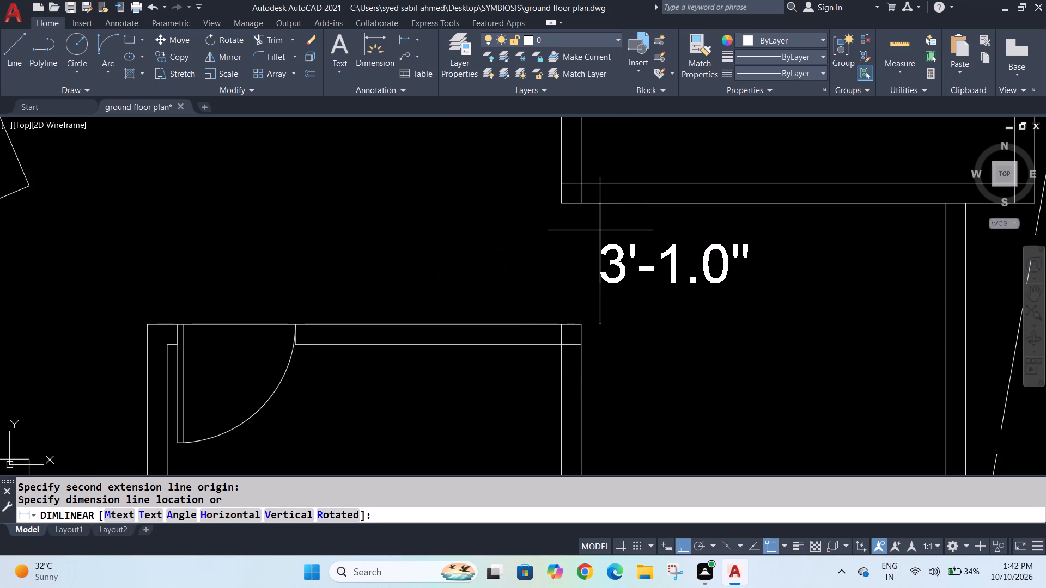
left_click(600, 230)
key("Escape")
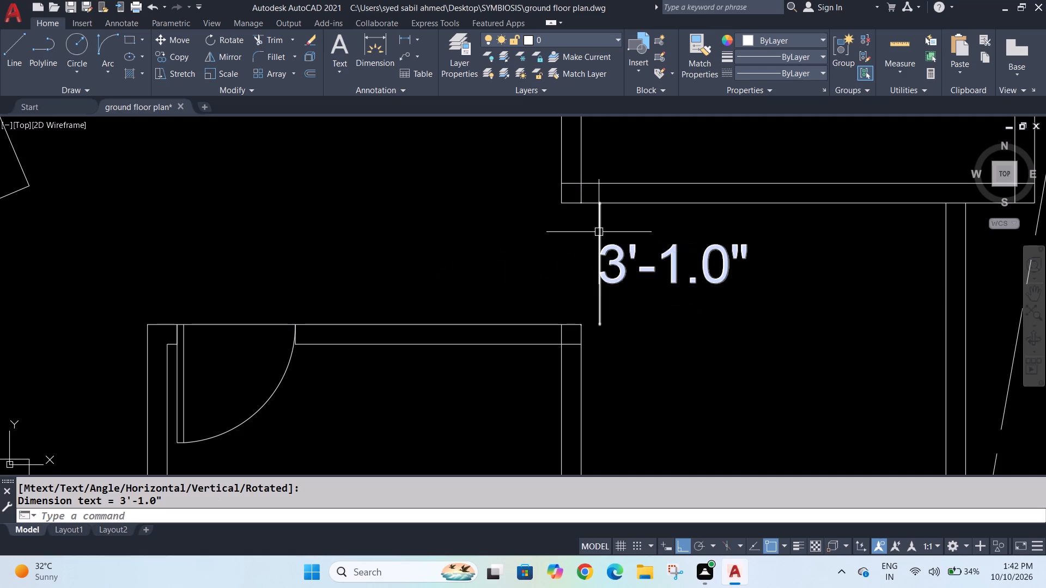
key("Escape")
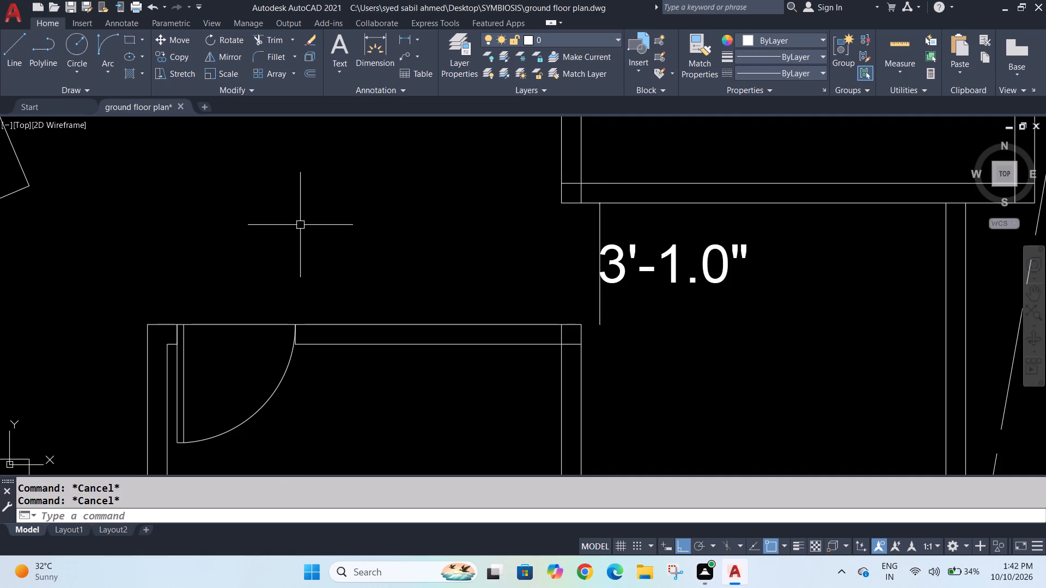
key("ctrl+z")
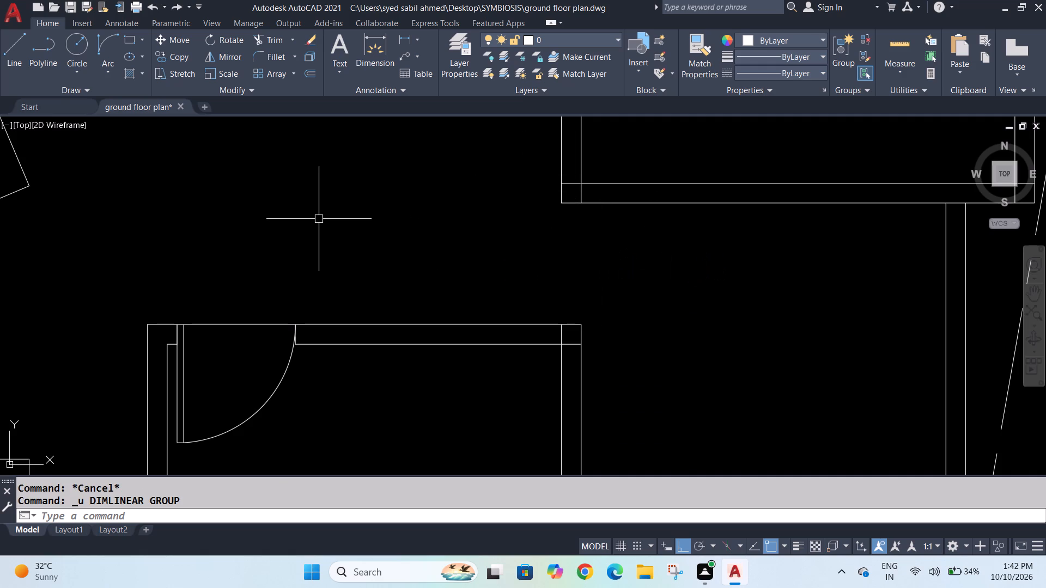
Offset the outer line of the upper room's bottom wall 1" downward.
key("o")
key("Return")
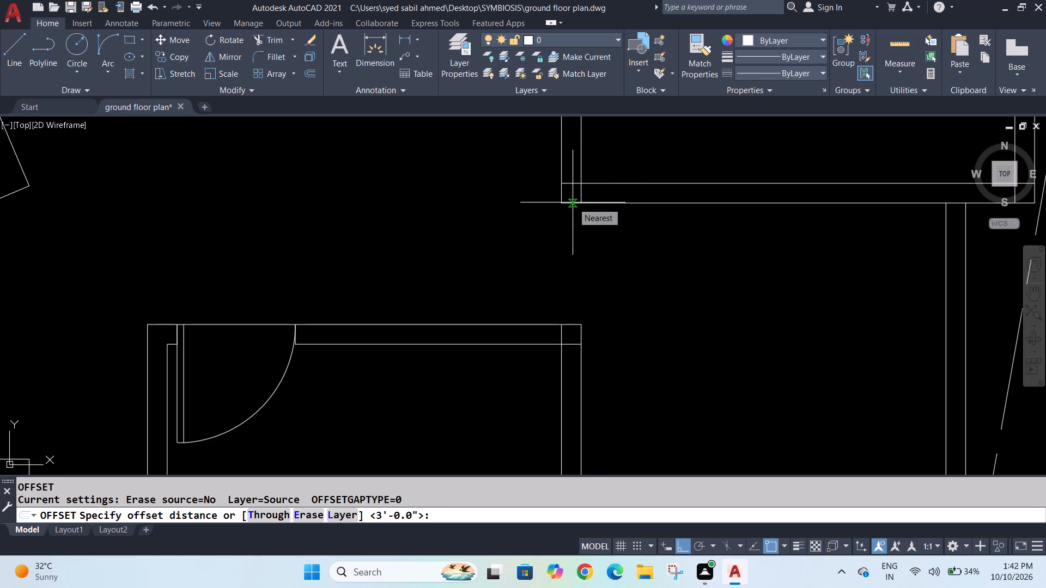
key("1")
key("shift+quotedbl")
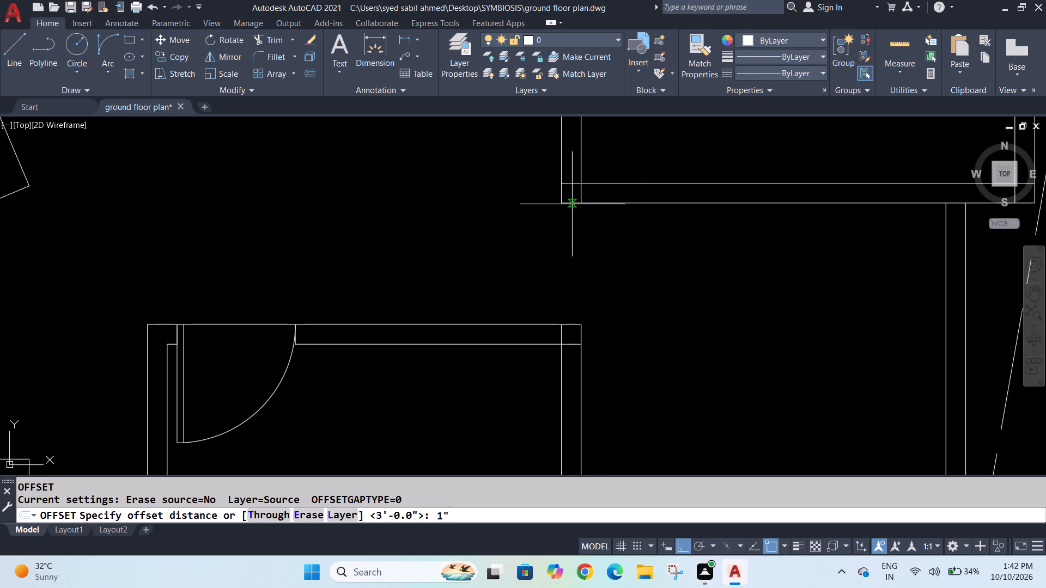
key("Return")
left_click(574, 205)
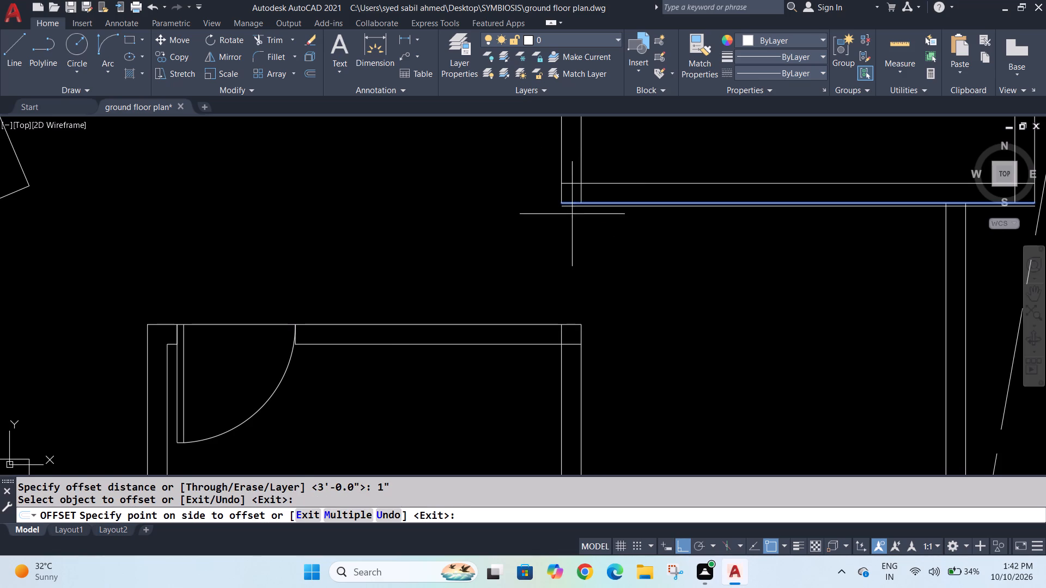
left_click(571, 229)
scroll(562, 198, "up", 2)
scroll(565, 207, "down", 2)
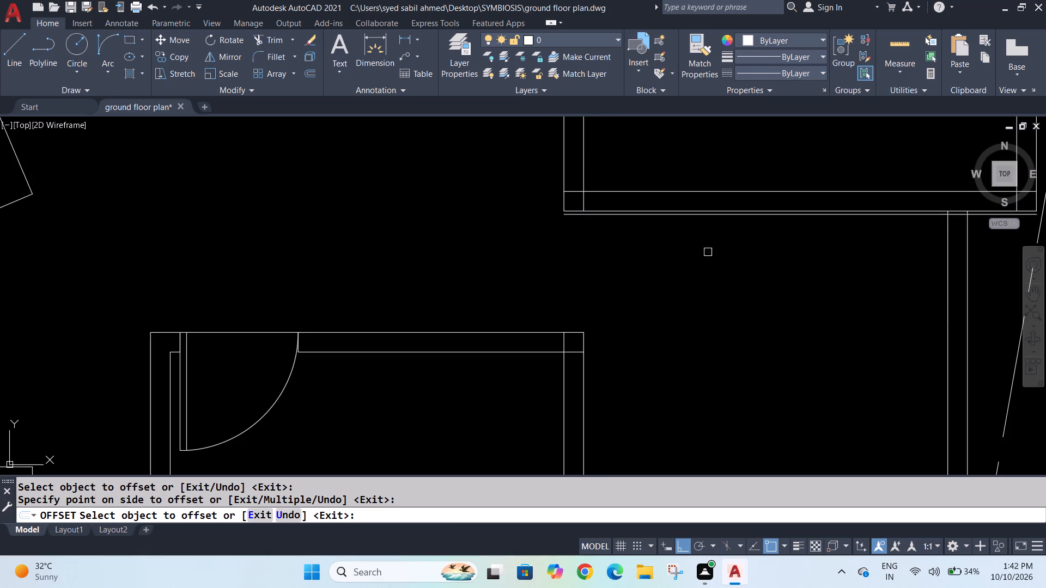
middle_click_drag(775, 278, 593, 301)
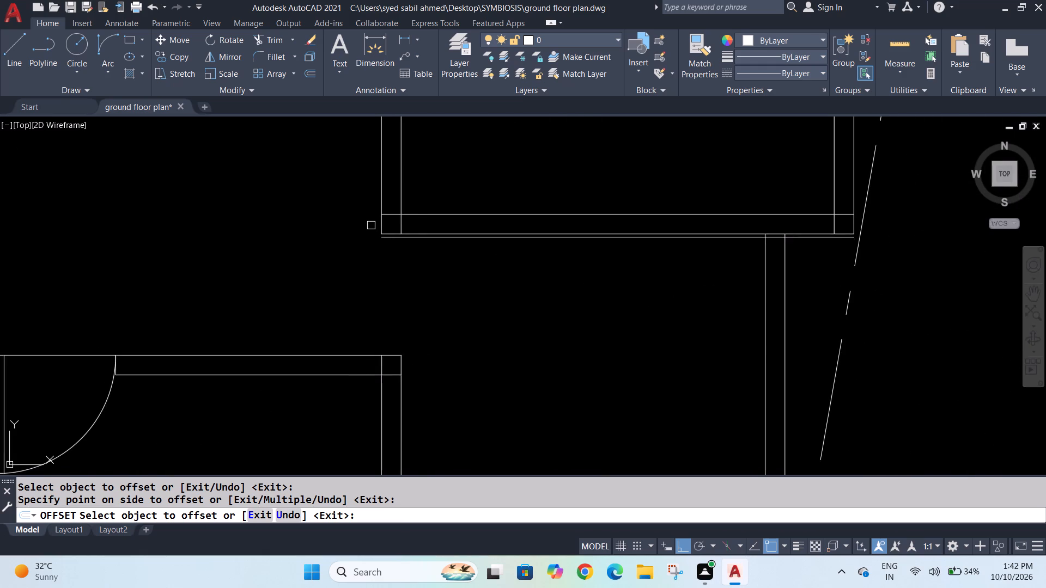
scroll(372, 224, "up", 2)
key("Escape")
key("Escape")
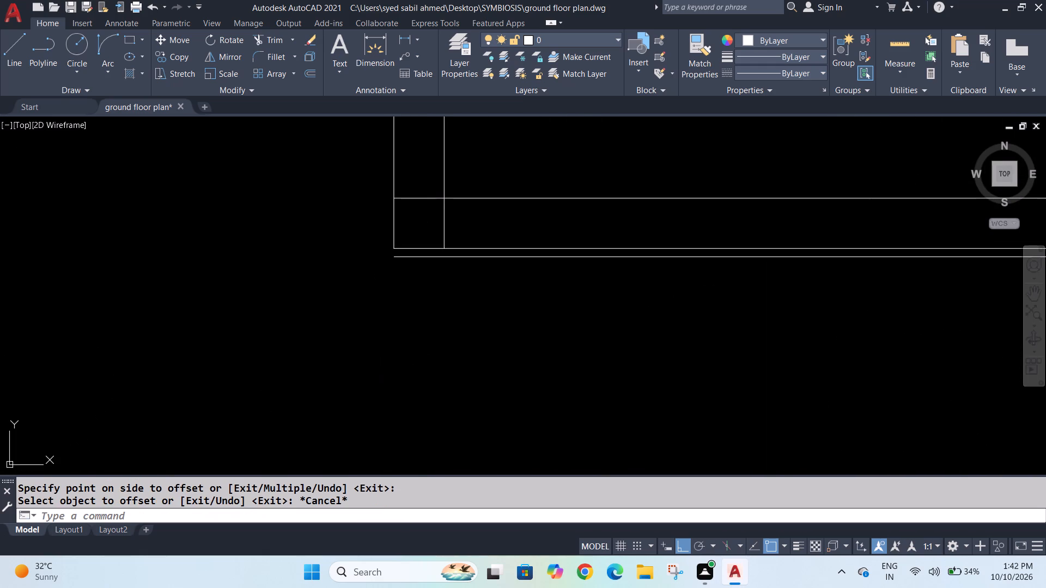
Extend the upper room's outer left wall line to the offset line and trim the old bottom wall line between the left wall's faces.
type("ex")
key("Return")
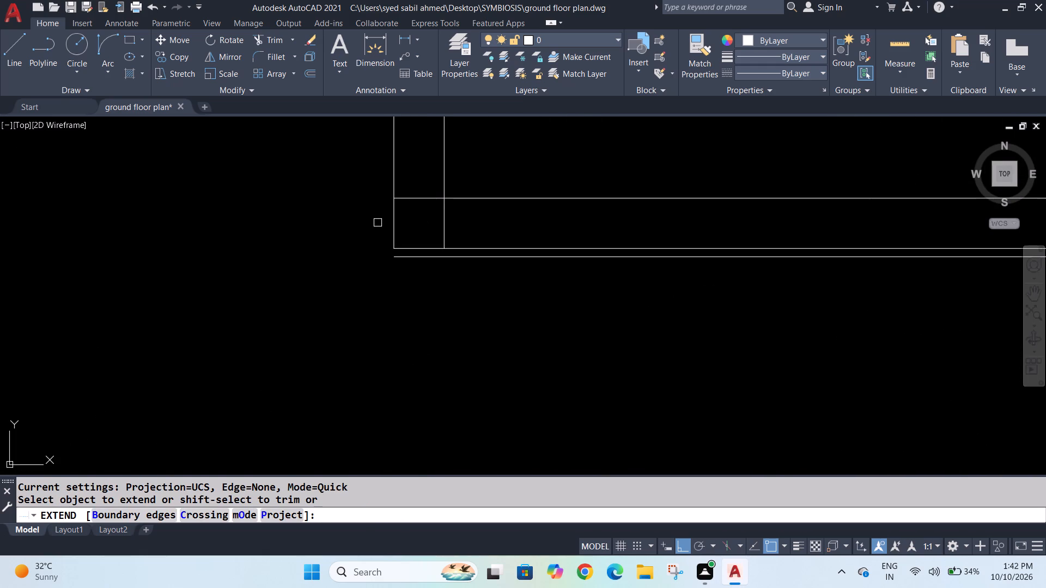
left_click(393, 231)
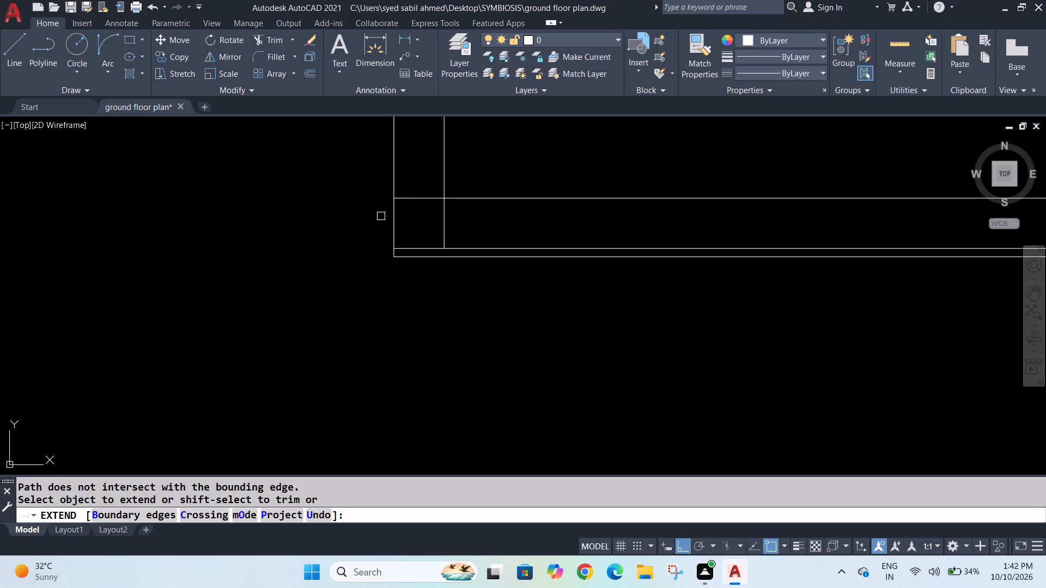
key("Escape")
type("tr")
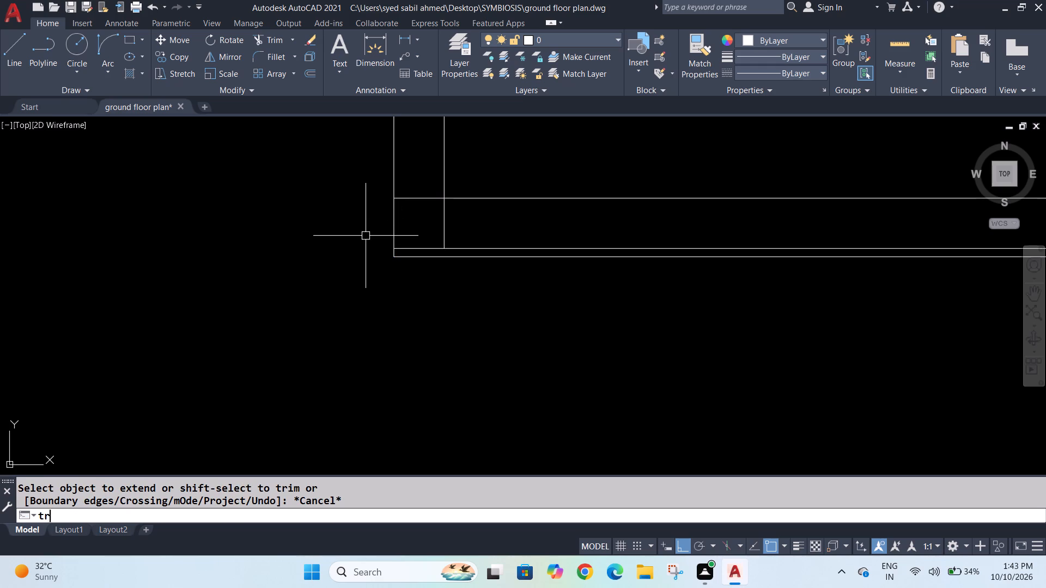
key("Return")
left_click(409, 247)
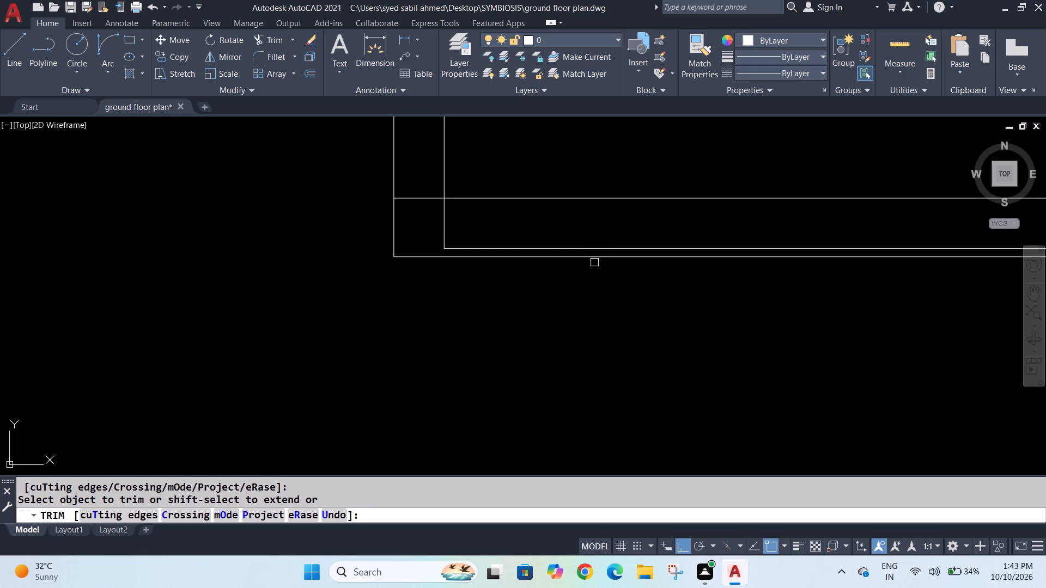
key("Escape")
Extend the inner line of the upper room's left wall down to the offset line.
key("e")
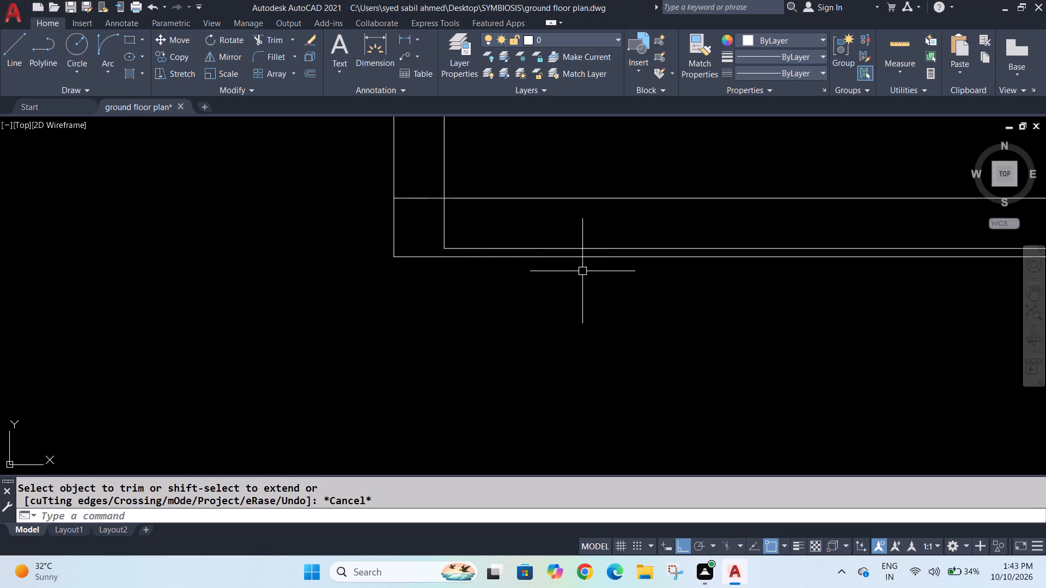
key("x")
key("Return")
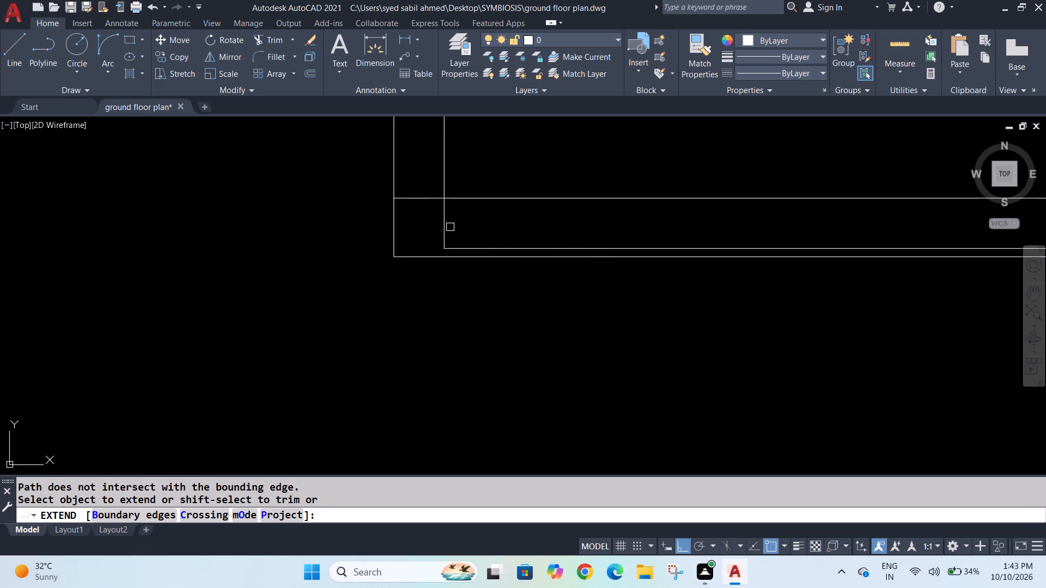
left_click(446, 229)
key("Escape")
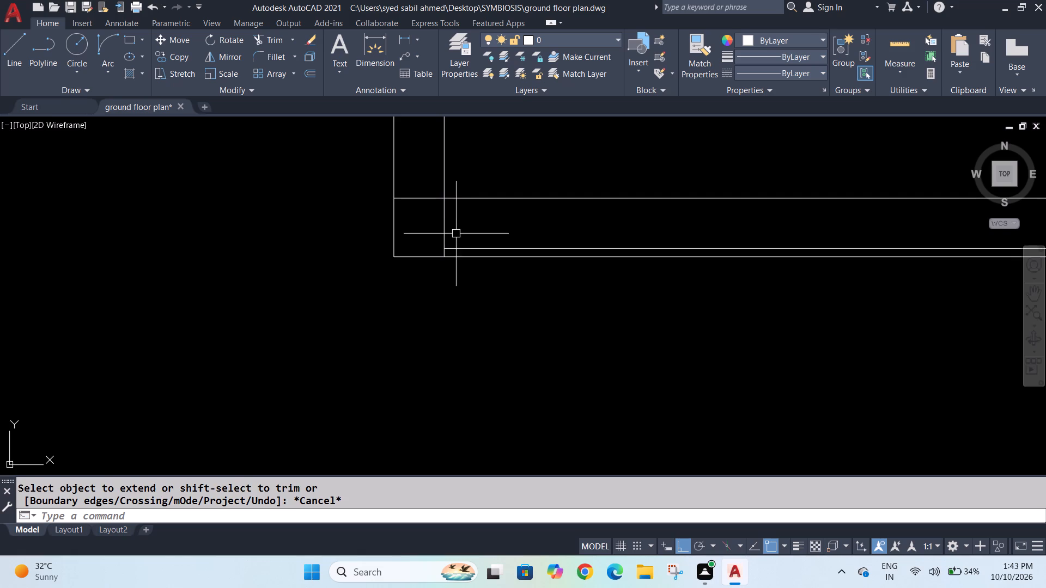
Trim the offset line beyond the left wall's inner face and the inner wall line crossing the bottom wall.
type("tr")
key("Return")
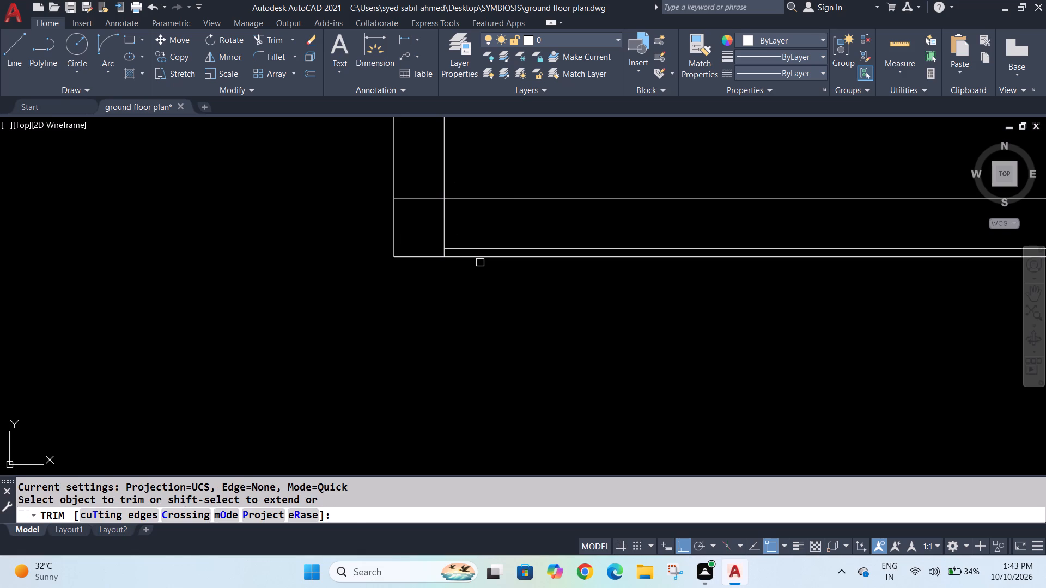
left_click(478, 259)
scroll(730, 314, "down", 3)
scroll(845, 297, "up", 2)
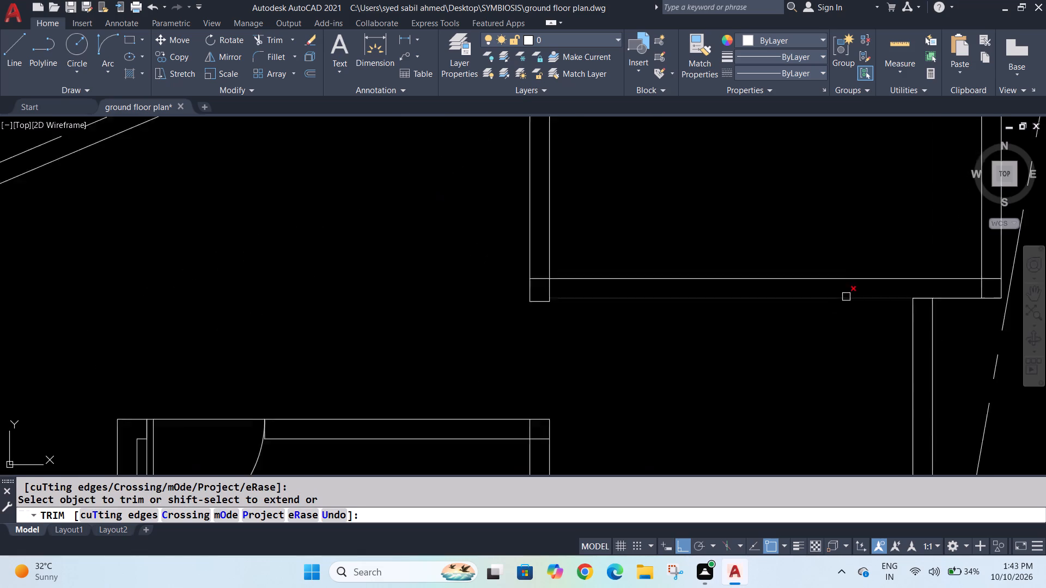
left_click(369, 284)
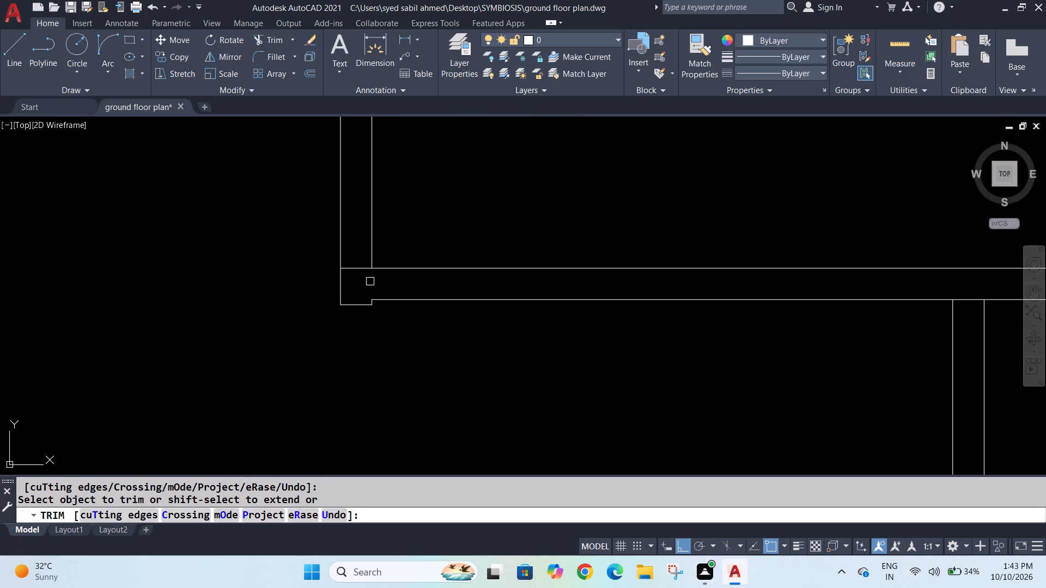
Trim the overlapping inner lines at the upper room's lower-right corner and the bottom wall line across the adjoining vertical wall's junction.
middle_click_drag(836, 362, 537, 344)
middle_click(537, 344)
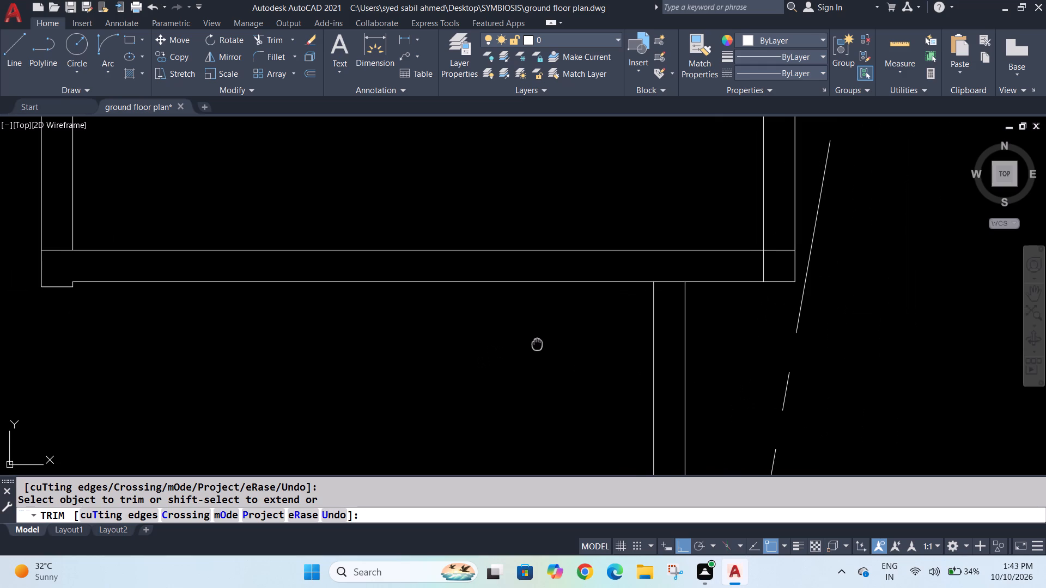
scroll(512, 323, "down", 2)
scroll(599, 296, "up", 3)
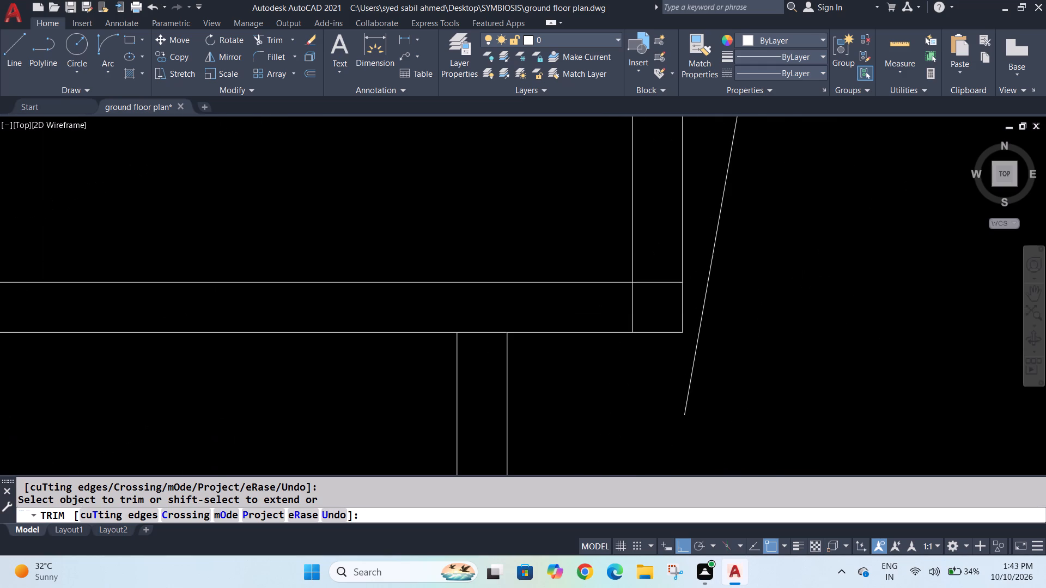
left_click(635, 305)
left_click(656, 281)
scroll(653, 298, "down", 3)
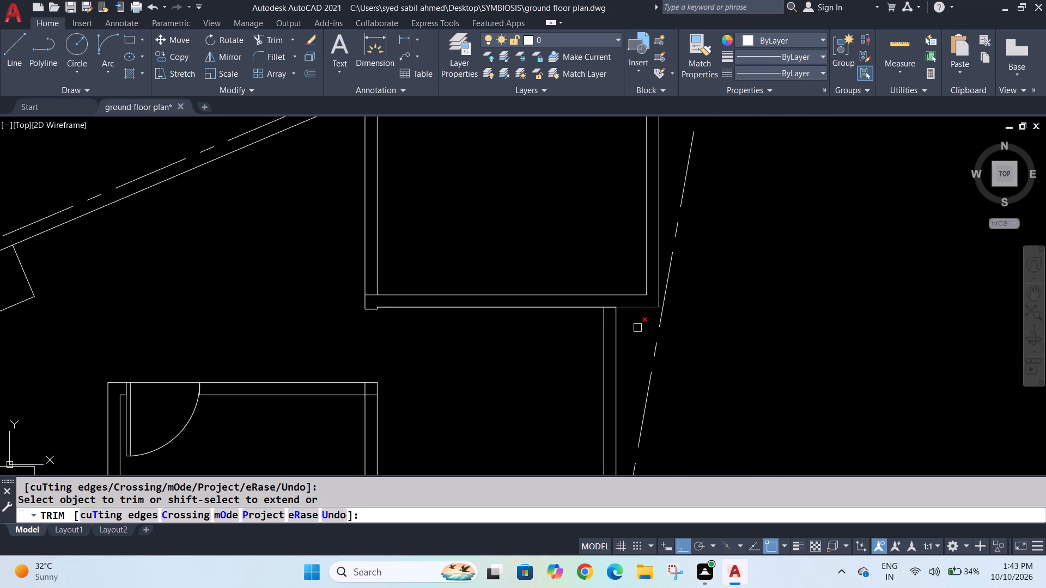
left_click(610, 308)
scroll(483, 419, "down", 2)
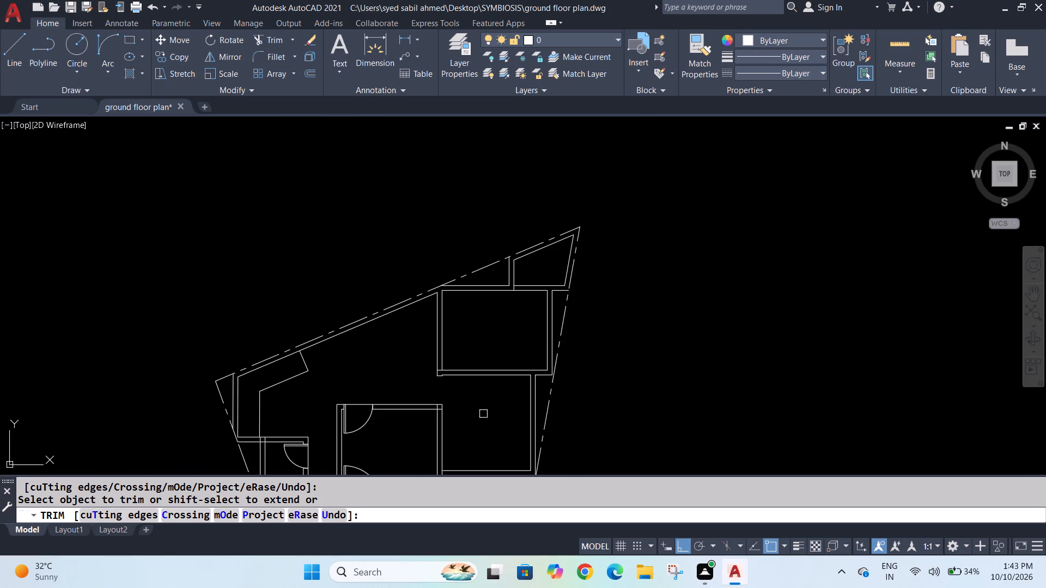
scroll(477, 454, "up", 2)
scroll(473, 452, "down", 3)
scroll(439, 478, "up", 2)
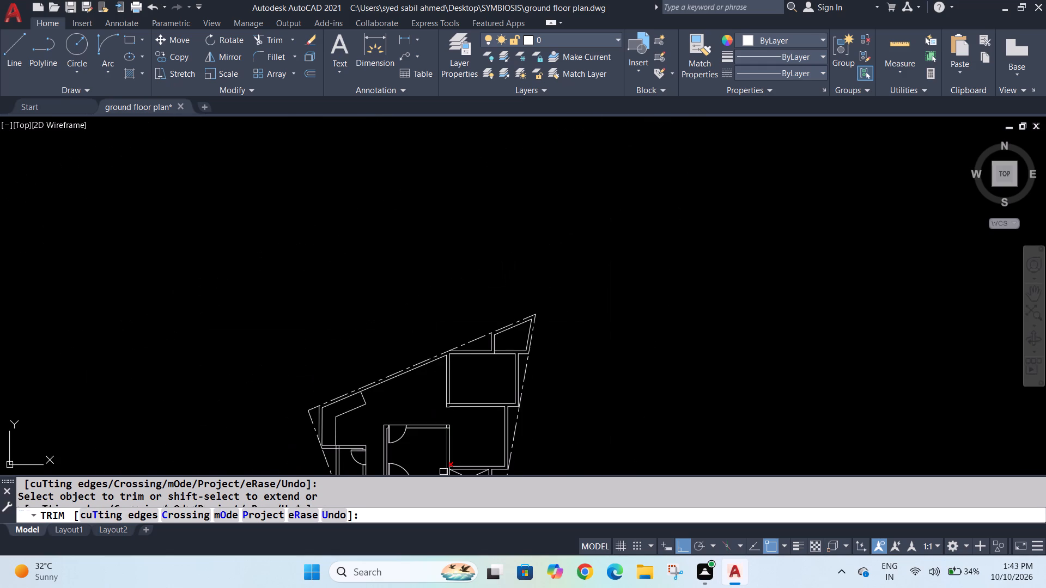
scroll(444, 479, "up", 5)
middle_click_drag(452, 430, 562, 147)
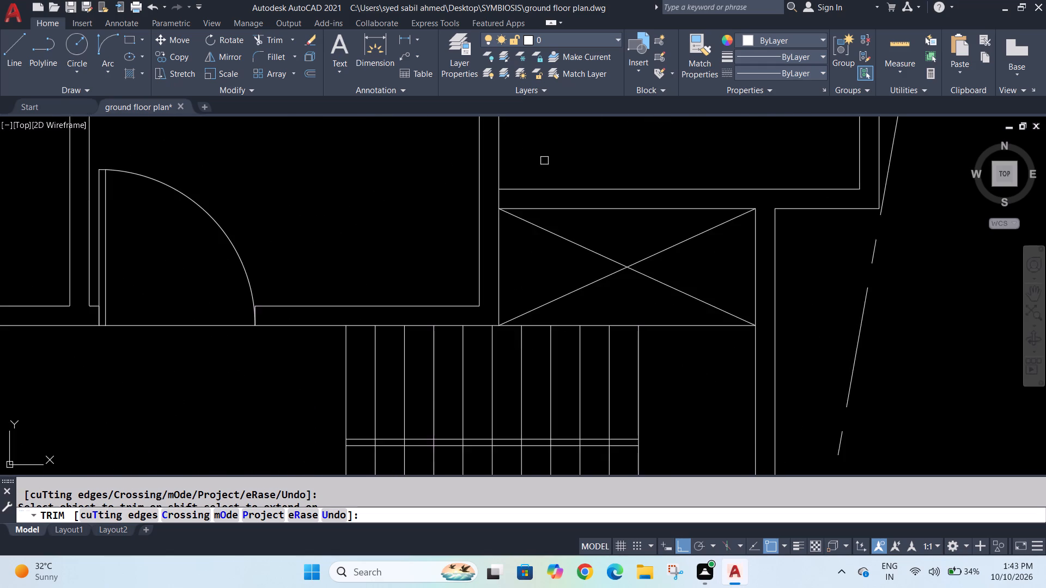
Trim the leftover wall line segment at the wall junction above the crossed shaft.
scroll(504, 193, "up", 4)
left_click(464, 217)
scroll(621, 235, "down", 5)
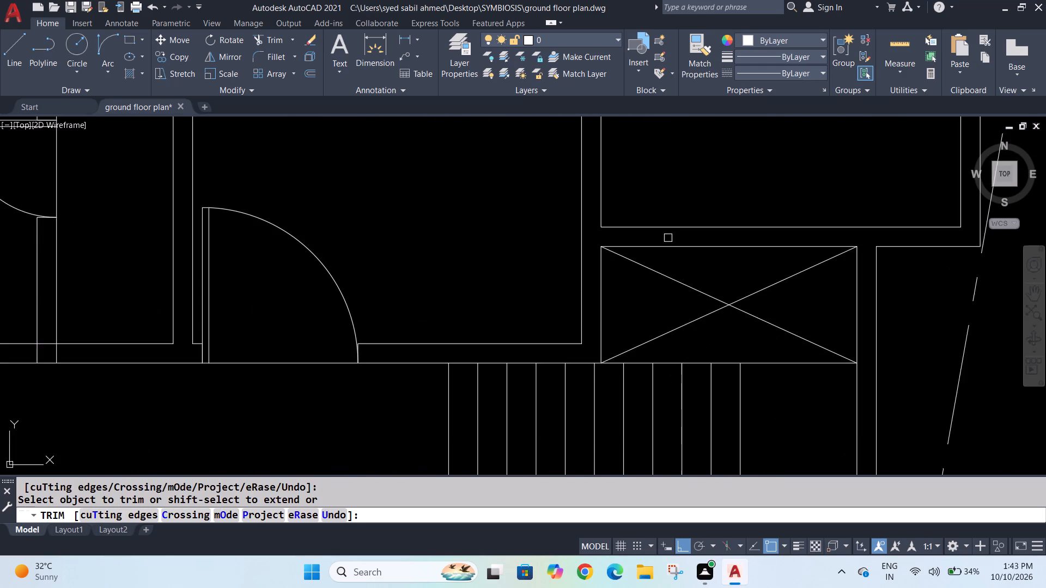
Trim the overlapping inner wall lines at the upper-right corner of the middle room with two doors.
scroll(847, 216, "up", 2)
middle_click_drag(808, 228, 728, 360)
scroll(701, 271, "down", 4)
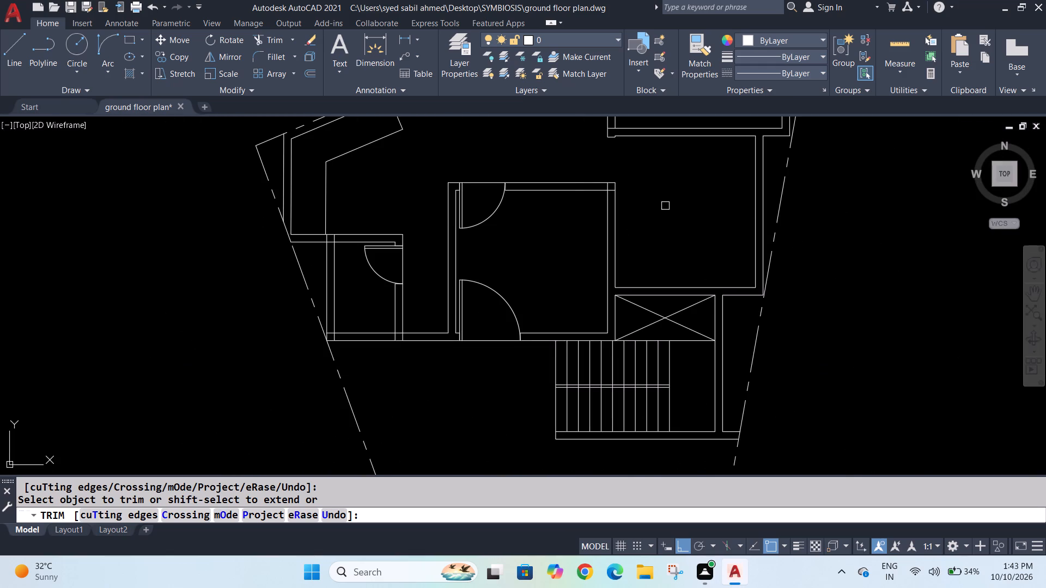
scroll(574, 185, "up", 3)
left_click(725, 209)
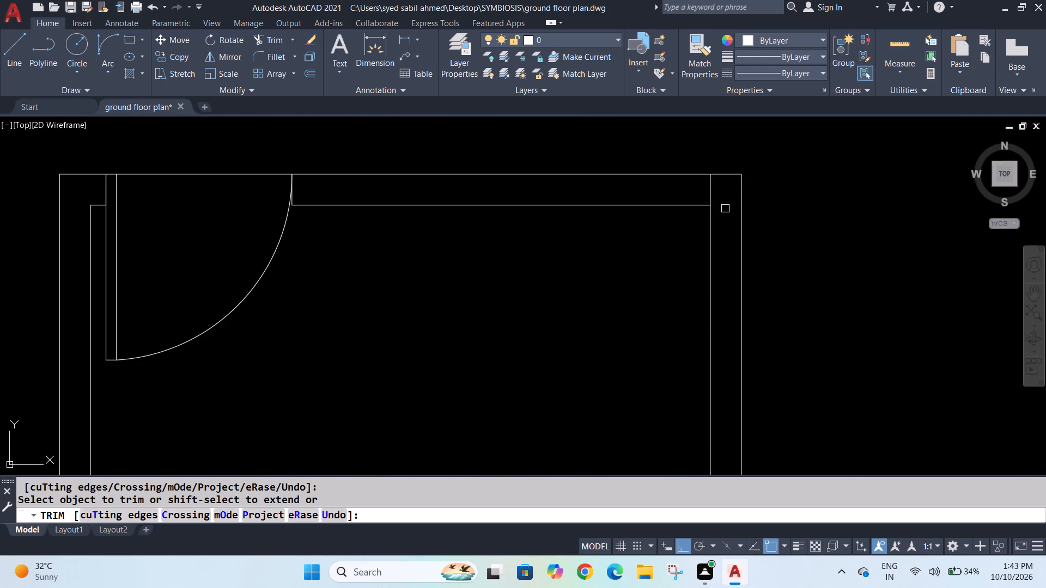
left_click(709, 193)
scroll(750, 207, "down", 4)
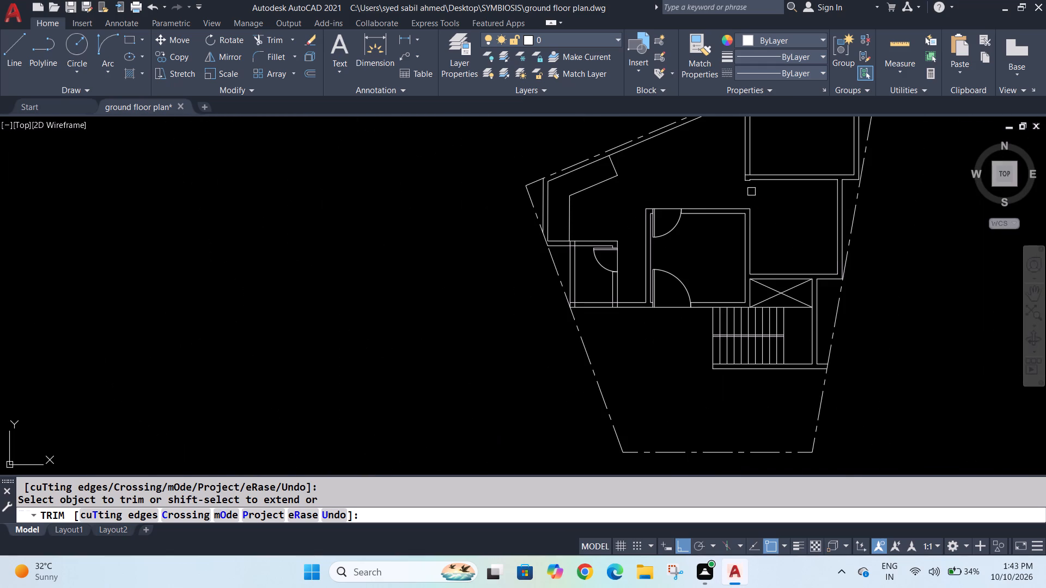
Trim the overlapping lines in the small left room's bottom wall, at its lower-left corner and its right wall junction.
middle_click(787, 216)
scroll(787, 216, "up", 1)
scroll(510, 376, "up", 3)
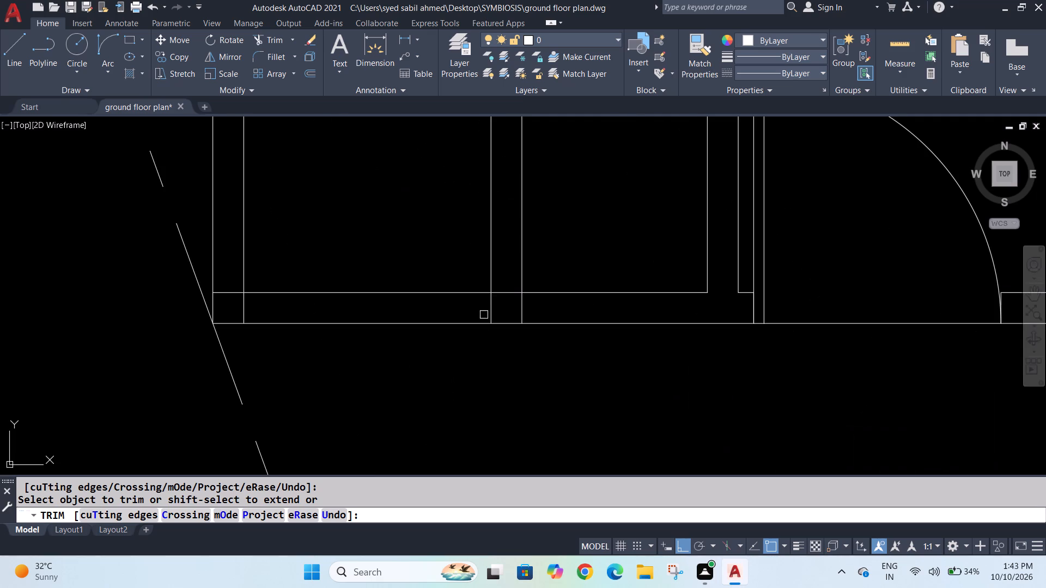
left_click(491, 311)
left_click(524, 310)
left_click(245, 304)
left_click(230, 294)
scroll(245, 293, "down", 2)
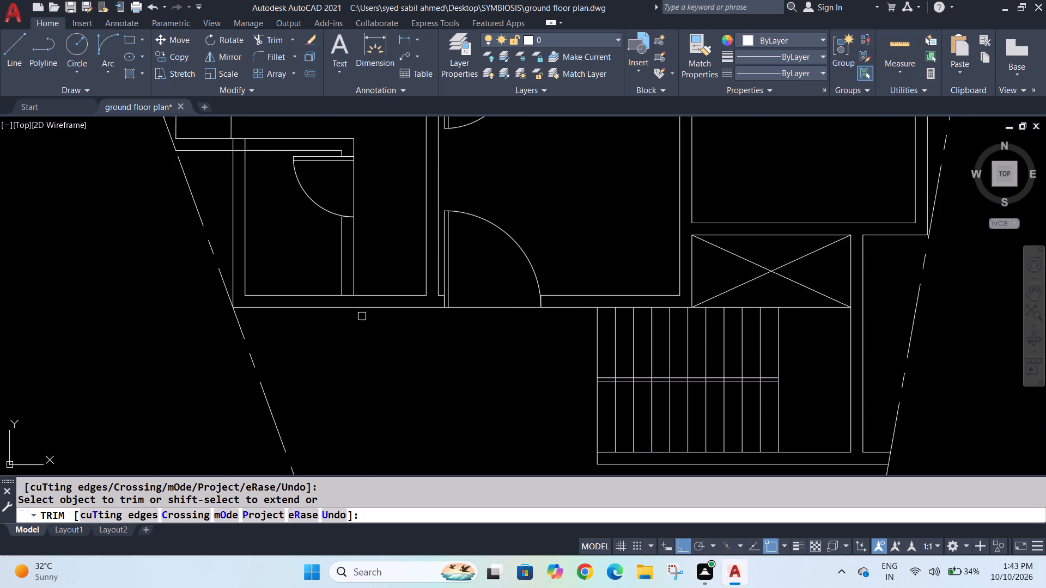
scroll(324, 313, "up", 2)
left_click(382, 273)
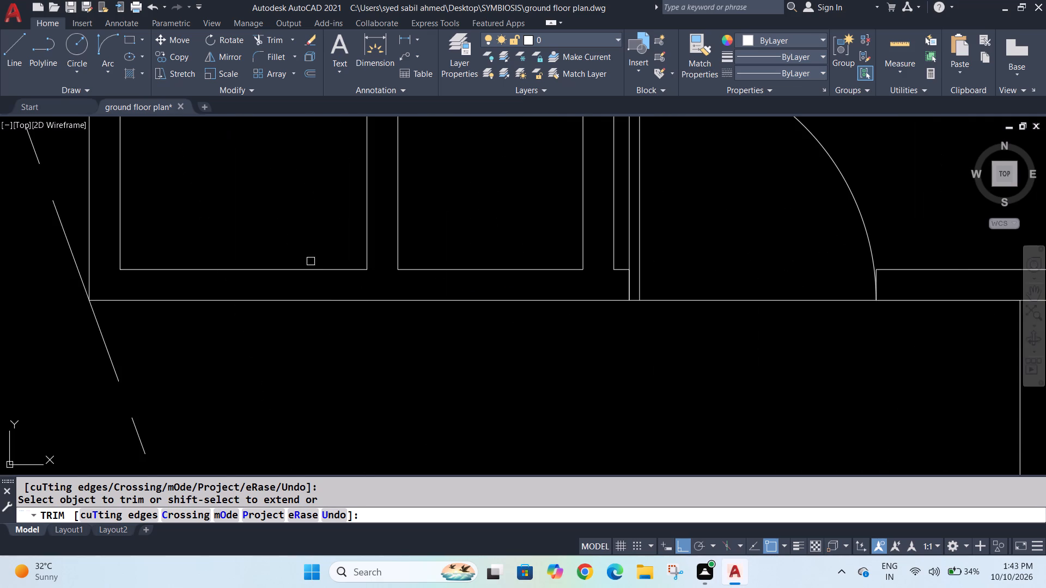
Trim the crossing lines where the small left room's left wall meets its top wall, leaving a clean junction.
scroll(308, 261, "down", 3)
scroll(257, 176, "up", 3)
left_click(260, 169)
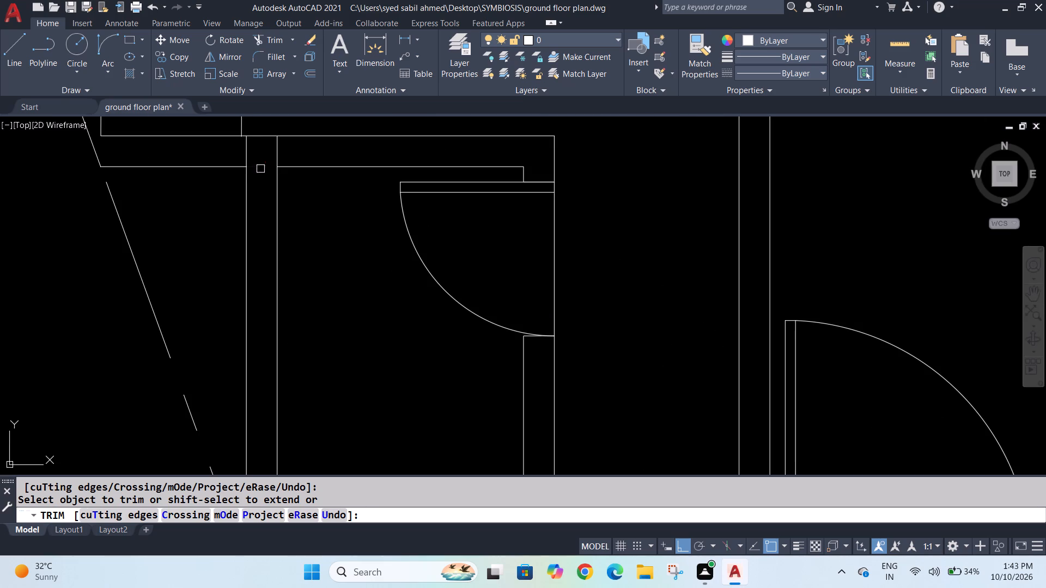
left_click(243, 149)
left_click(274, 152)
scroll(242, 156, "down", 4)
scroll(240, 162, "up", 1)
middle_click_drag(245, 173, 368, 366)
middle_click(368, 366)
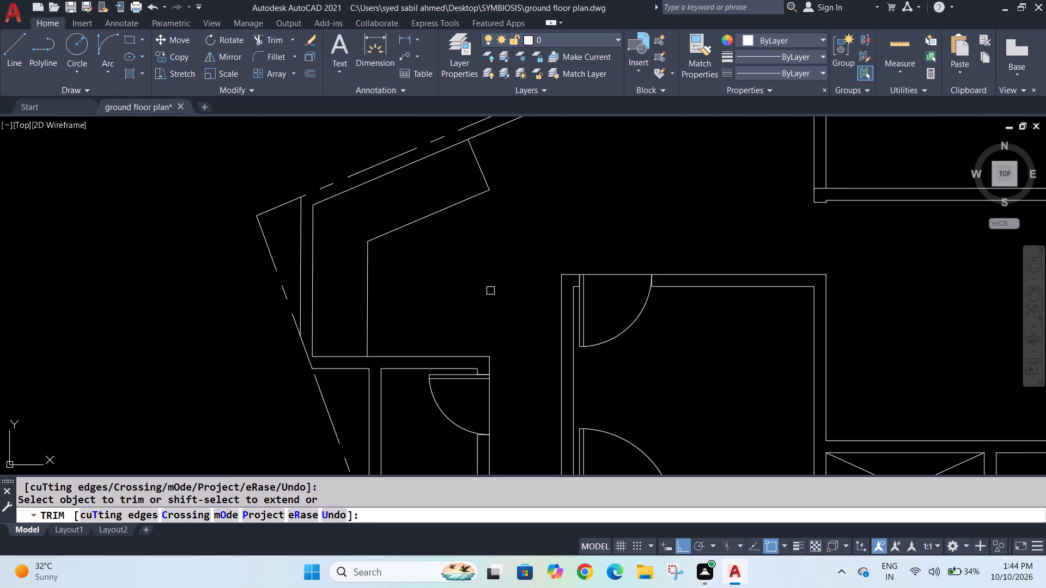
middle_click_drag(490, 291, 351, 268)
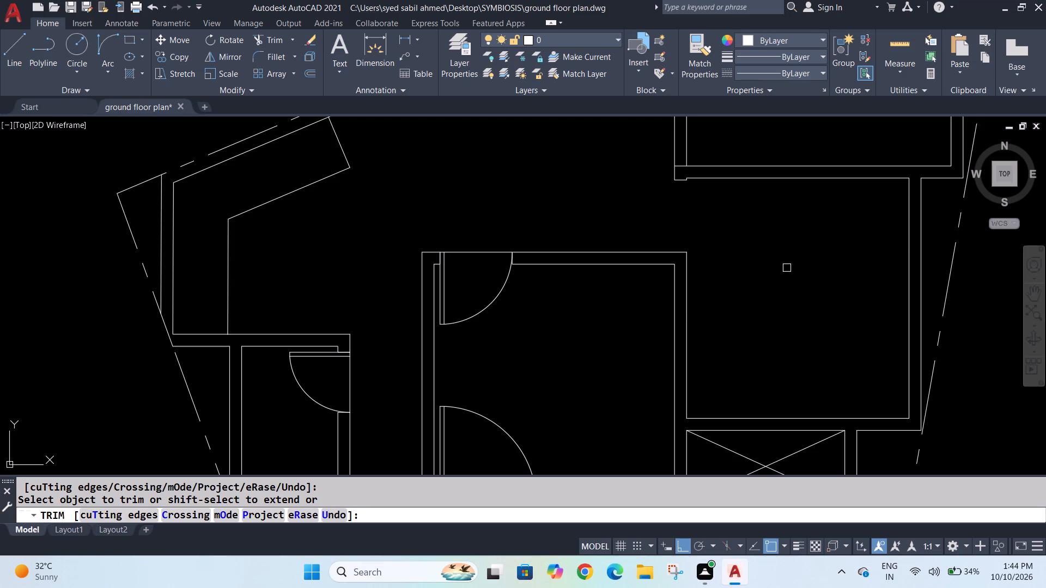
middle_click_drag(782, 248, 691, 292)
scroll(782, 253, "up", 1)
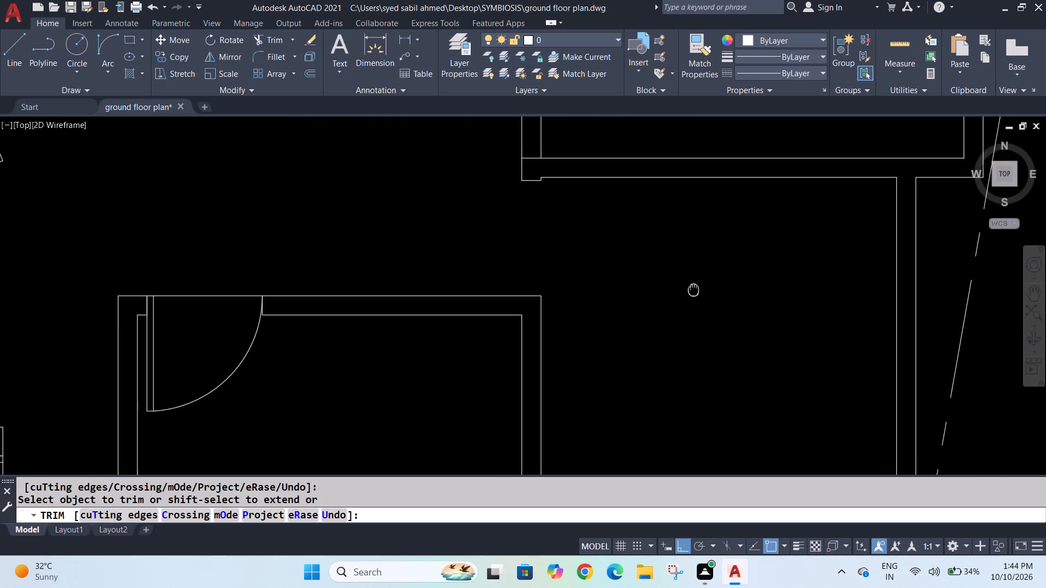
middle_click_drag(691, 292, 633, 464)
key("Escape")
key("Escape")
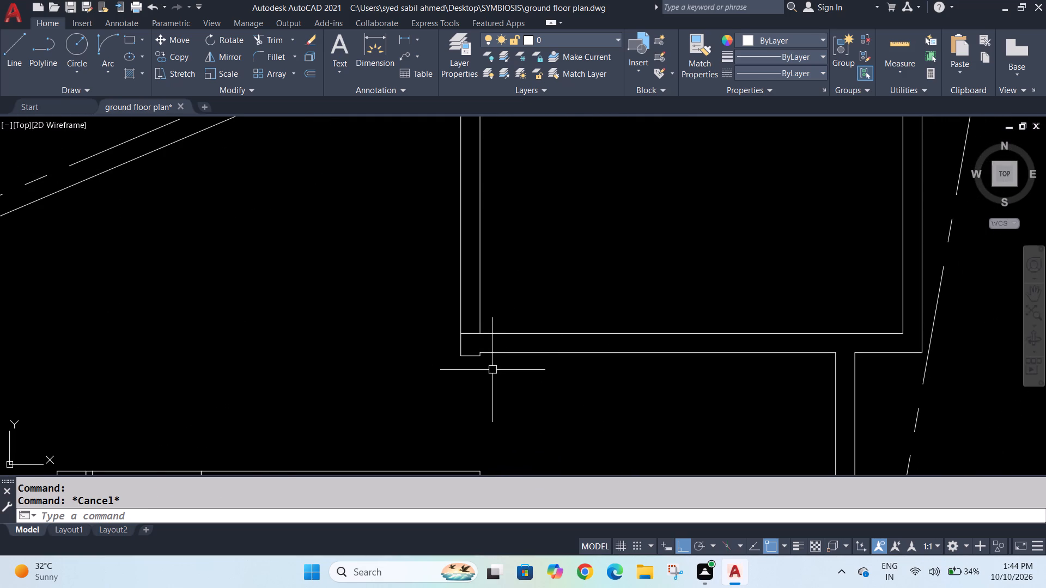
Draw a 3' by 2" rectangular door leaf from the lower-left corner of the upper room's walls, below its bottom wall.
key("l")
key("Return")
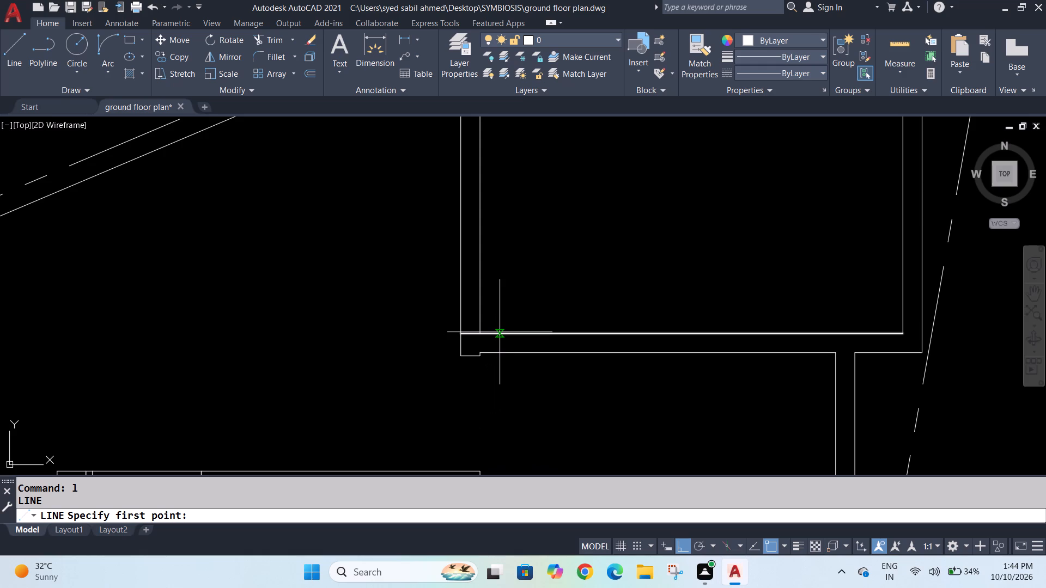
scroll(463, 392, "up", 1)
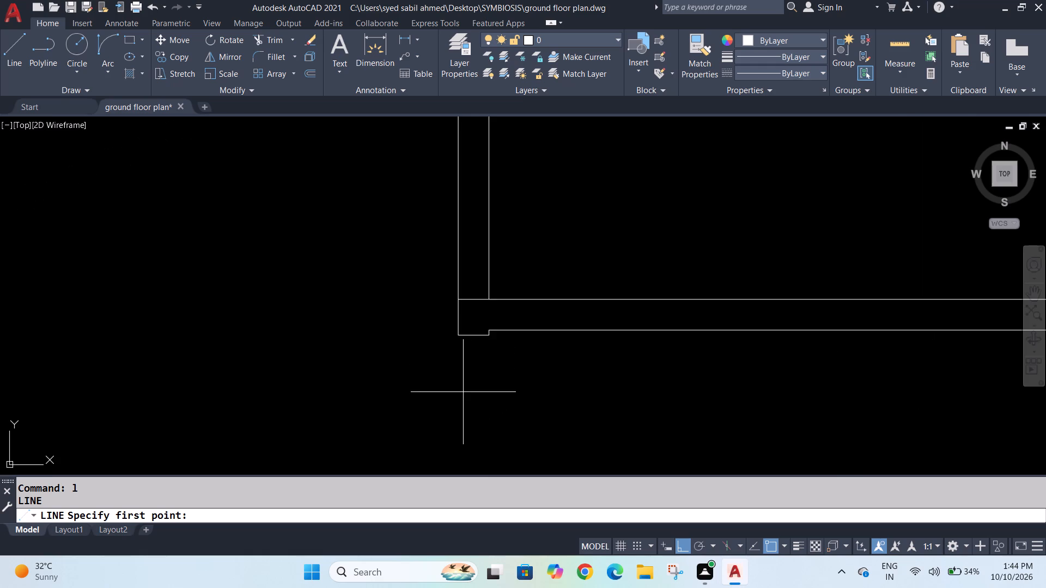
left_click(461, 335)
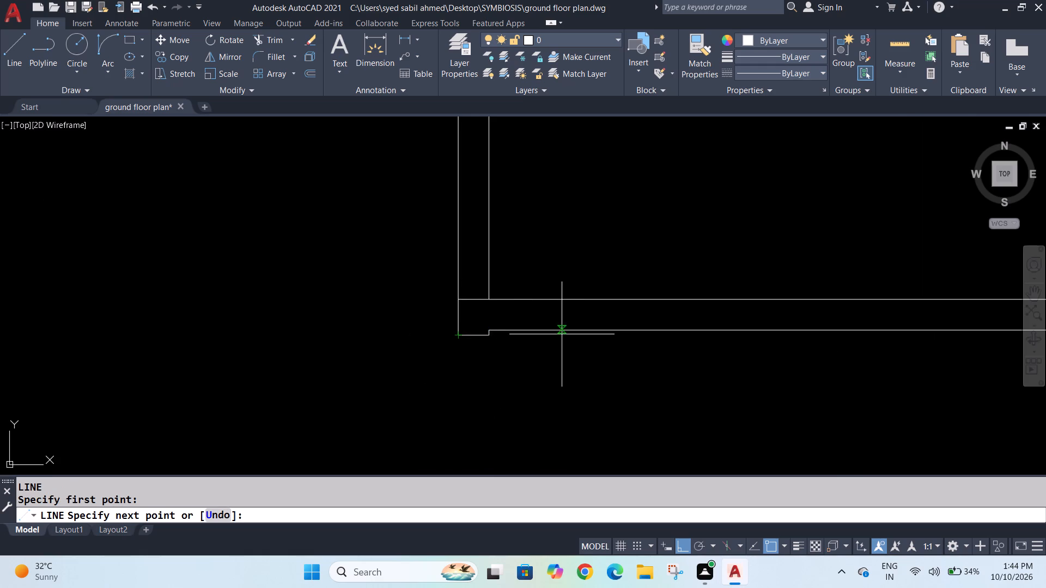
key("3")
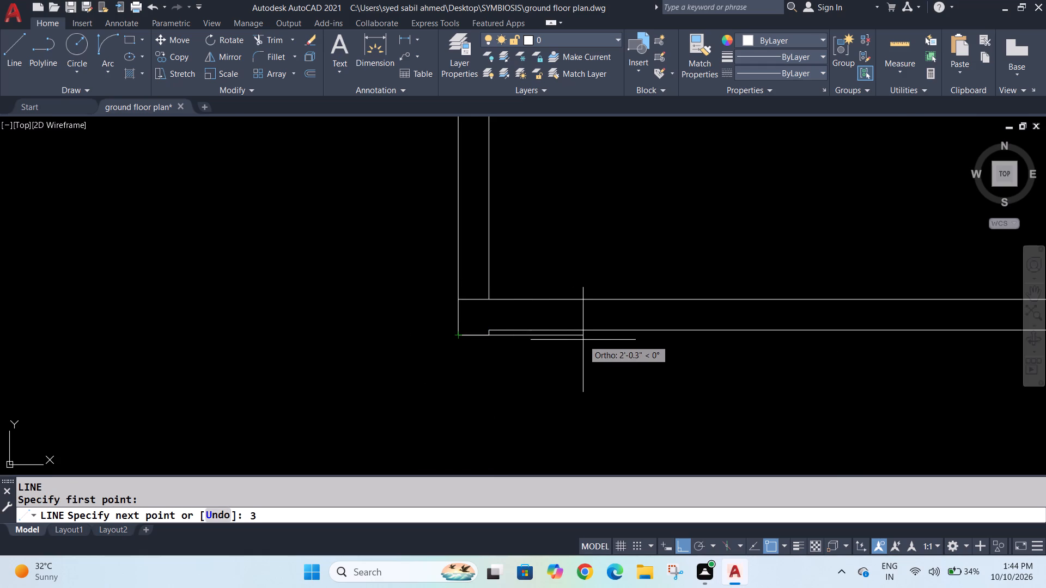
key("apostrophe")
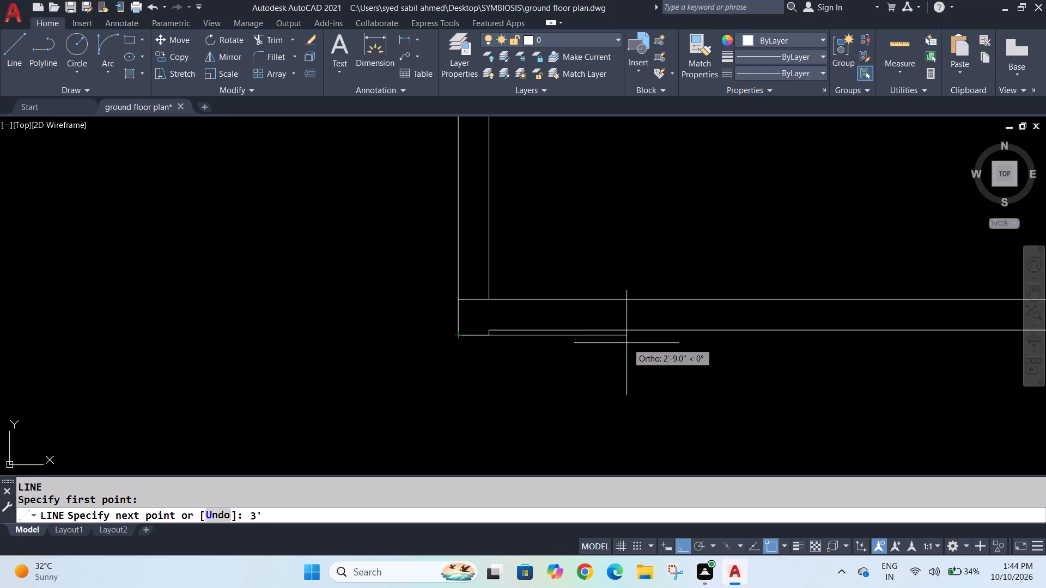
key("Return")
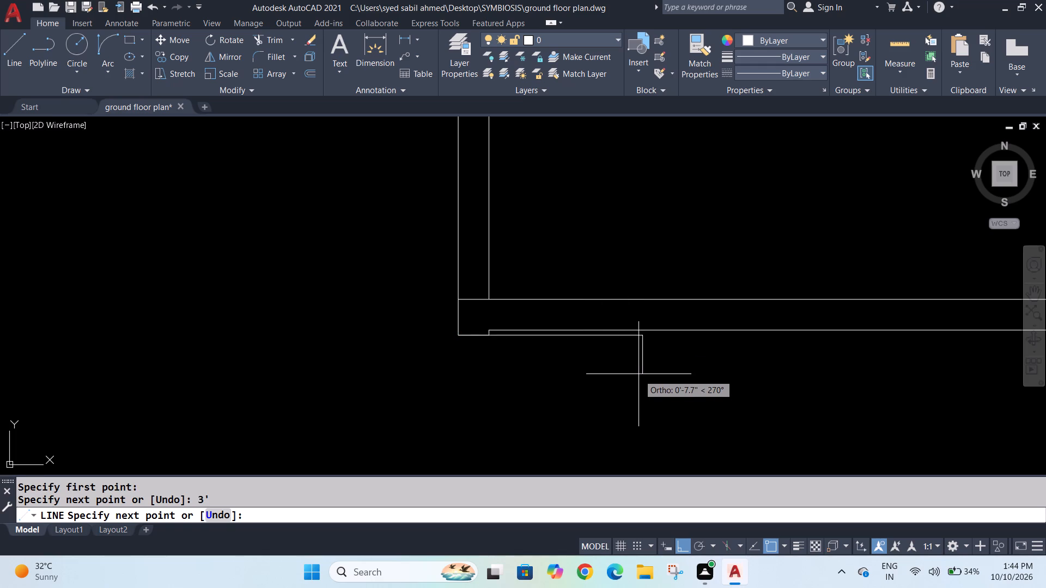
type("2\"")
key("Return")
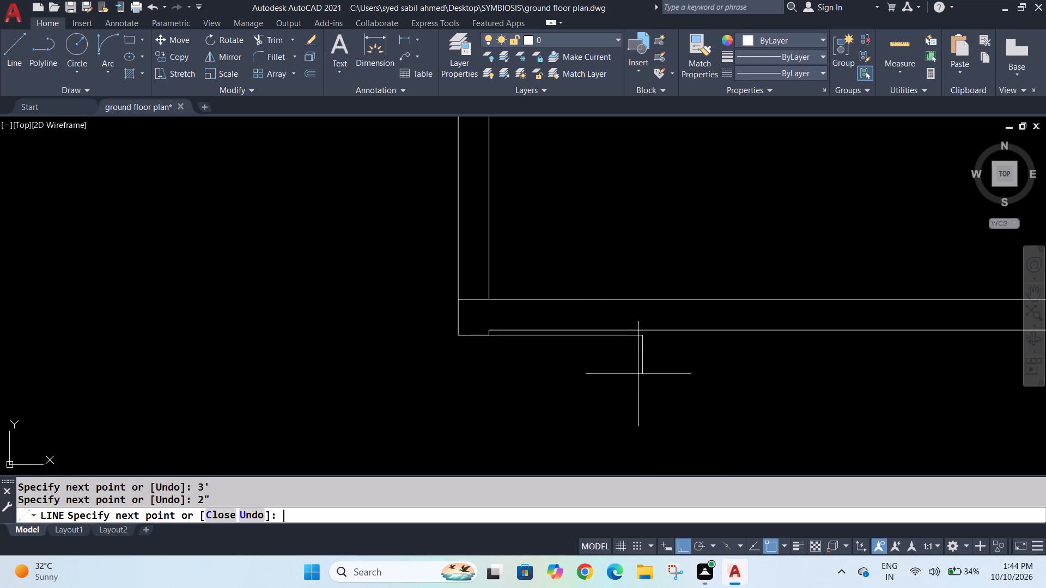
type("3'")
key("Return")
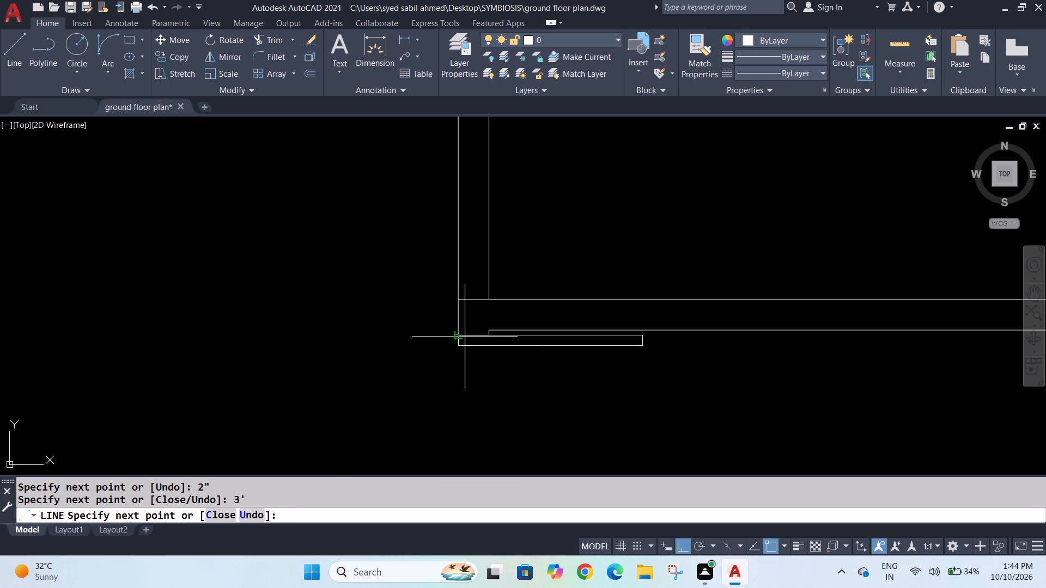
left_click(455, 333)
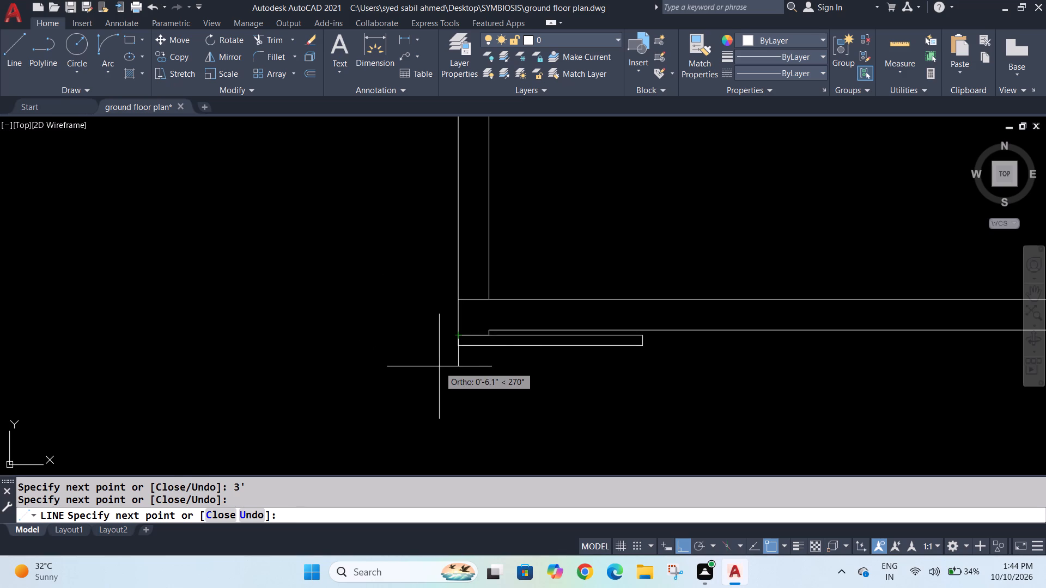
key("Escape")
Draw a vertical guide line from the new door leaf's lower-left corner down to the middle room's top wall line.
key("l")
key("Return")
scroll(379, 377, "up", 1)
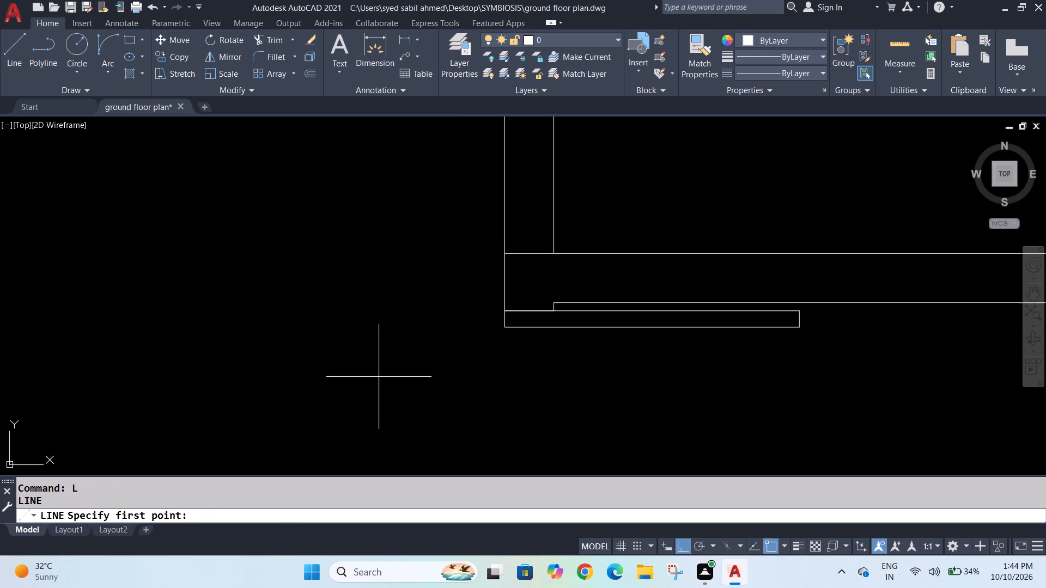
middle_click_drag(378, 377, 349, 215)
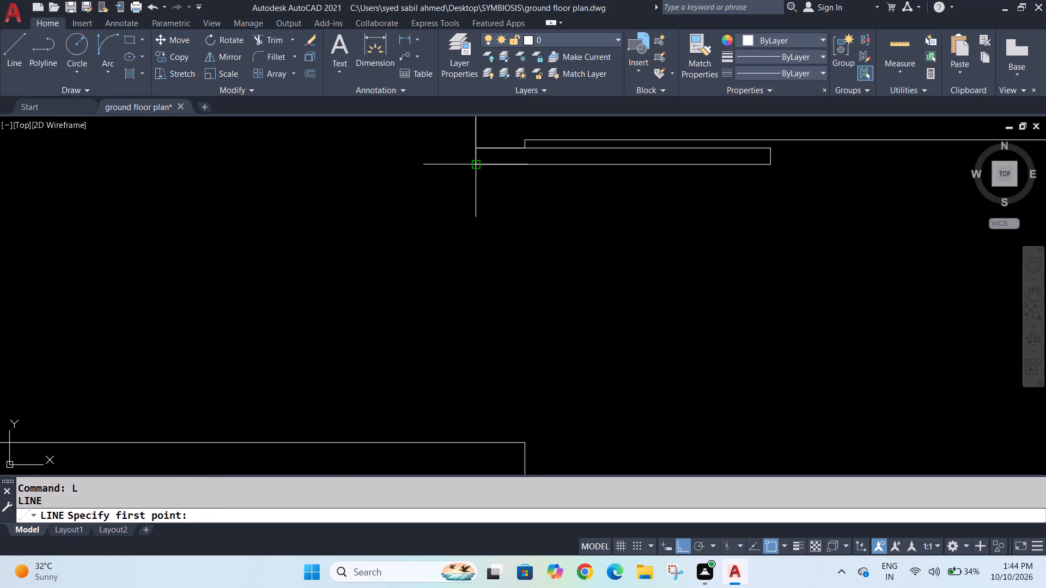
left_click(477, 161)
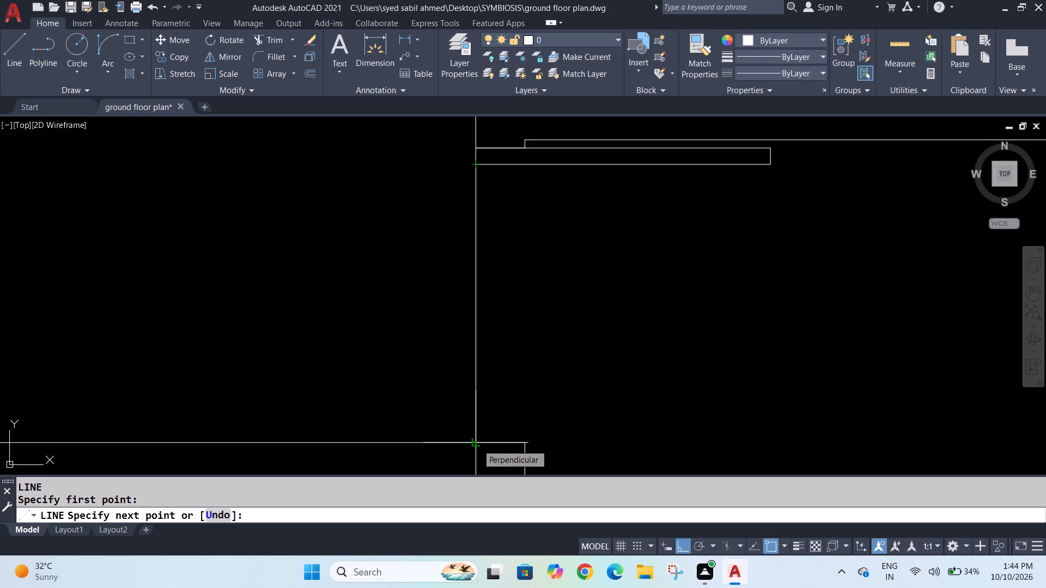
left_click(477, 444)
key("Escape")
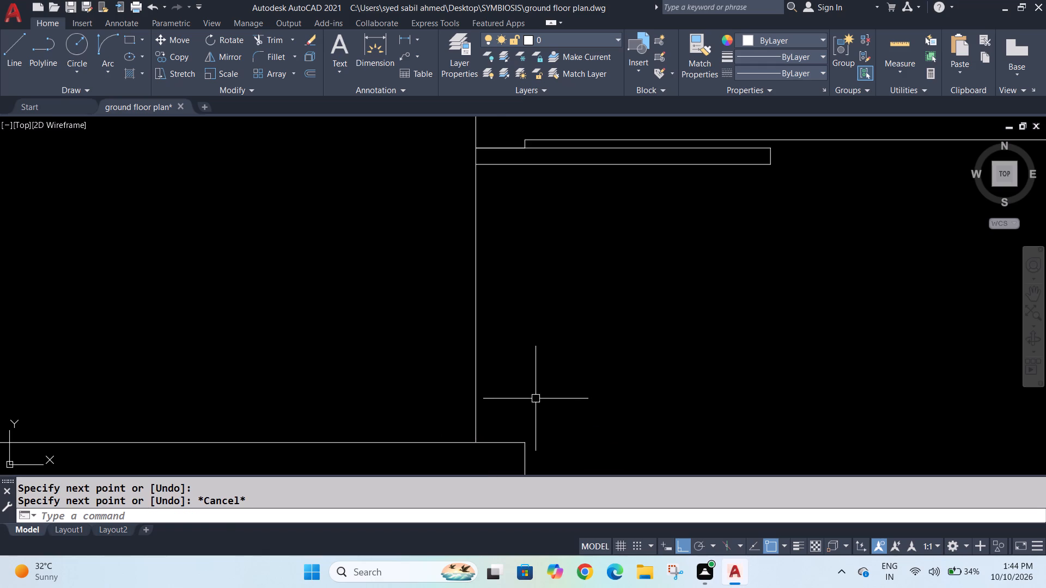
Draw the door swing arc from the guide line's lower end to the leaf's free lower corner, and erase the guide line.
left_click(106, 46)
left_click(479, 442)
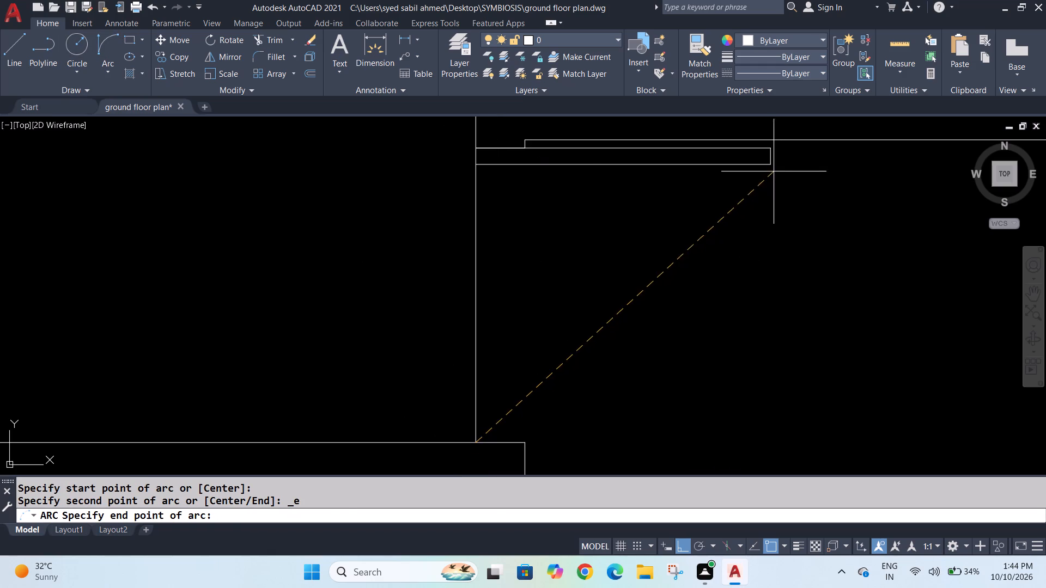
left_click(769, 165)
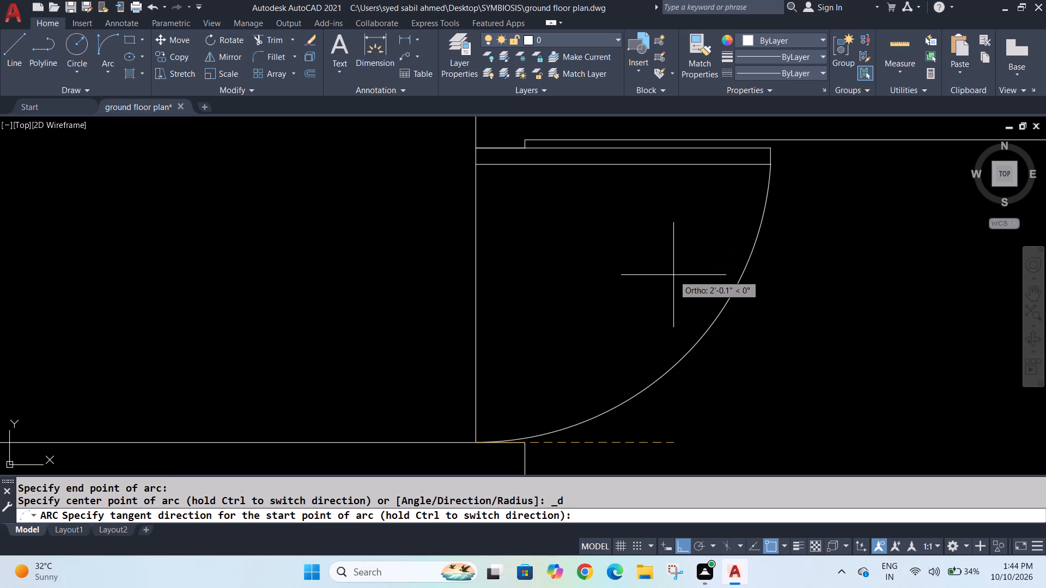
left_click(673, 275)
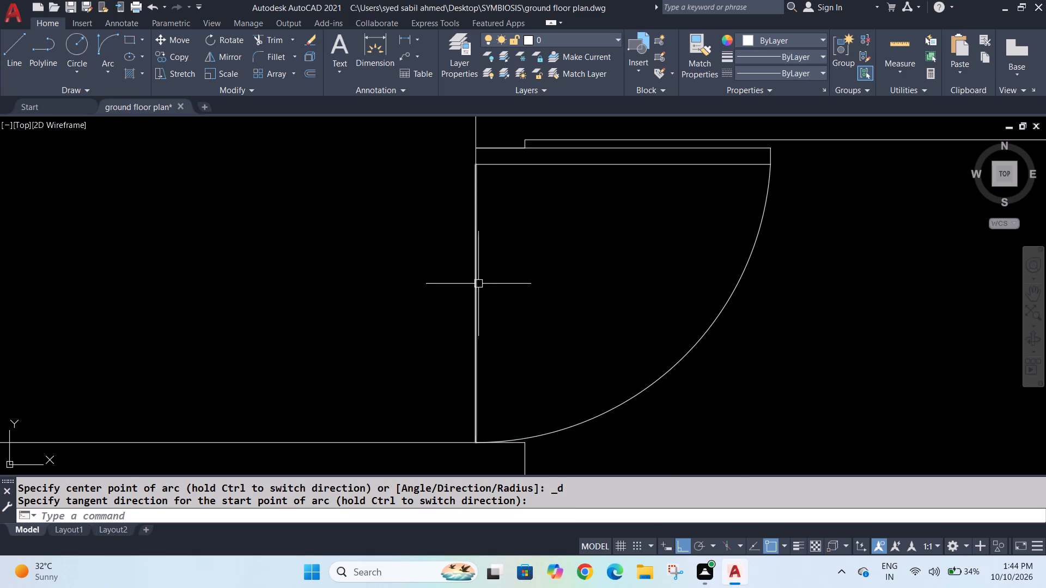
left_click(476, 285)
key("Delete")
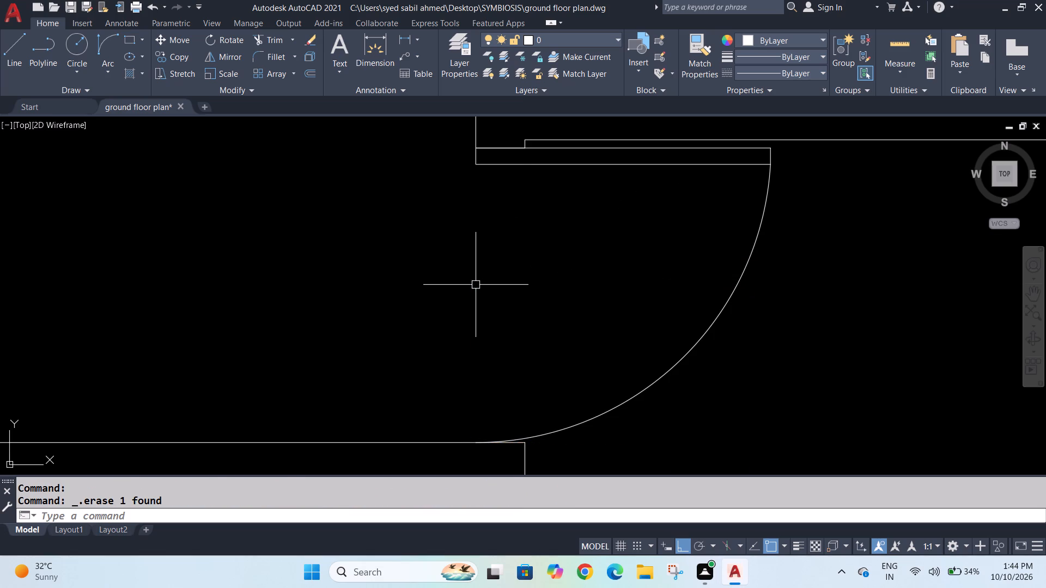
Erase the leftover wall line segment crossing the door opening in the middle room's top wall.
scroll(404, 309, "down", 3)
scroll(335, 180, "down", 1)
scroll(285, 303, "up", 1)
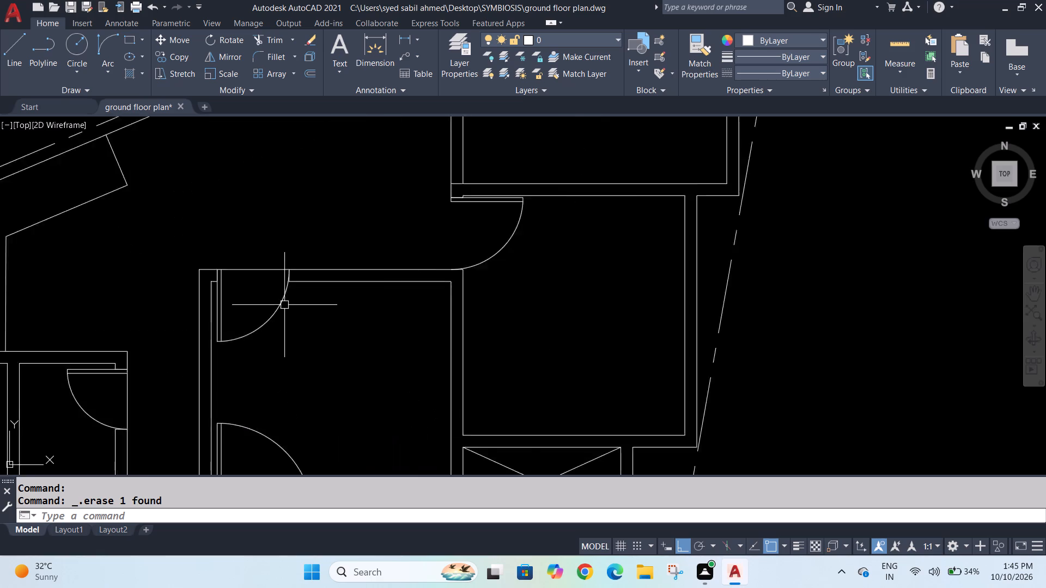
scroll(284, 304, "up", 1)
left_click(245, 250)
key("Delete")
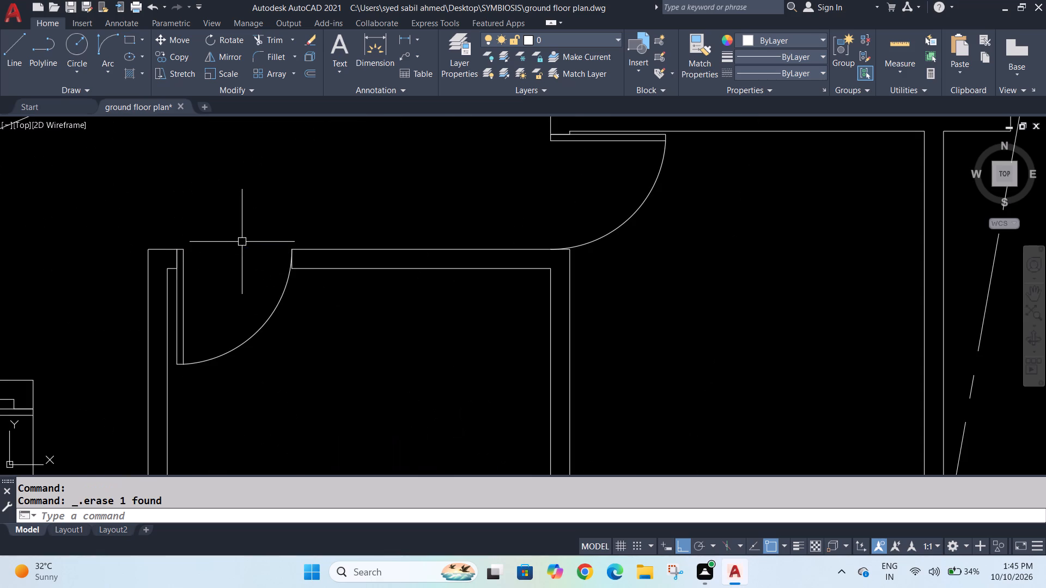
Erase the leftover outer wall line segment crossing the door opening in the middle room's bottom wall.
scroll(279, 238, "down", 3)
left_click(275, 338)
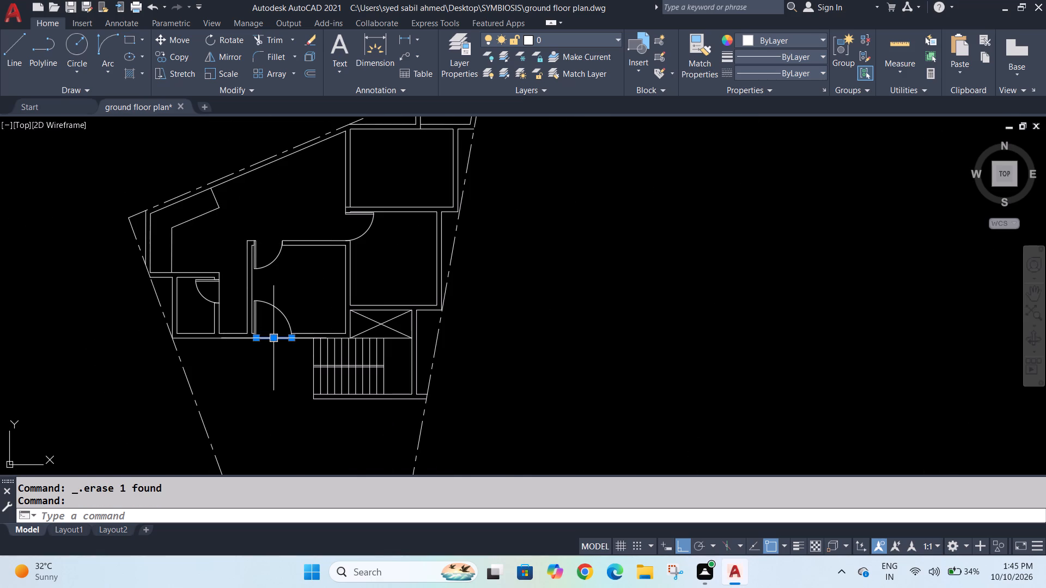
key("Insert")
key("BackSpace")
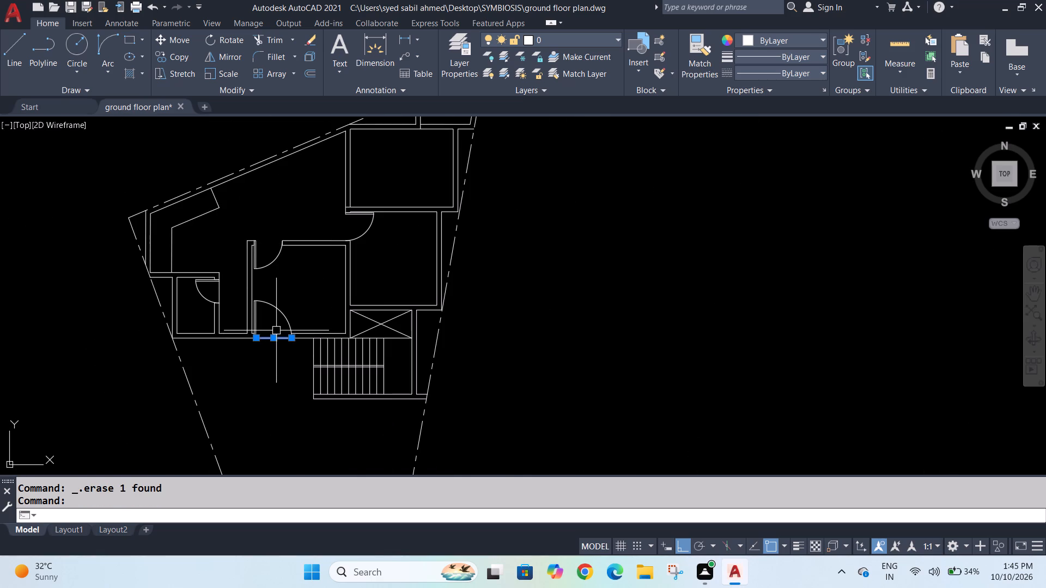
key("Delete")
key("Delete")
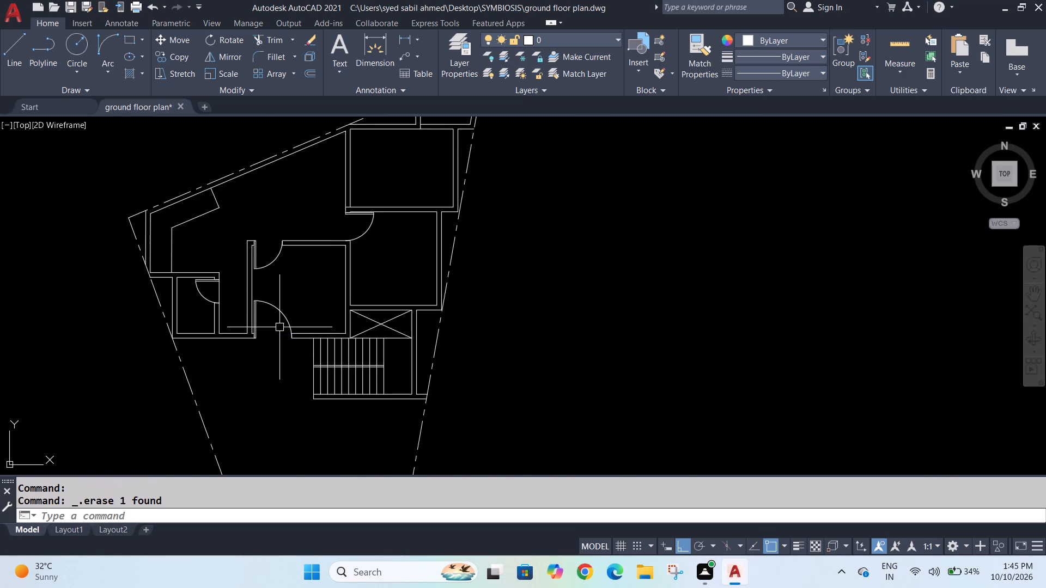
Erase the leftover wall line segment crossing the door opening in the small left room's right wall.
scroll(232, 296, "up", 1)
left_click(211, 284)
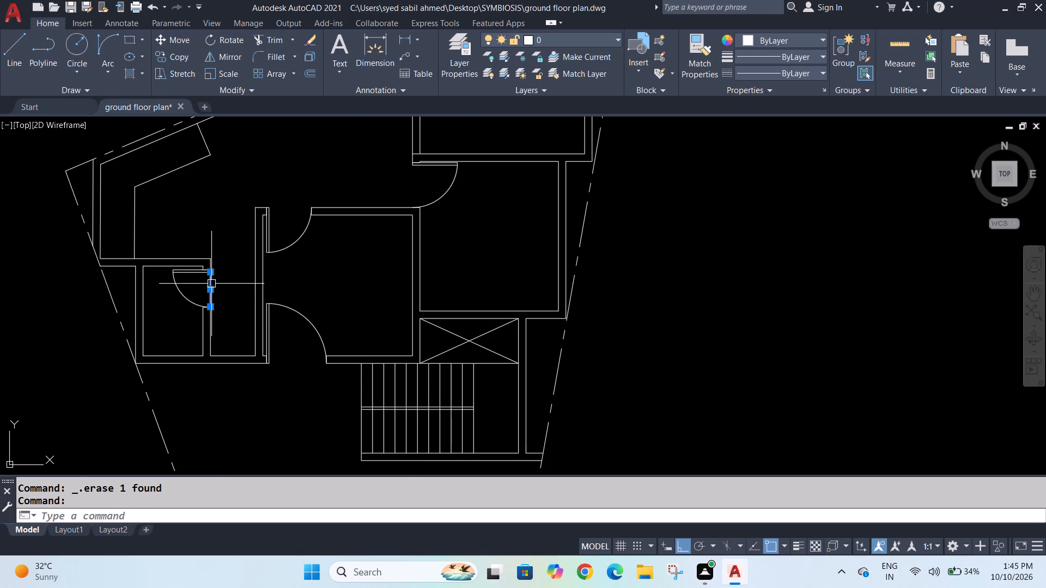
key("Delete")
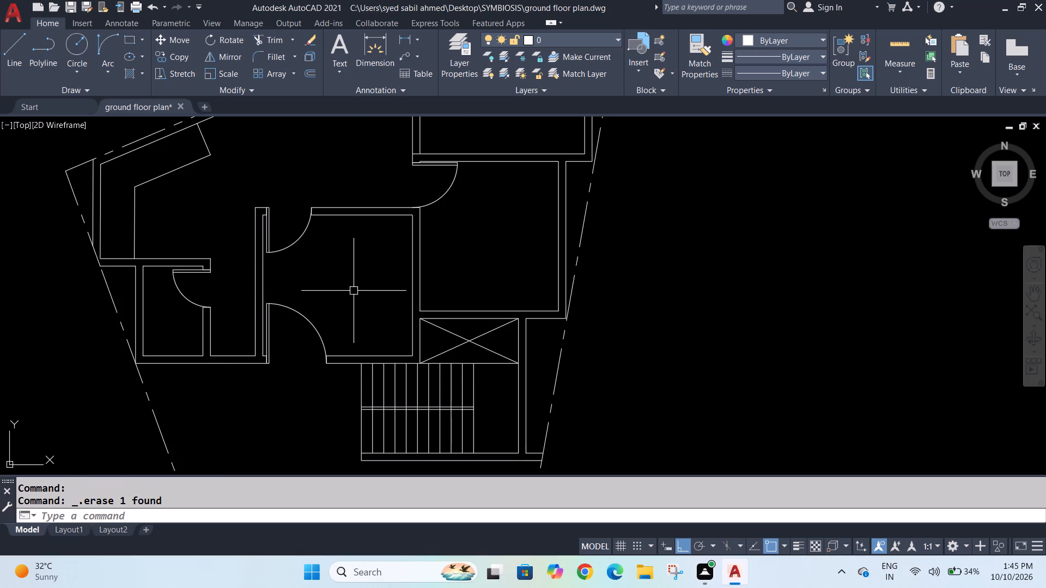
Offset the upper room's inner bottom wall line 3" upward to mark the lower jamb of a door opening.
scroll(355, 291, "down", 1)
scroll(407, 183, "up", 2)
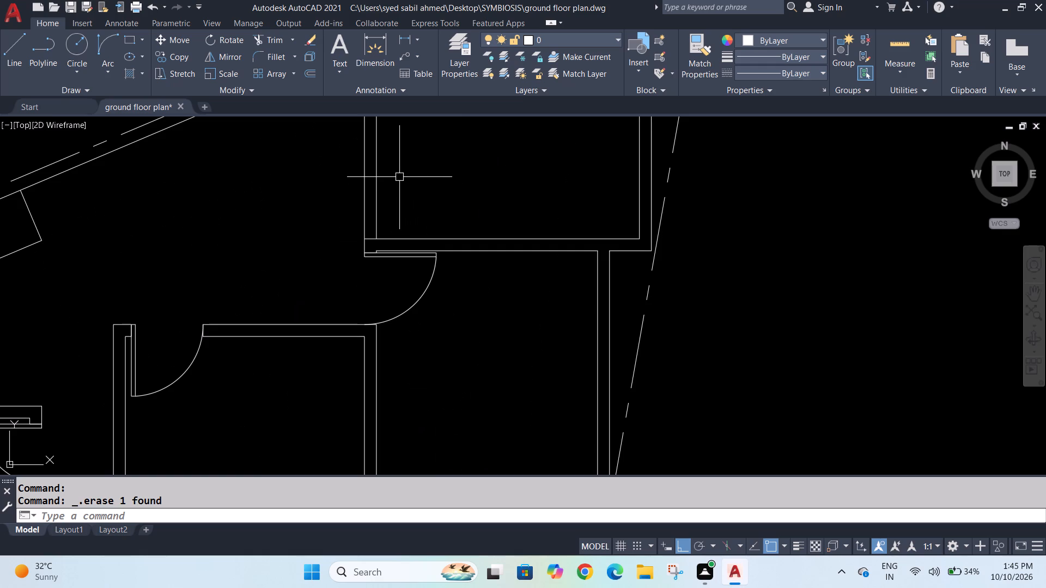
middle_click_drag(413, 164, 423, 234)
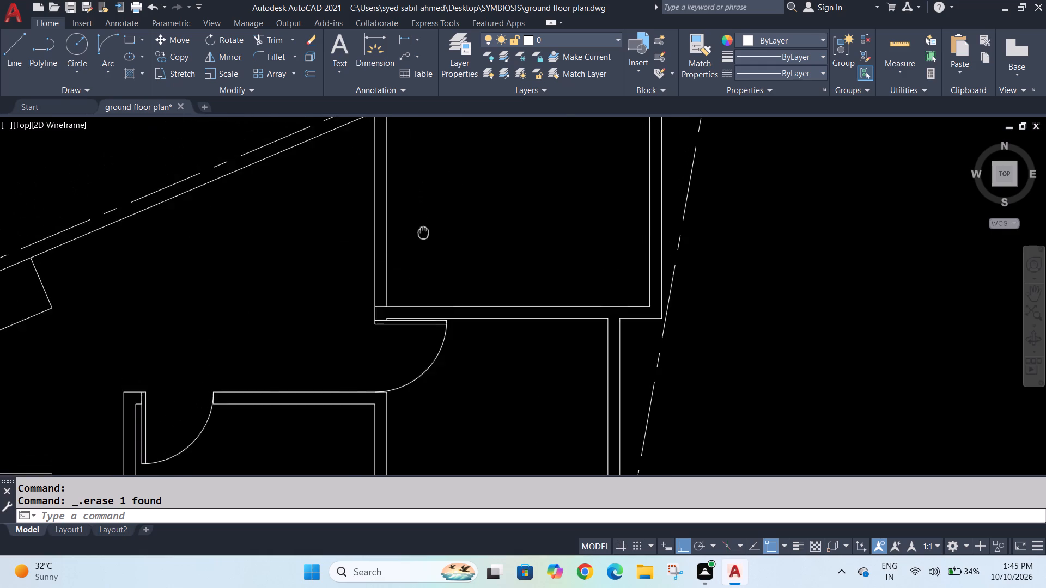
middle_click_drag(423, 234, 423, 252)
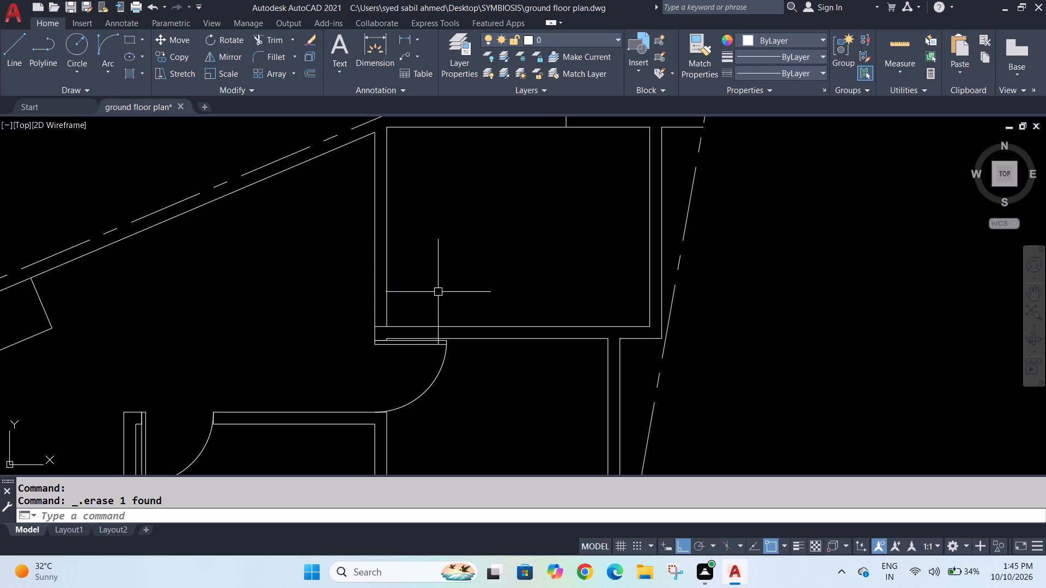
key("Escape")
key("o")
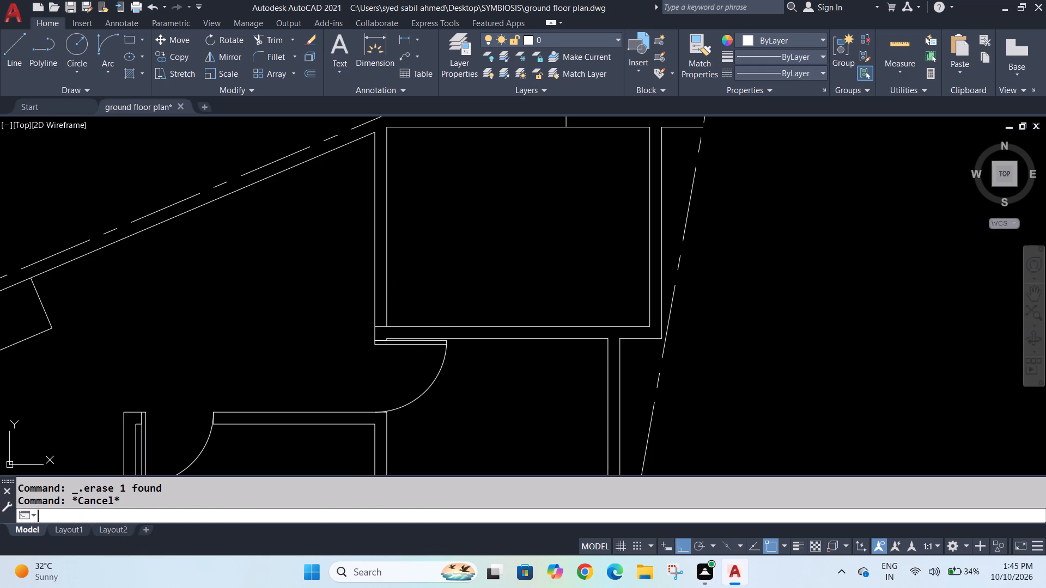
key("Return")
scroll(396, 328, "up", 3)
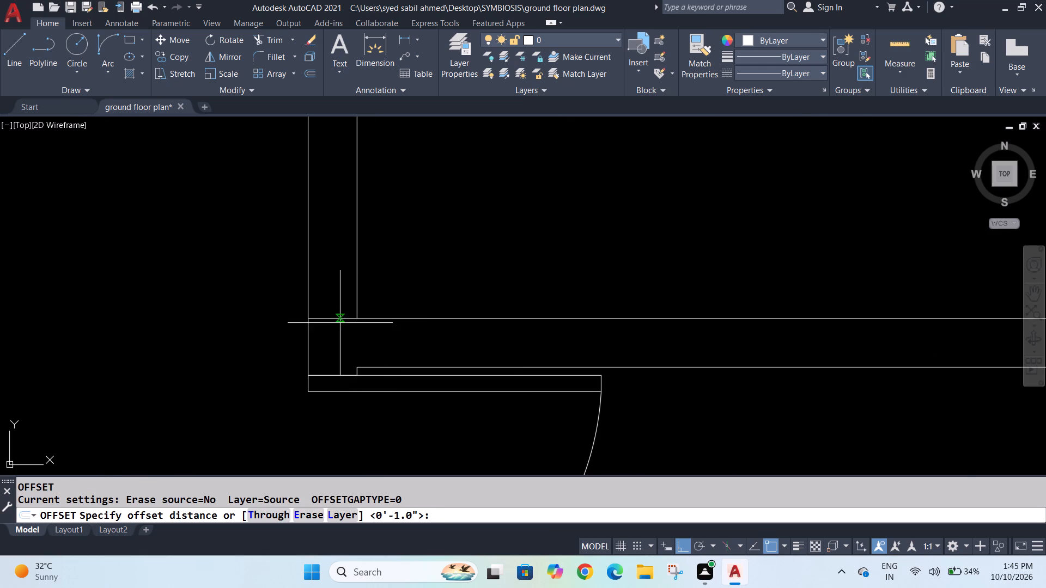
key("3")
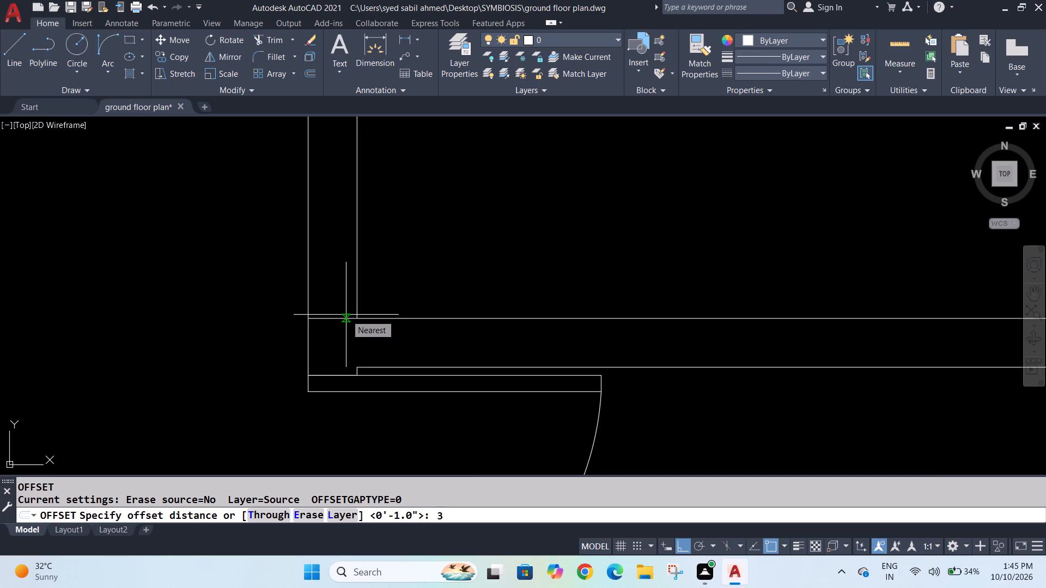
key("shift+quotedbl")
key("Return")
left_click(339, 321)
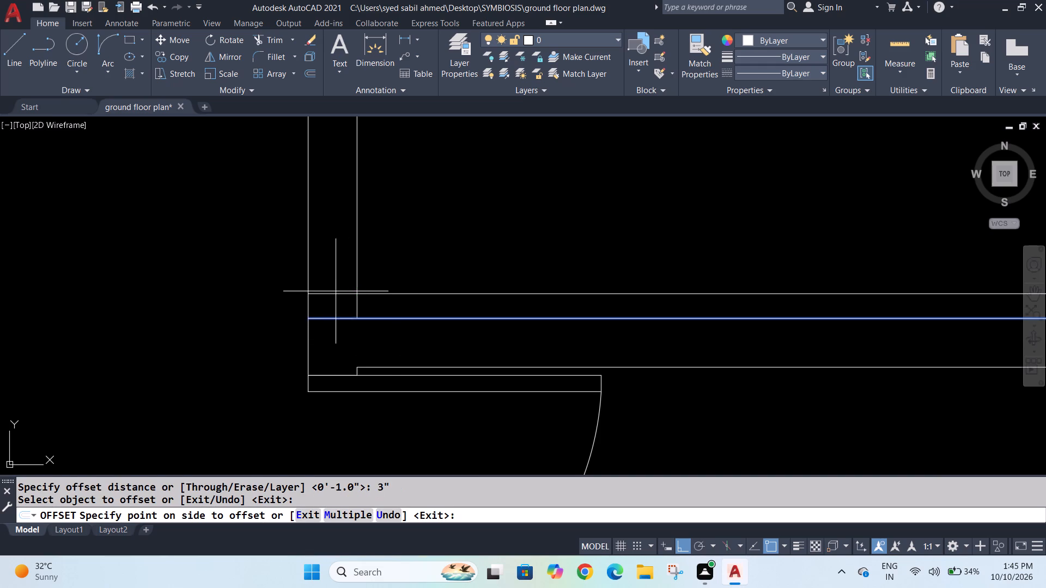
left_click(333, 291)
key("Escape")
key("Escape")
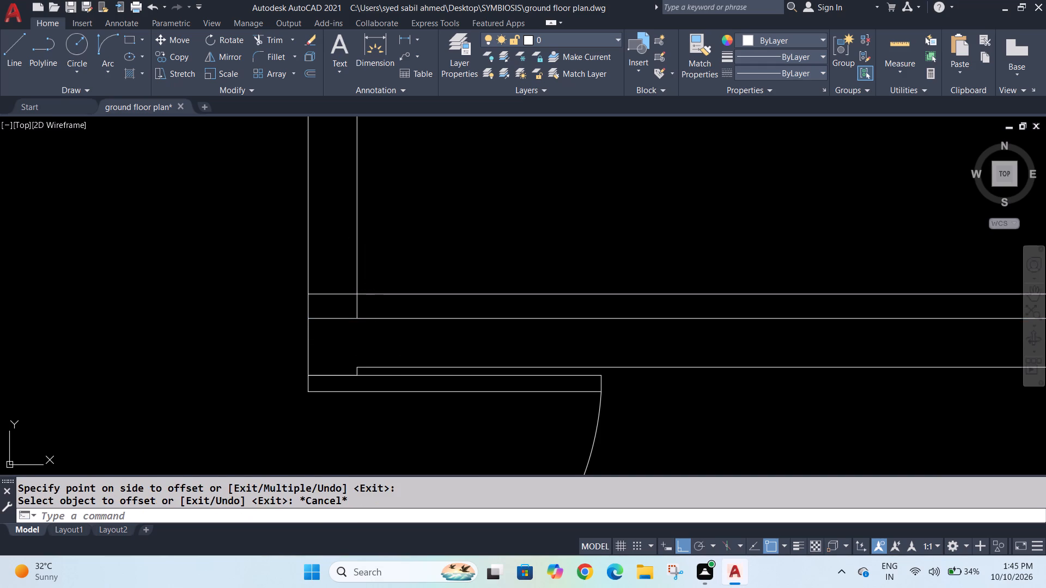
Trim the offset line to the left wall's thickness and remove the original wall line's crossing piece below it.
type("tr")
key("Return")
left_click(422, 293)
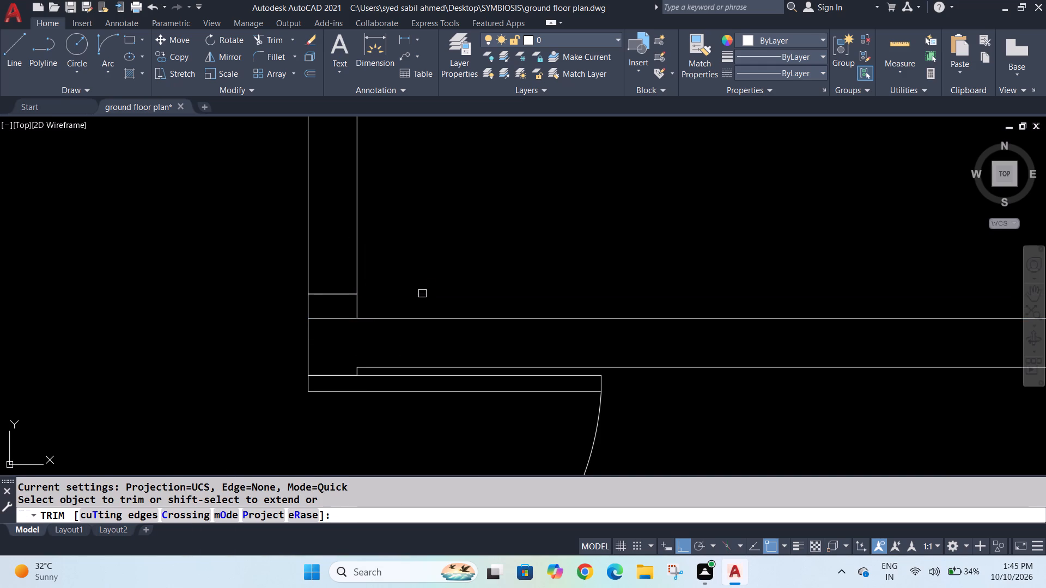
left_click(335, 316)
scroll(378, 315, "down", 3)
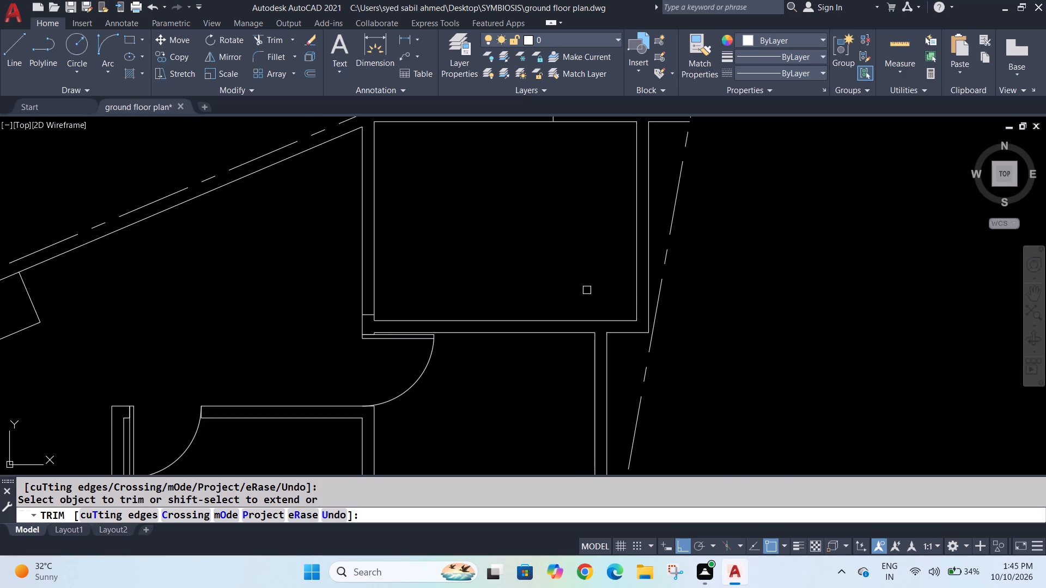
scroll(481, 276, "up", 1)
scroll(446, 310, "down", 1)
middle_click_drag(439, 253, 438, 259)
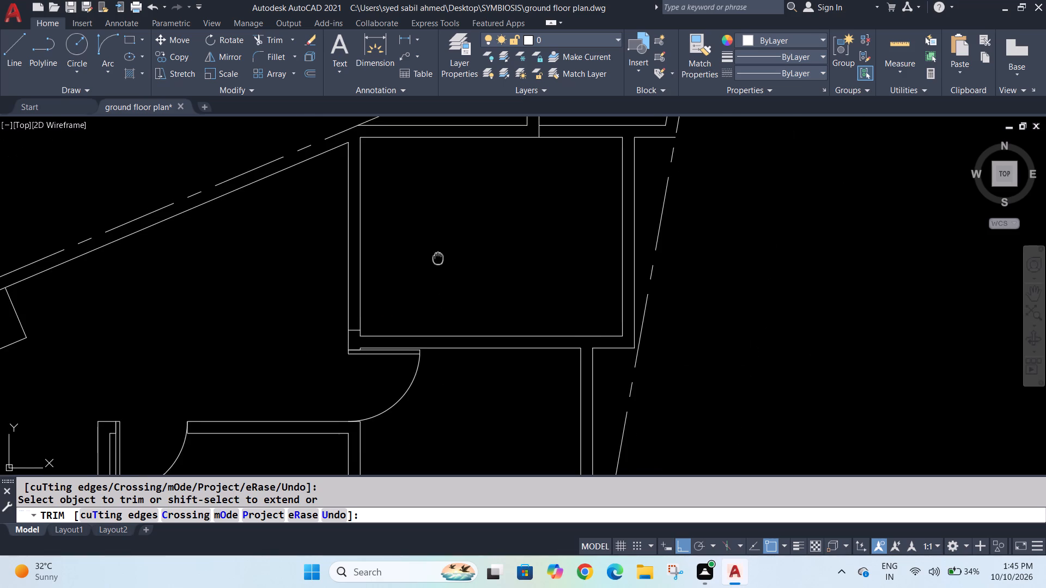
middle_click_drag(438, 259, 438, 298)
key("Escape")
key("Escape")
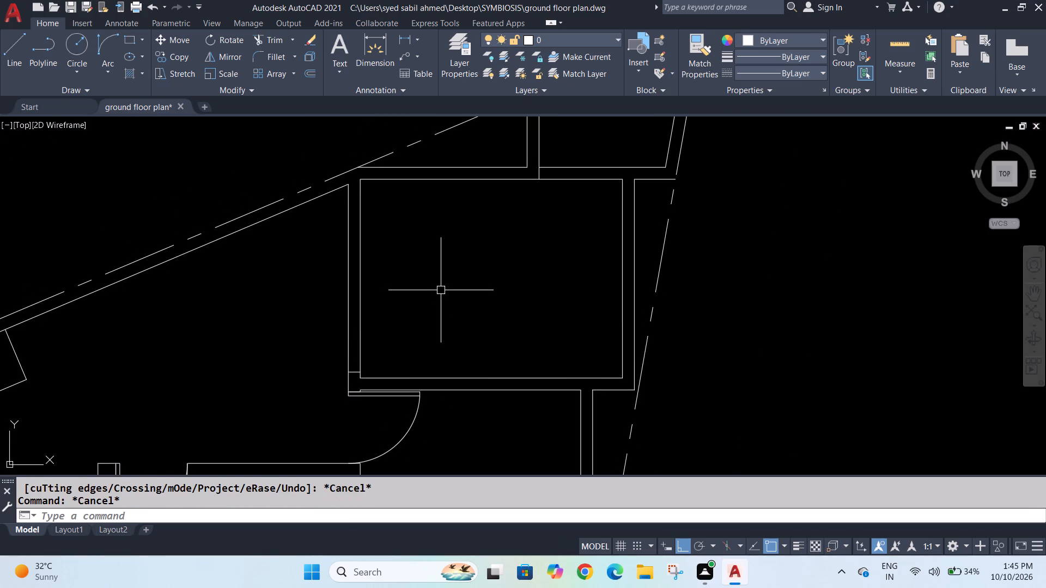
Offset the short jamb line in the upper room's left wall 3' upward to mark the opening's other jamb.
key("o")
key("Return")
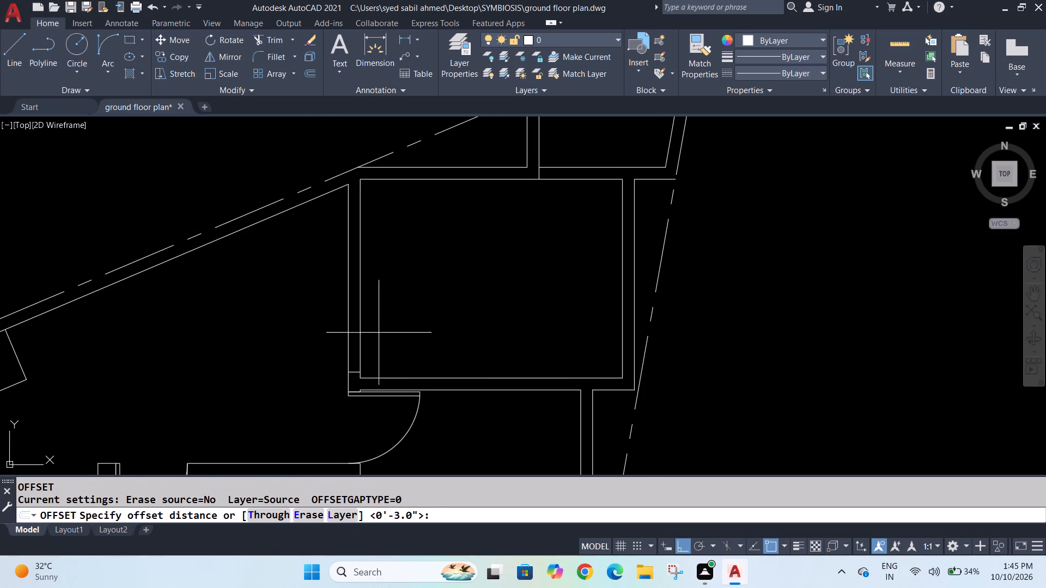
scroll(364, 357, "up", 2)
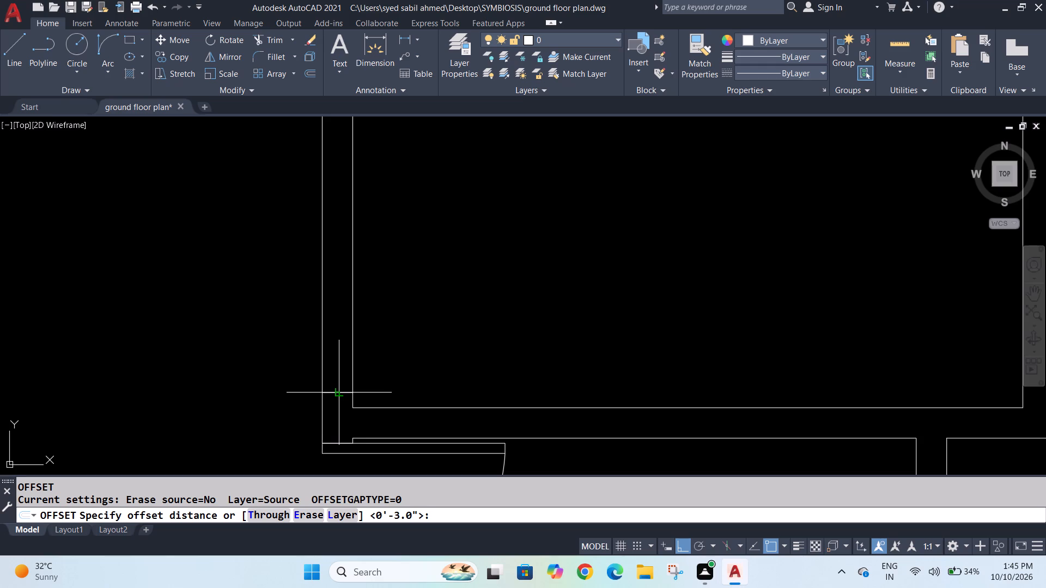
key("3")
key("apostrophe")
key("Return")
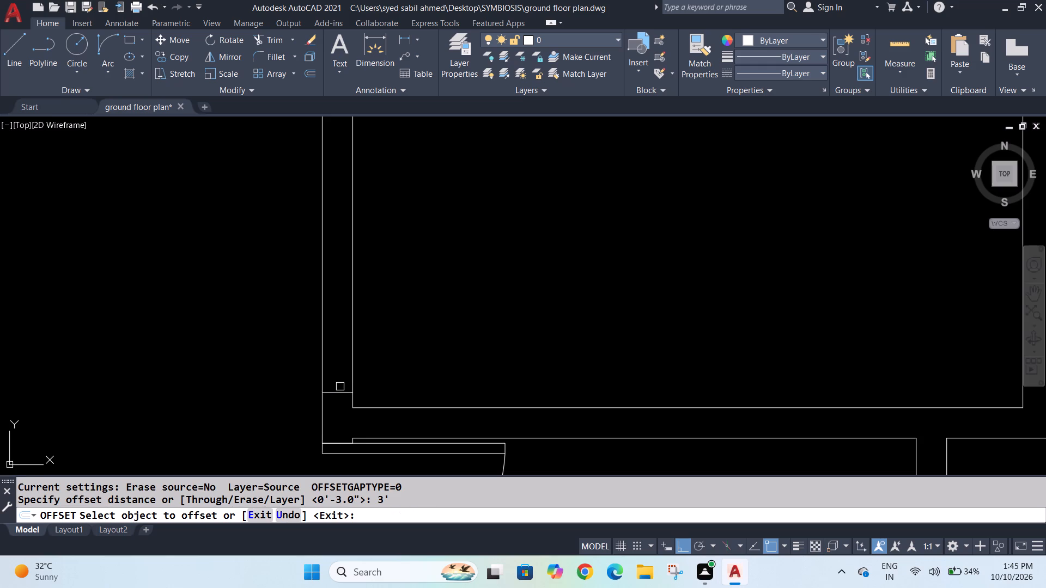
left_click(342, 391)
left_click(338, 214)
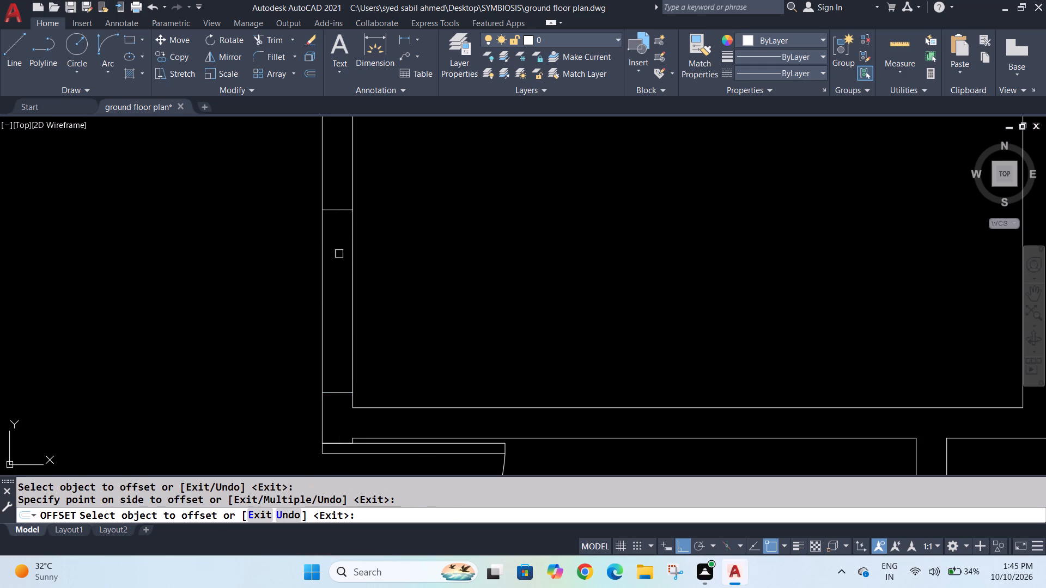
key("Escape")
Trim both left wall lines of the upper room between the two jamb lines to clear the door opening.
scroll(385, 301, "down", 3)
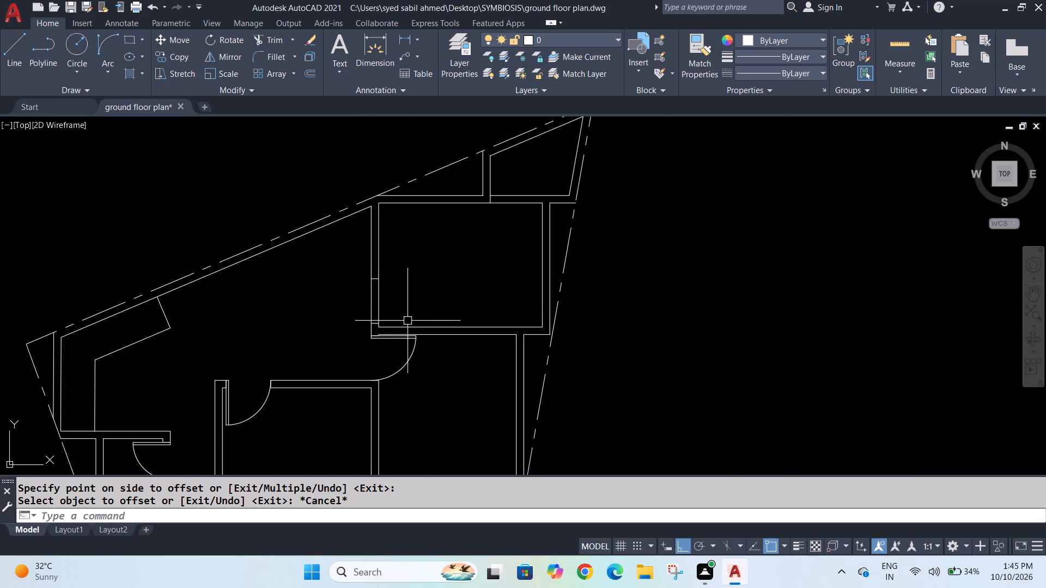
scroll(408, 321, "up", 1)
scroll(366, 253, "up", 1)
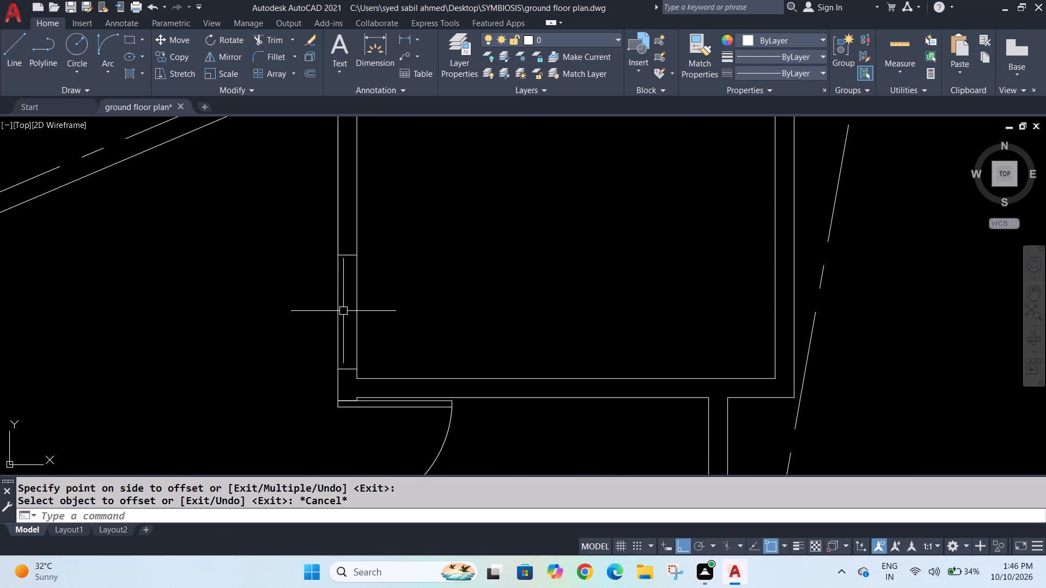
type("tr")
key("Return")
left_click_drag(330, 316, 363, 315)
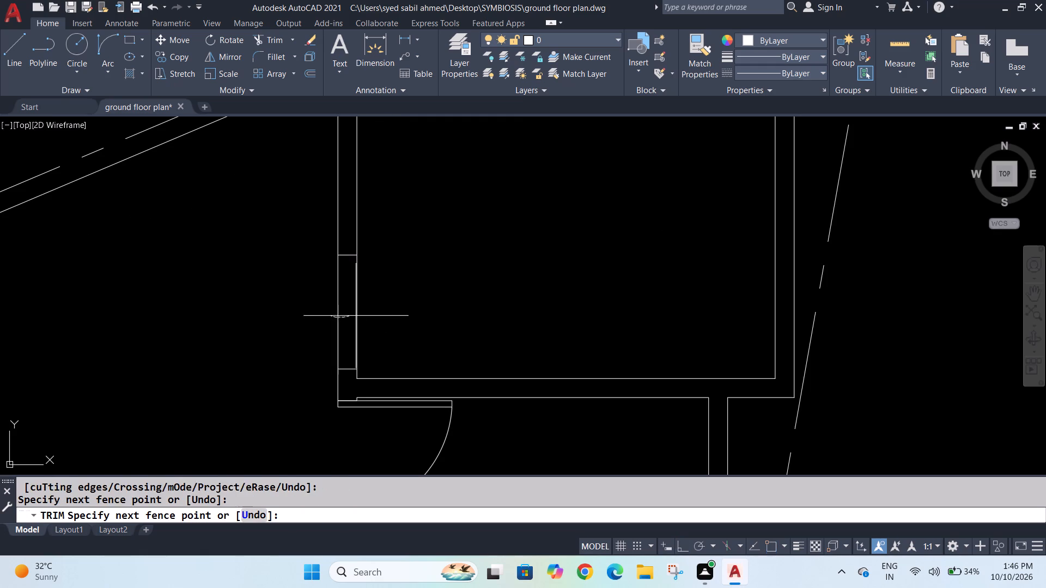
left_click_drag(363, 315, 385, 314)
key("Escape")
key("Escape")
key("Escape")
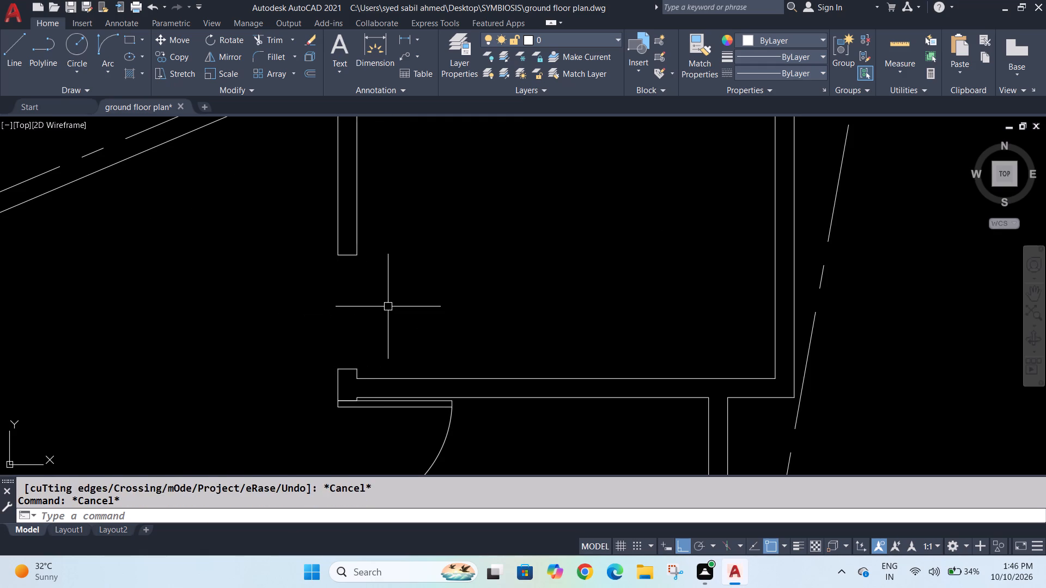
Draw a 3' by 2" rectangular door leaf into the upper room from the outer end of the left wall's lower jamb.
key("l")
key("Return")
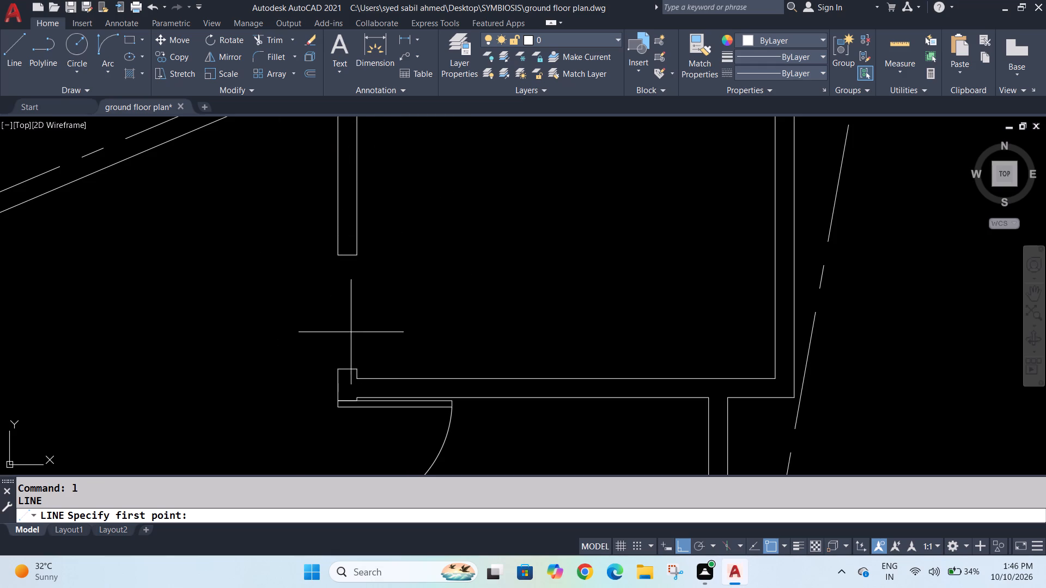
left_click(338, 367)
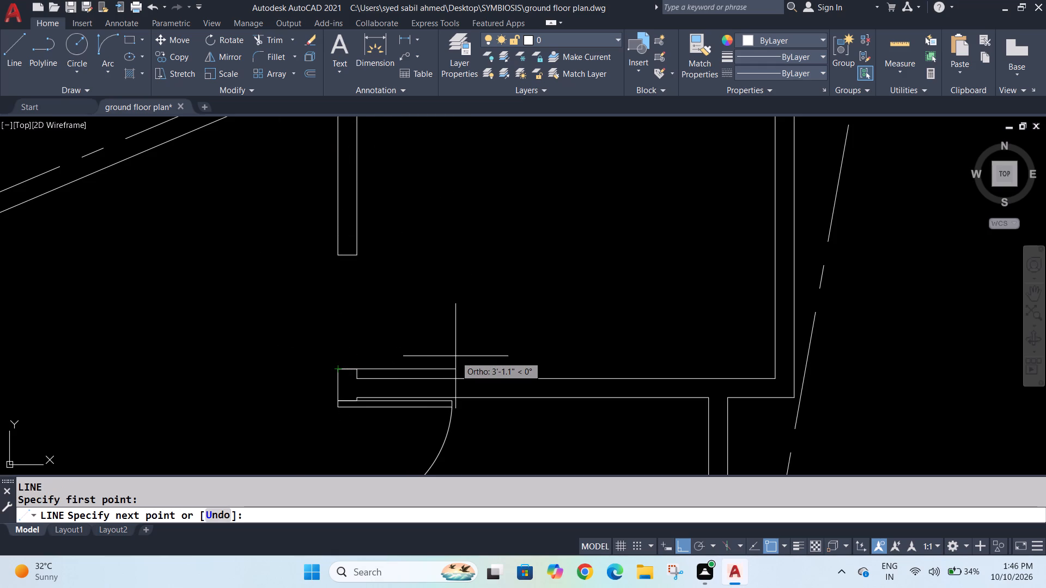
key("3")
key("apostrophe")
key("Return")
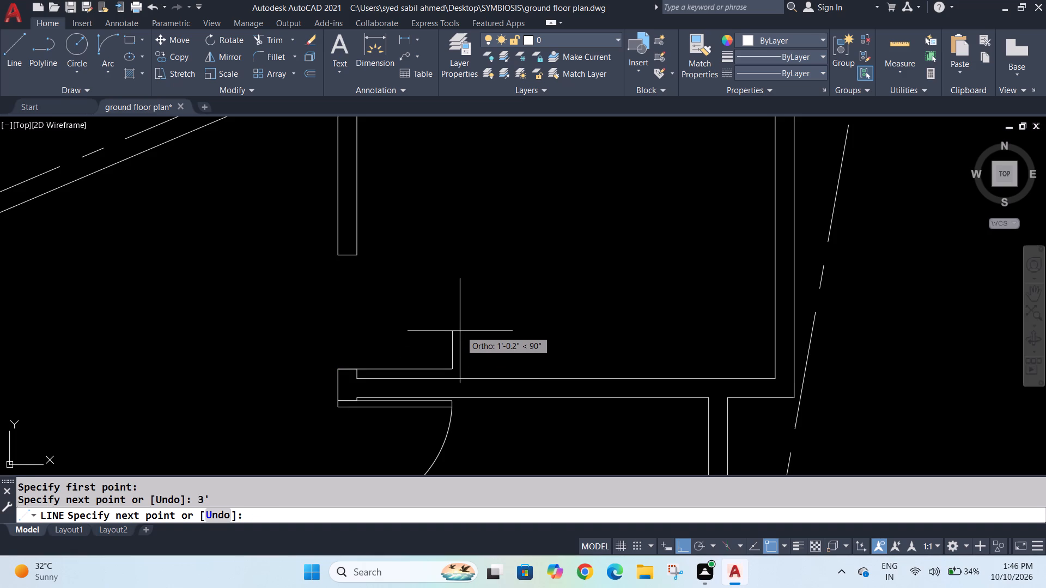
key("2")
key("shift+quotedbl")
key("Return")
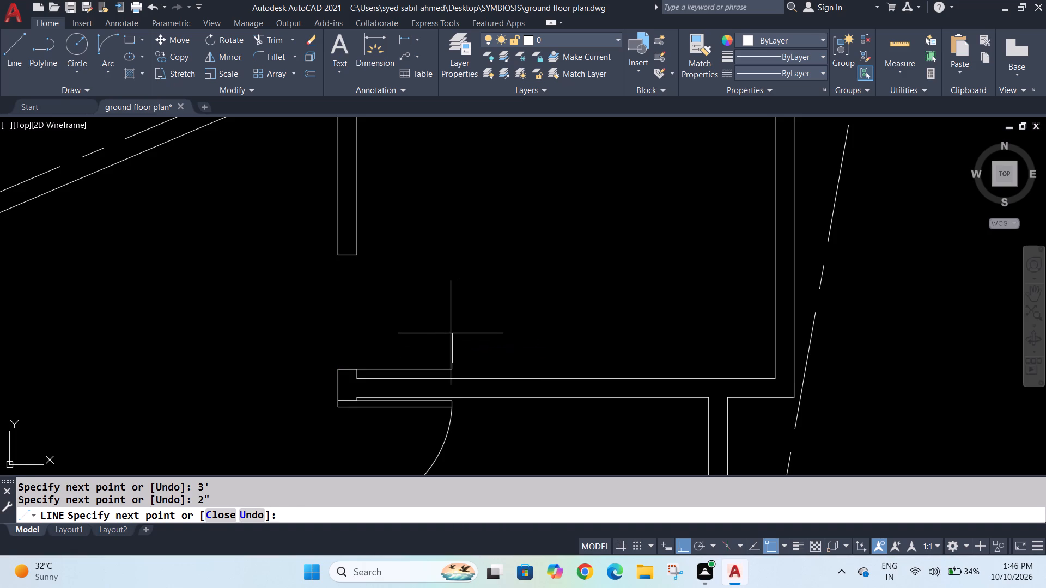
key("3")
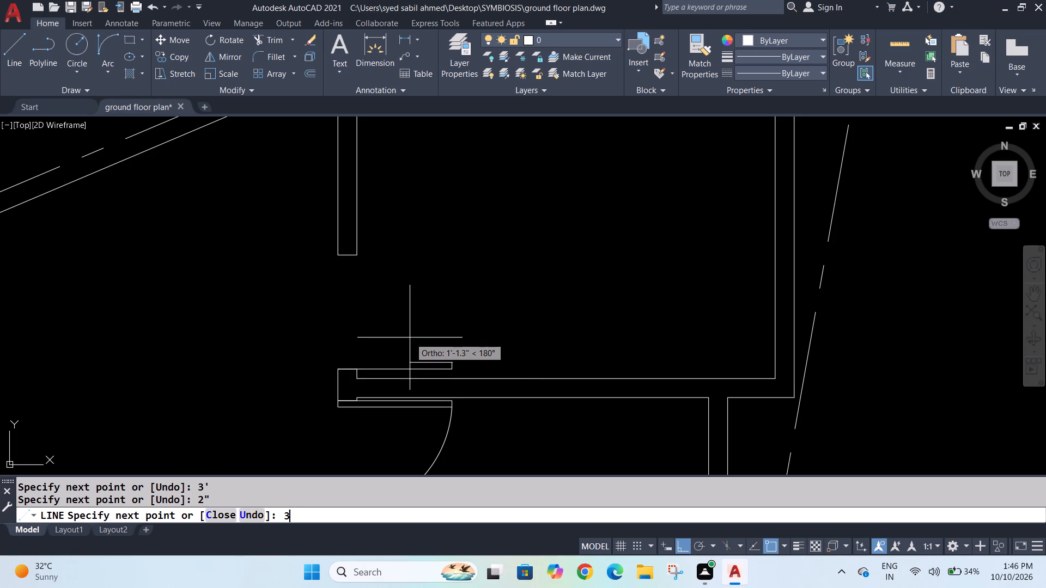
key("apostrophe")
key("space")
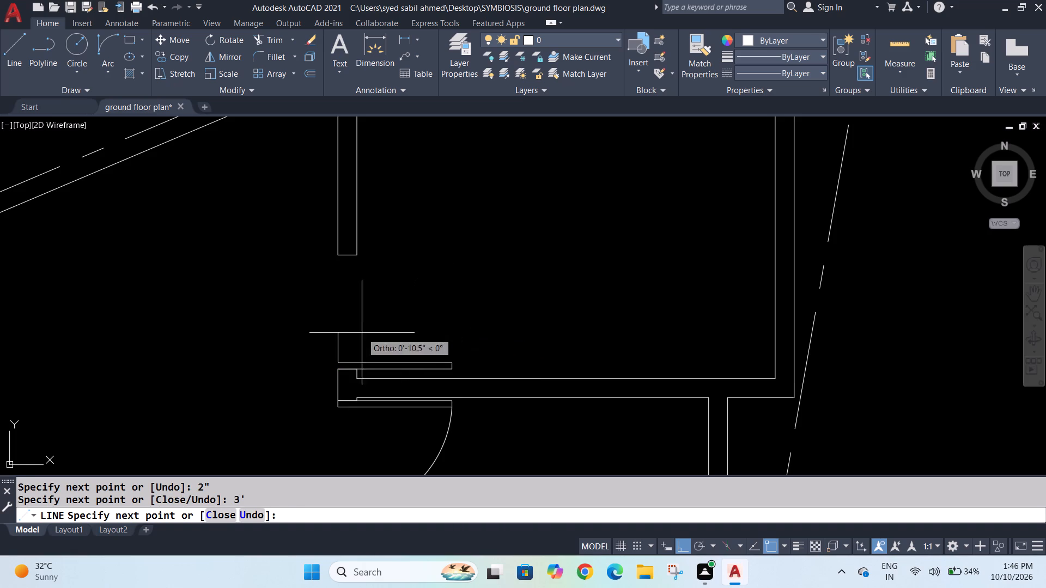
scroll(344, 368, "up", 3)
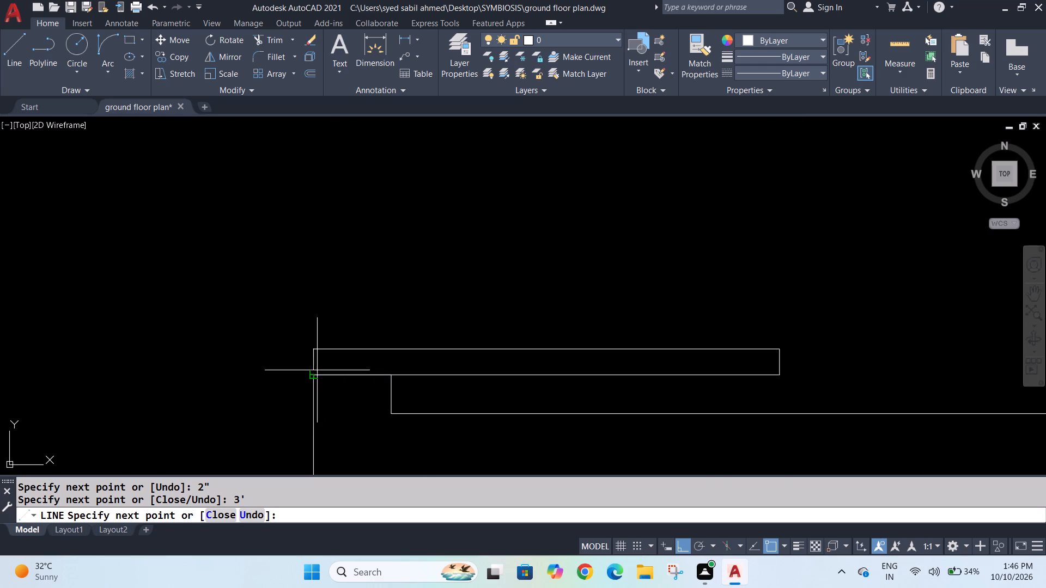
left_click(317, 374)
key("Escape")
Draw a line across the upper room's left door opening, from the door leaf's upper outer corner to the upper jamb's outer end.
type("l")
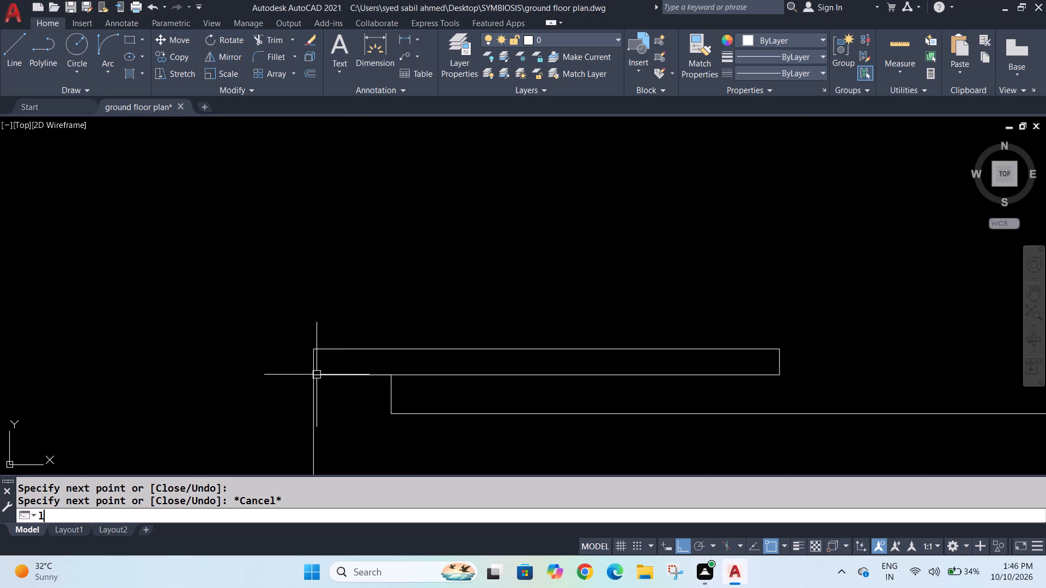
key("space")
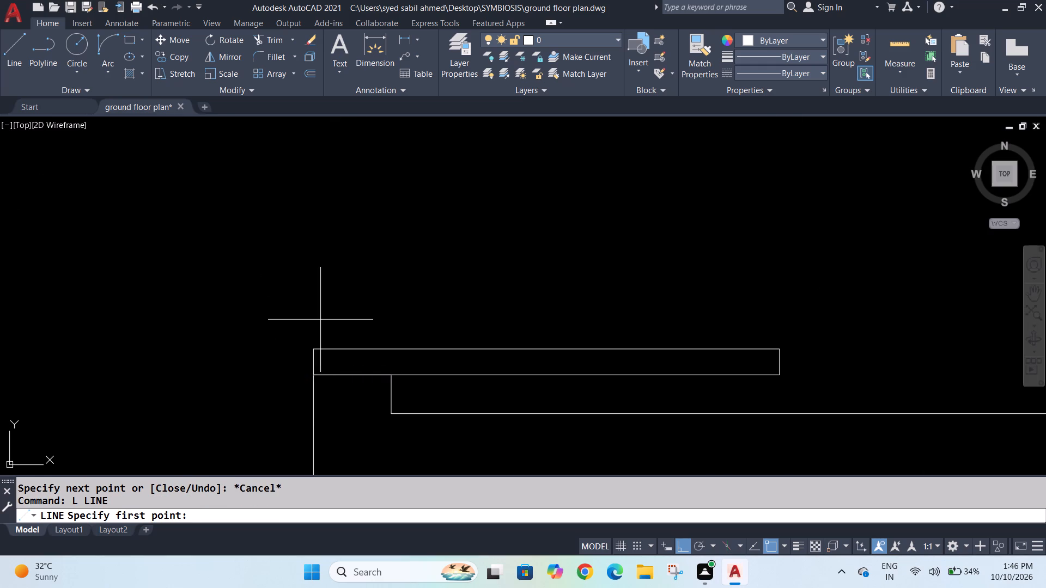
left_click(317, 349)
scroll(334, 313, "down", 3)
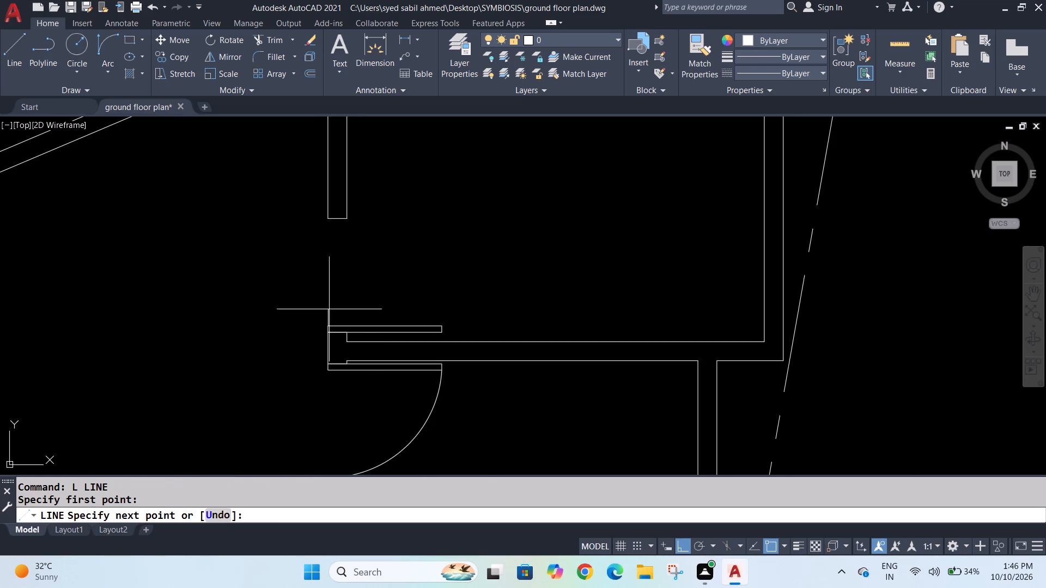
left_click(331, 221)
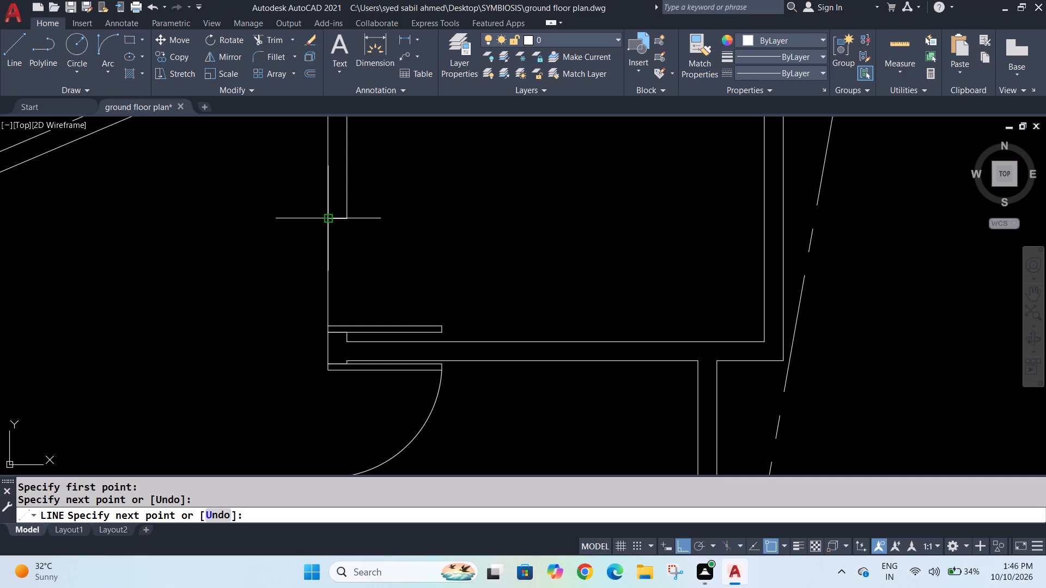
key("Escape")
Draw the door swing arc from the upper jamb's outer end to the upper corner of the door leaf's free end.
left_click(100, 52)
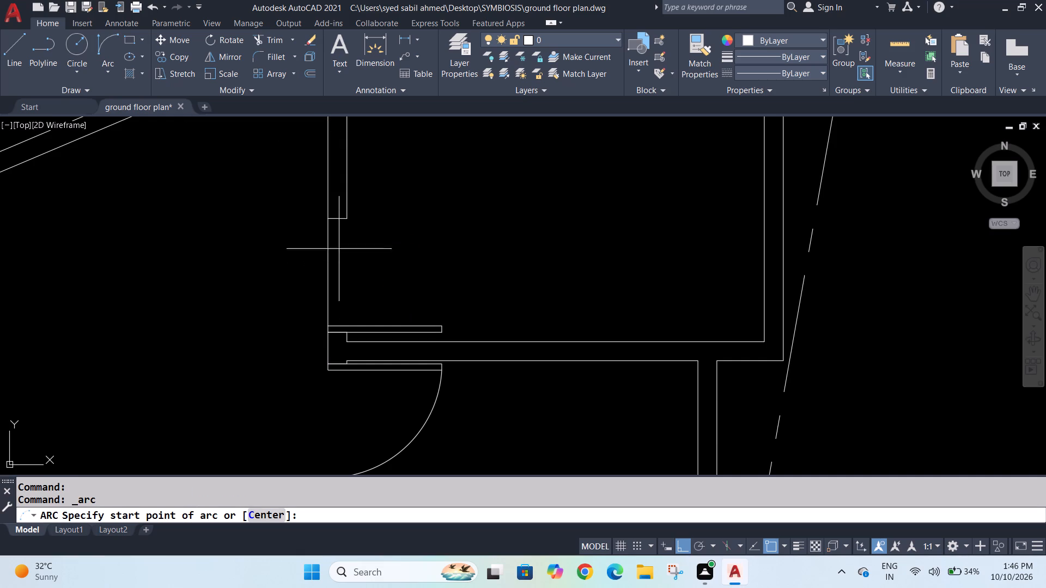
left_click(327, 220)
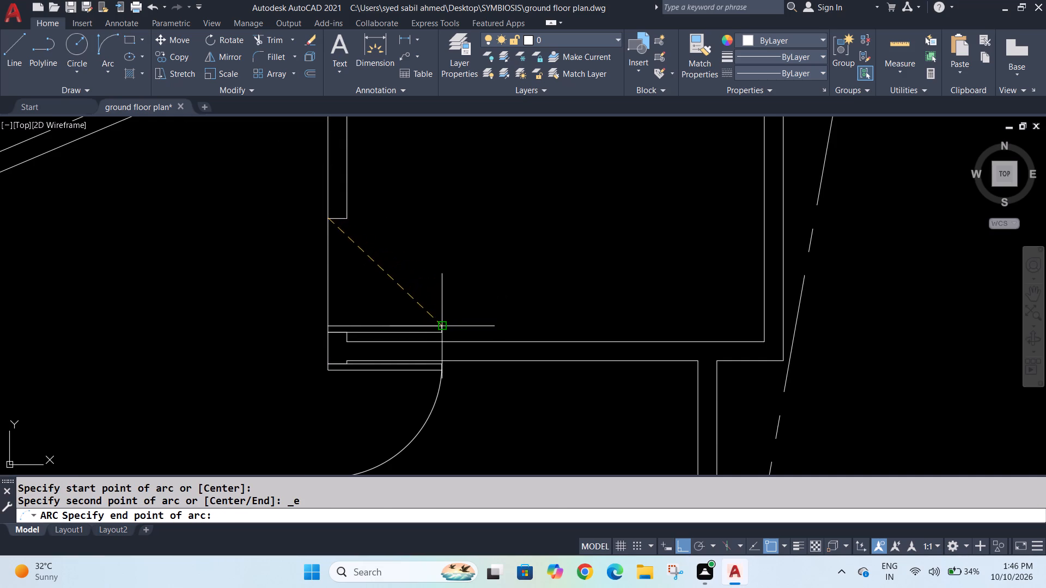
left_click(441, 327)
left_click(405, 286)
key("Escape")
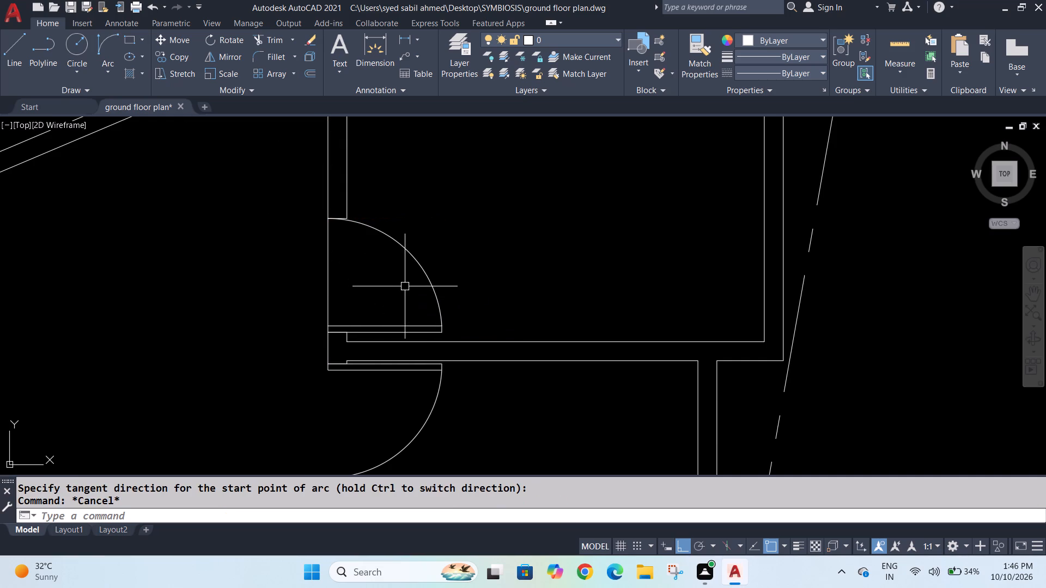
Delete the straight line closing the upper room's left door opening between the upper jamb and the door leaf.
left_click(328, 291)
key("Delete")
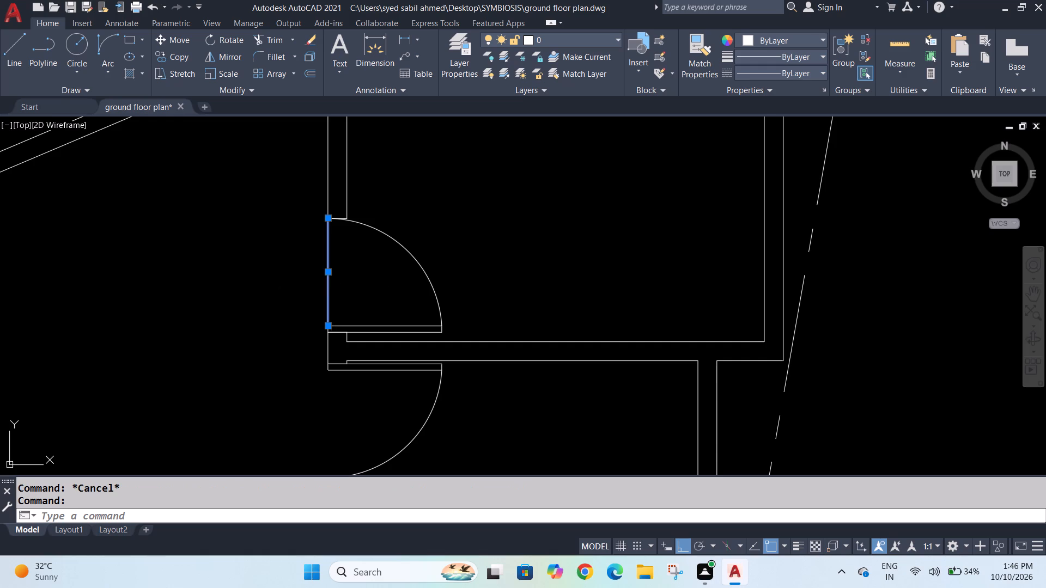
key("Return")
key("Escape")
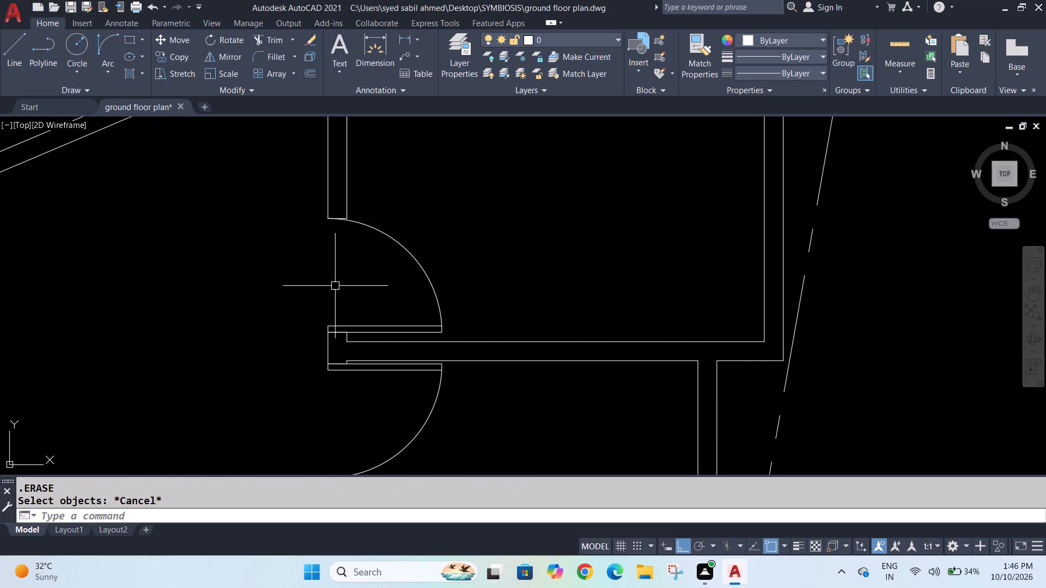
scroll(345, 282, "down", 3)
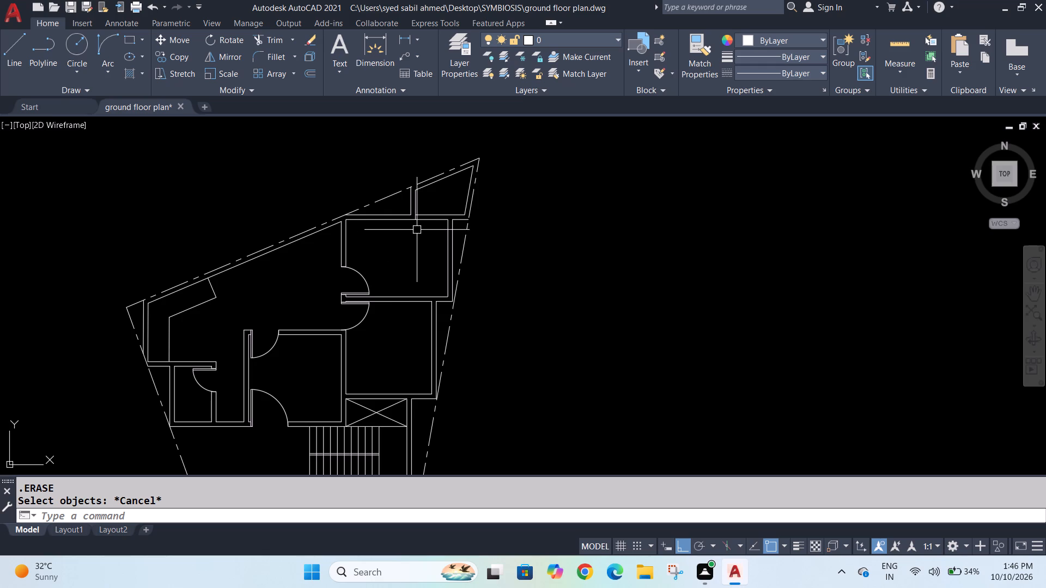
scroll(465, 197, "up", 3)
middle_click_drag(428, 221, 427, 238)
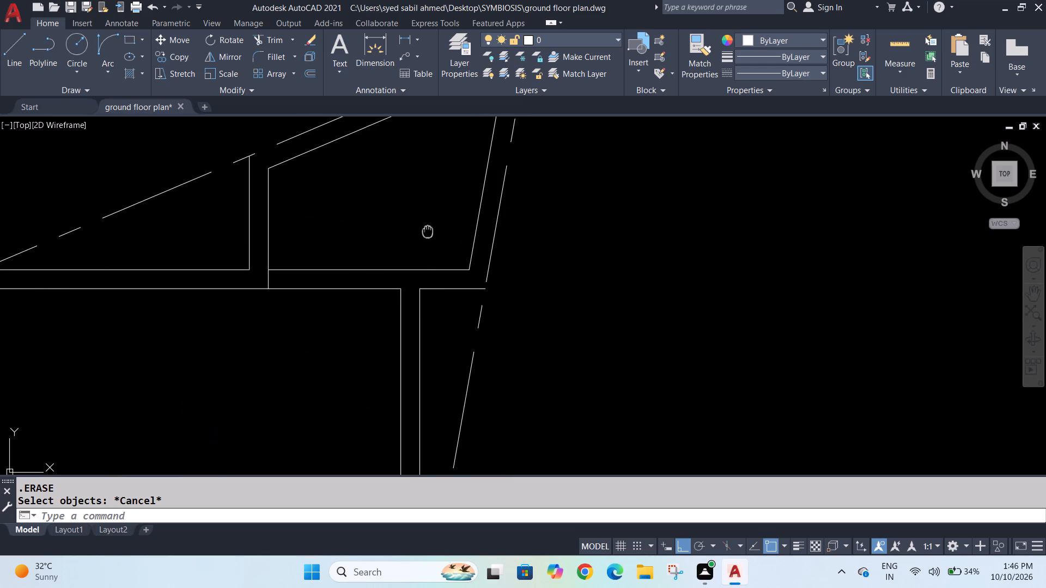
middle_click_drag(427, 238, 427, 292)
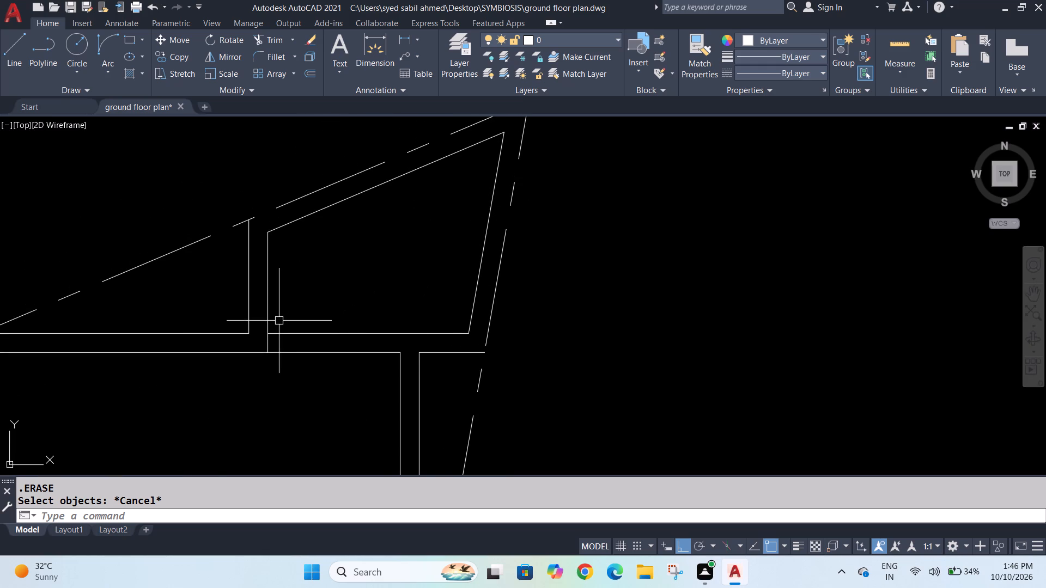
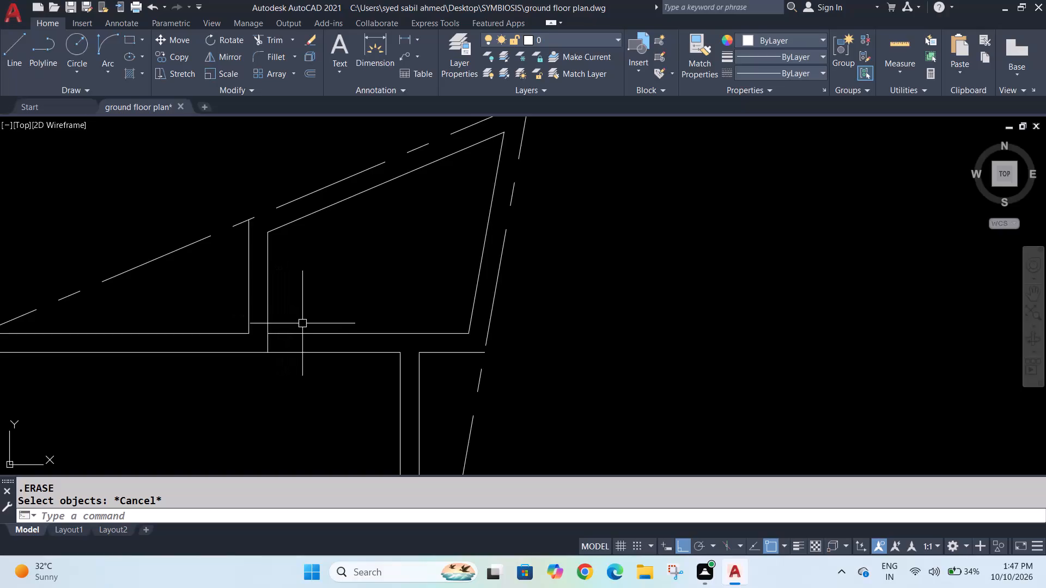
Offset the left wall's inner line of the upper-right corner room by 3" into the room.
key("o")
key("Return")
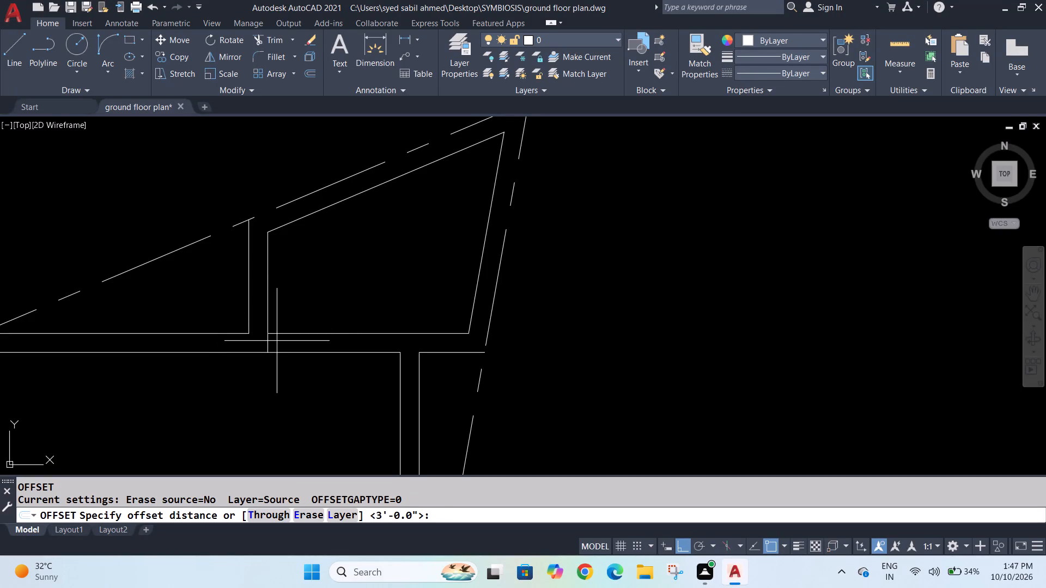
key("2")
key("BackSpace")
type("3\"")
key("Return")
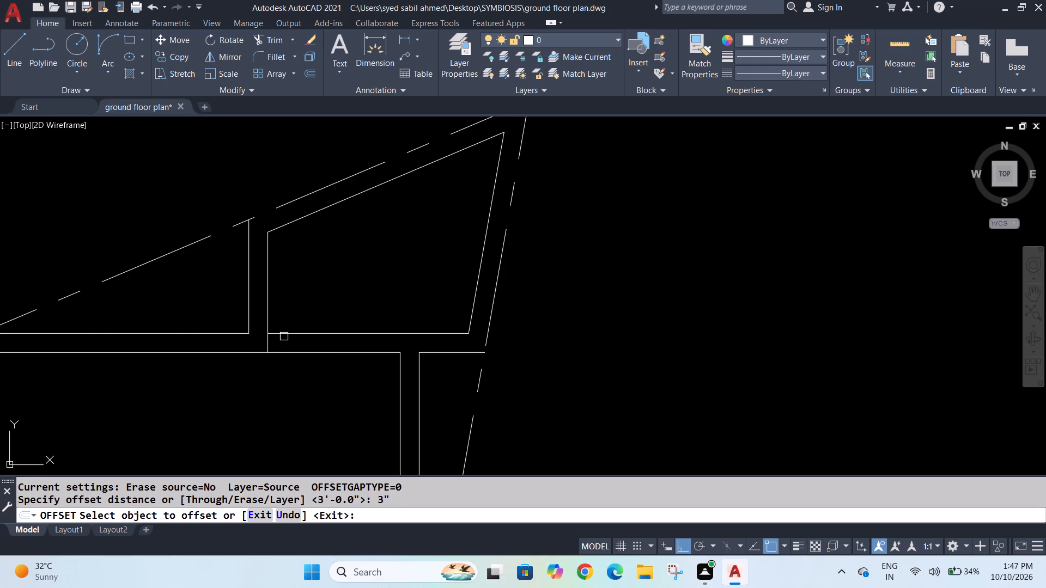
left_click(269, 344)
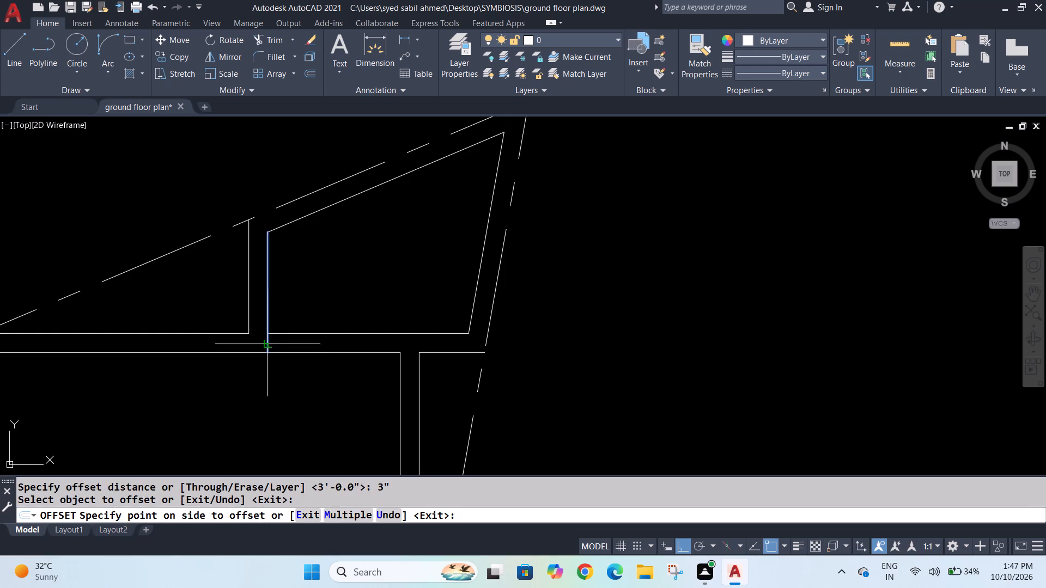
left_click(276, 344)
type("ttr")
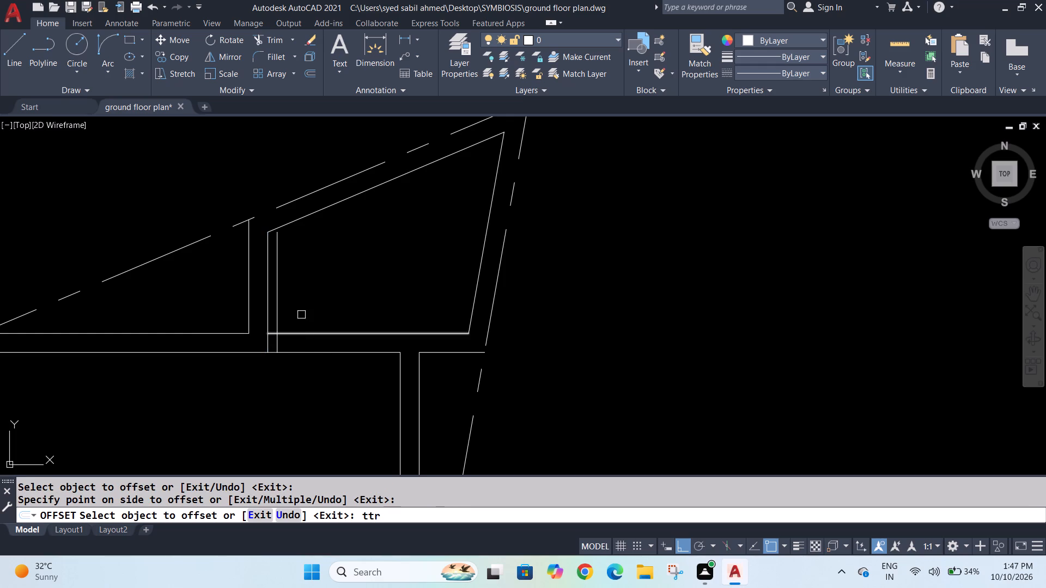
key("Return")
key("Escape")
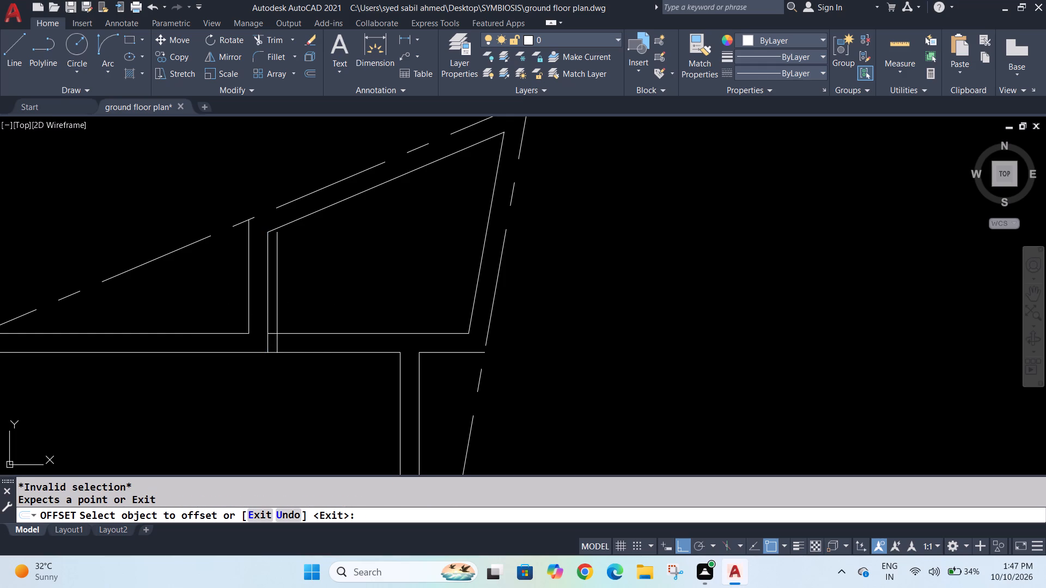
key("Escape")
key("Escape")
Trim the offset line above the bottom wall and the original line inside the wall thickness, leaving only the door's left jamb.
type("tr")
key("Return")
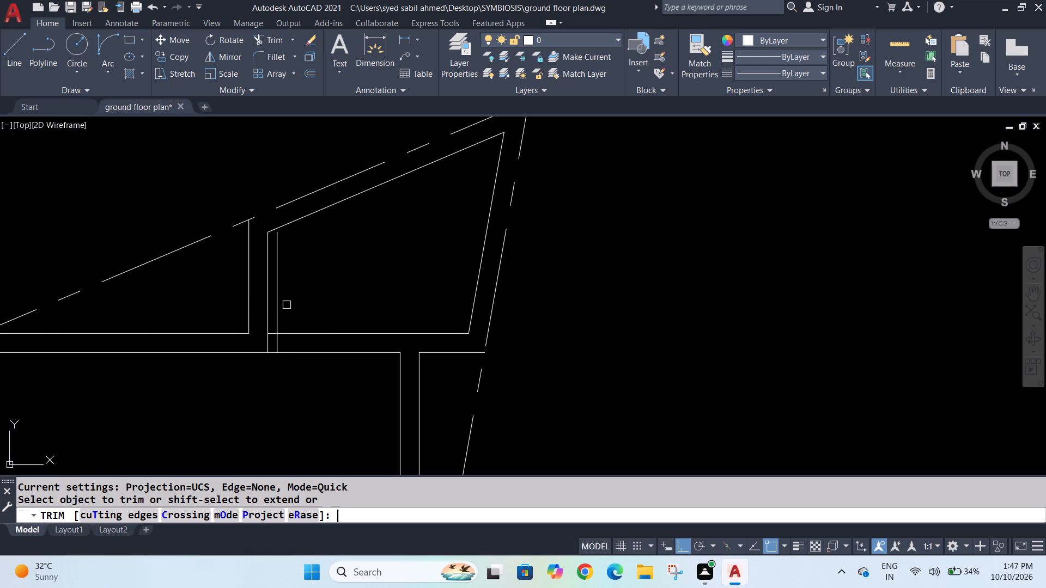
left_click(276, 300)
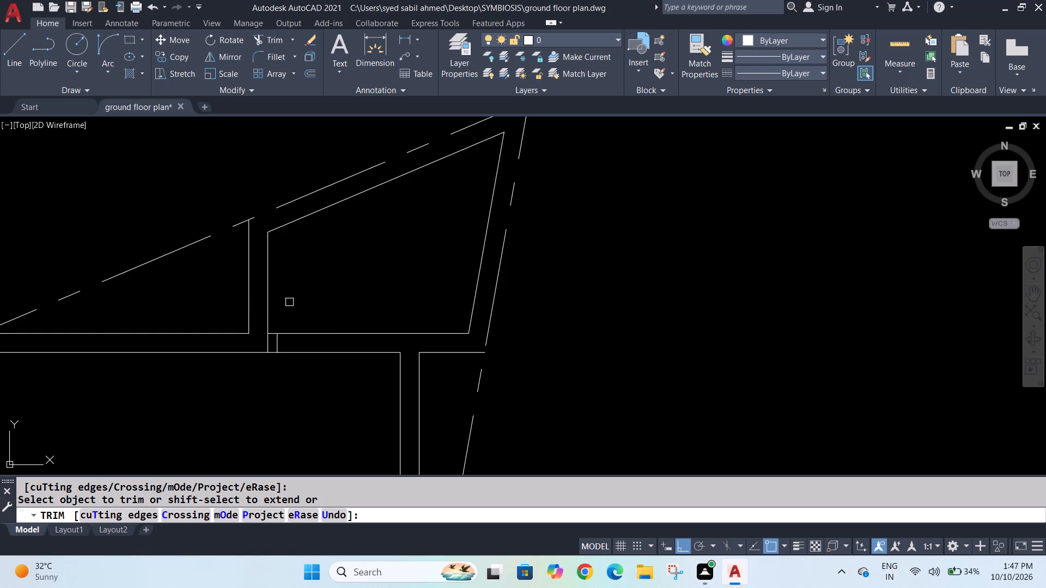
left_click(266, 344)
key("Escape")
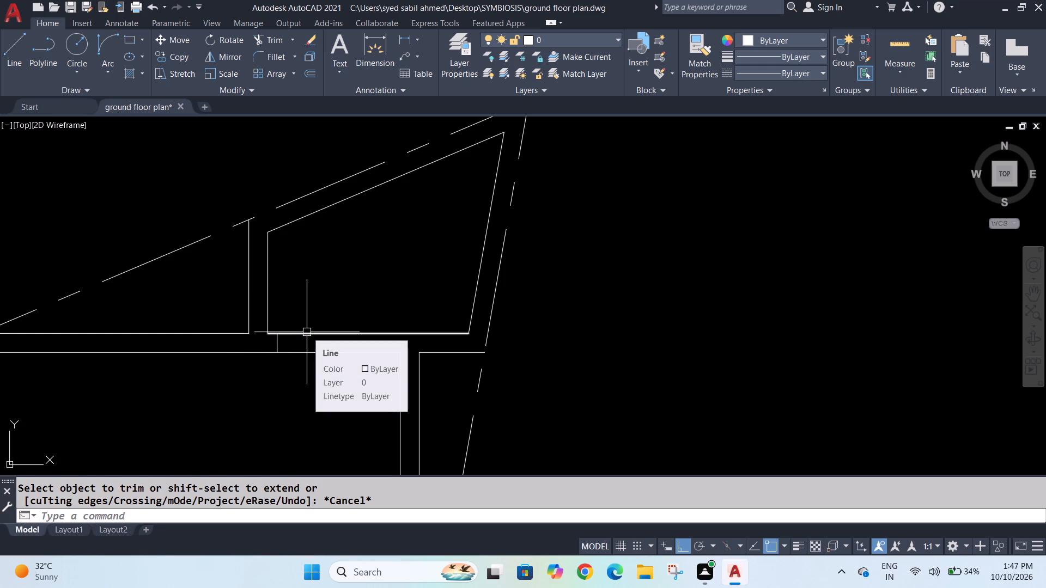
Offset the left jamb line 2'-6" to the right along the corner room's bottom wall.
key("o")
key("Return")
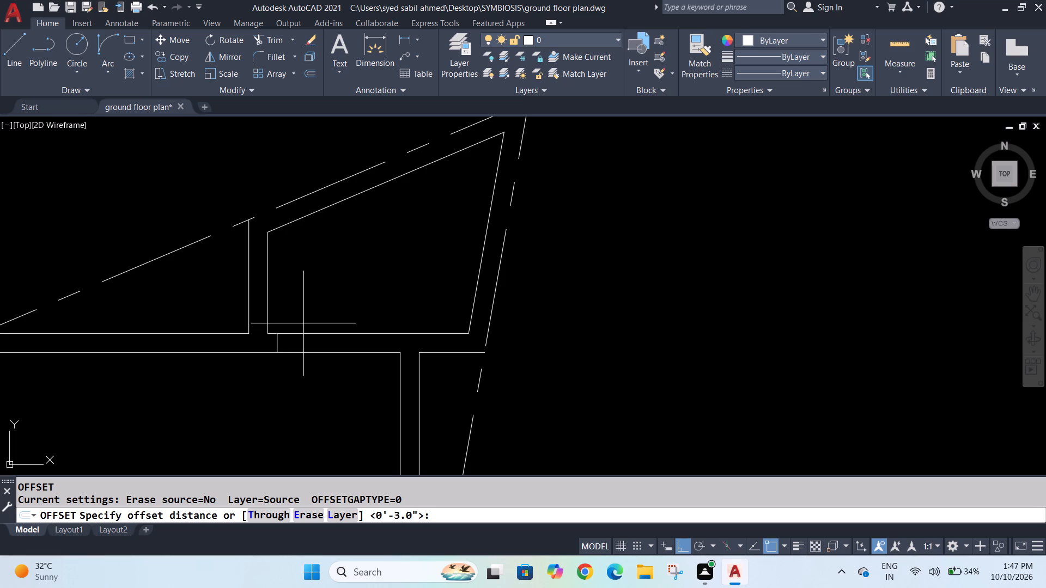
key("2")
key("apostrophe")
key("6")
key("BackSpace")
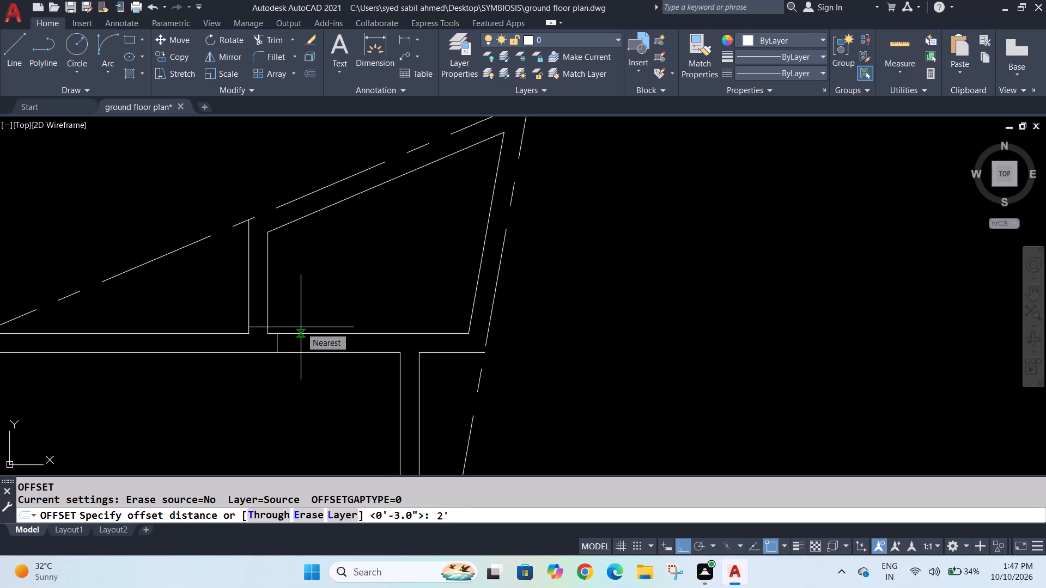
key("minus")
type("6\"")
key("Return")
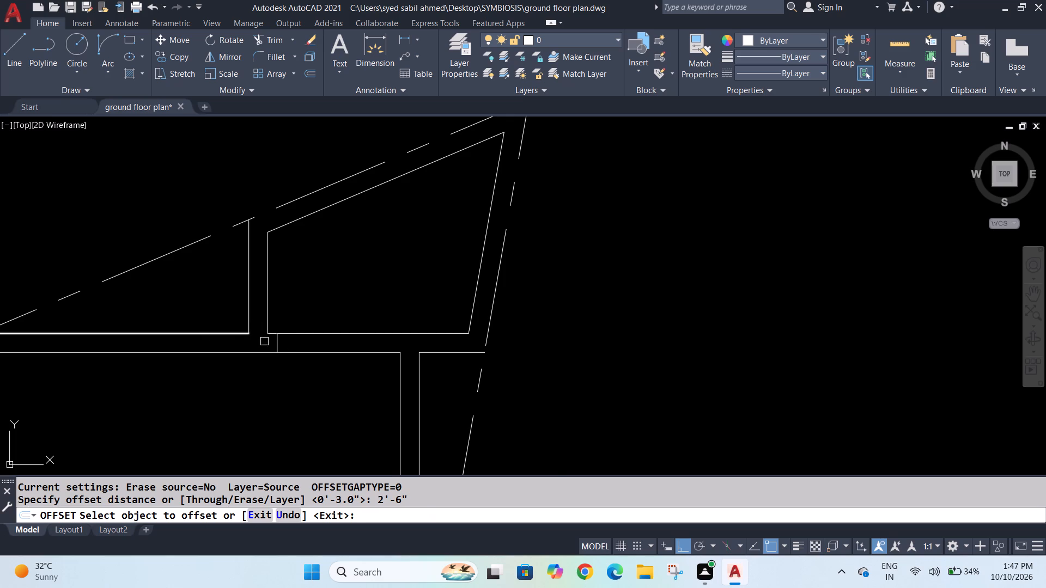
scroll(298, 360, "up", 2)
left_click(244, 316)
left_click(387, 310)
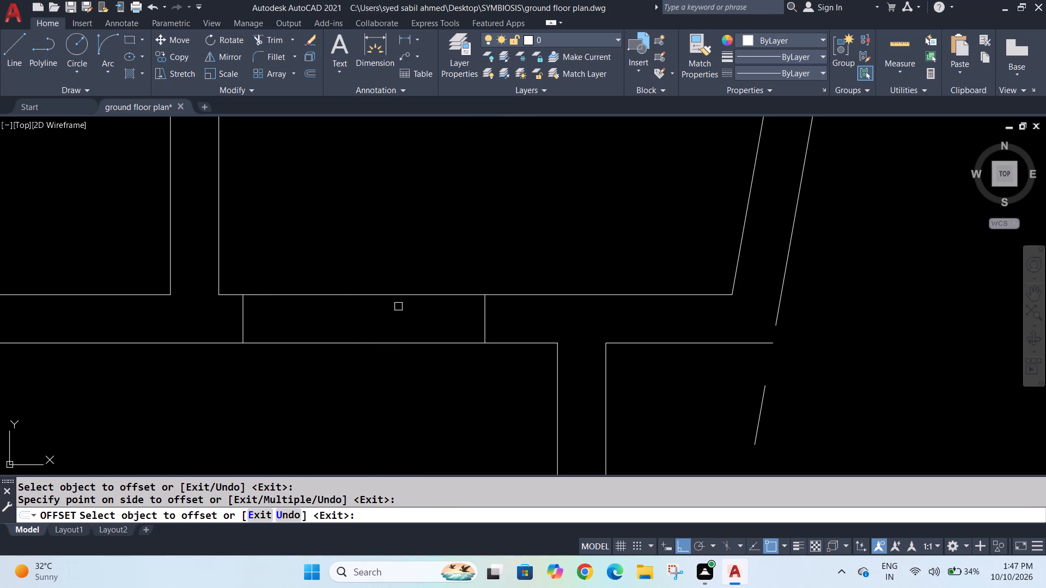
key("Escape")
key("Escape")
Trim both bottom wall lines between the two jambs to clear the corner room's door opening.
type("tr")
key("Return")
left_click_drag(375, 265, 395, 382)
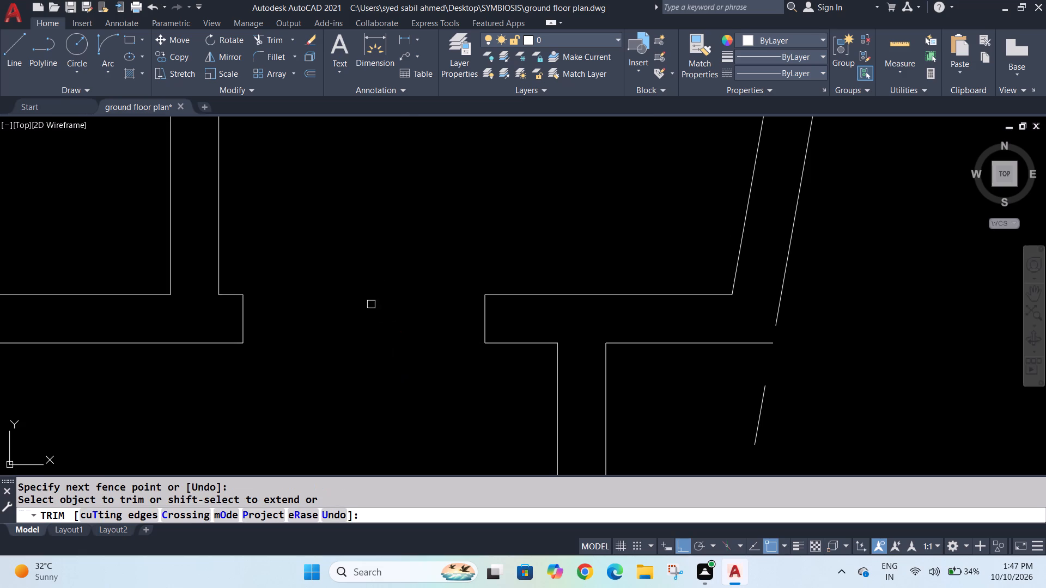
scroll(360, 275, "down", 2)
scroll(388, 203, "up", 1)
middle_click_drag(388, 204, 373, 250)
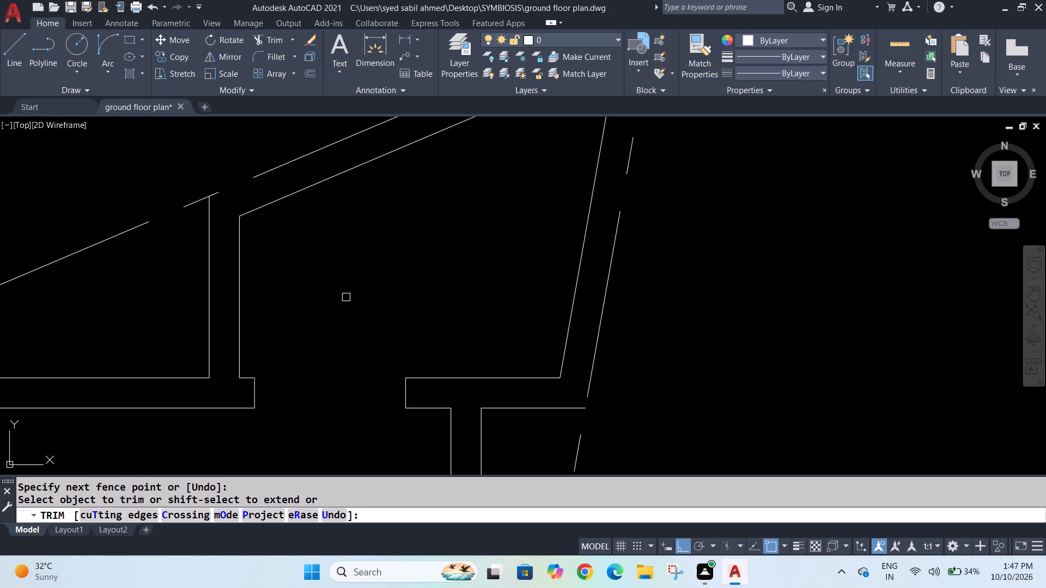
key("Escape")
key("Escape")
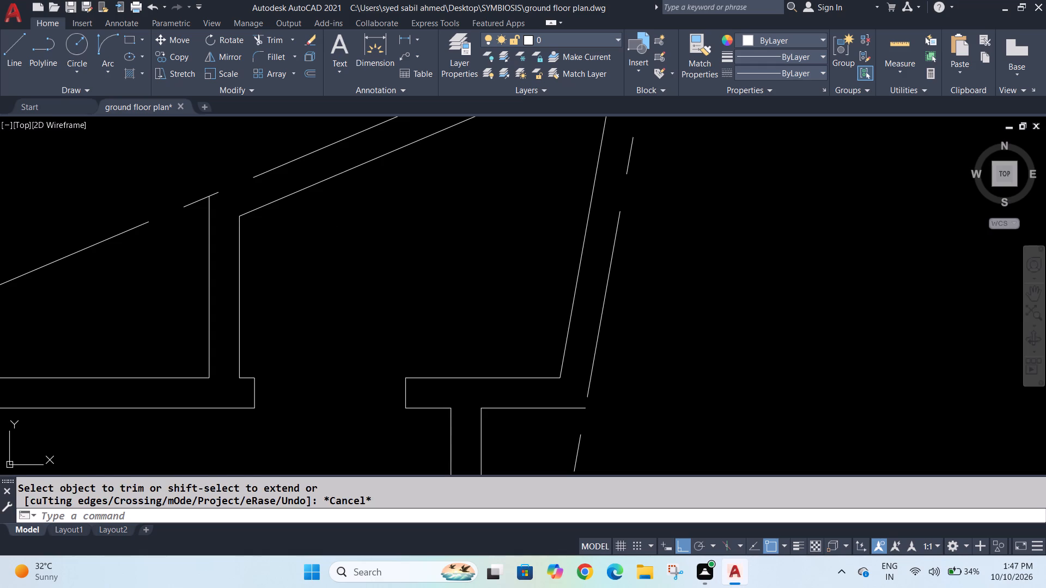
Draw a 2'-6" by 2" rectangular door leaf up into the corner room from the left jamb's lower end.
key("l")
key("space")
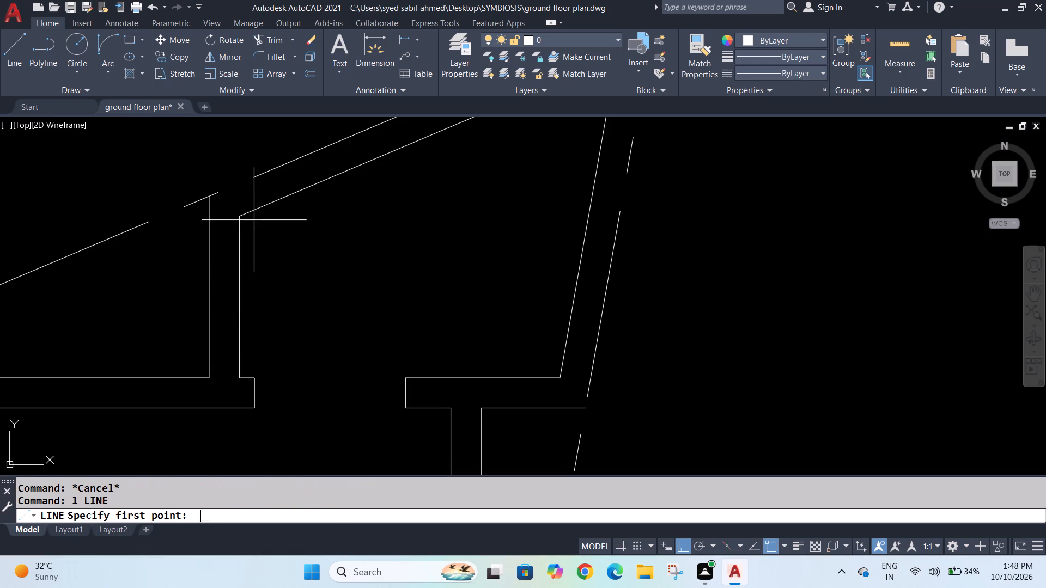
left_click(253, 409)
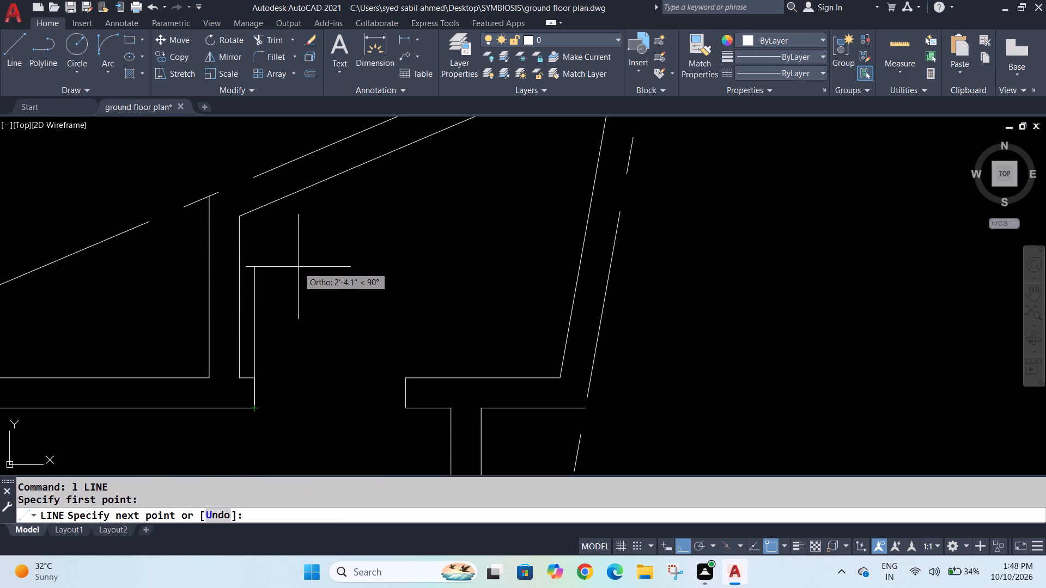
type("2'")
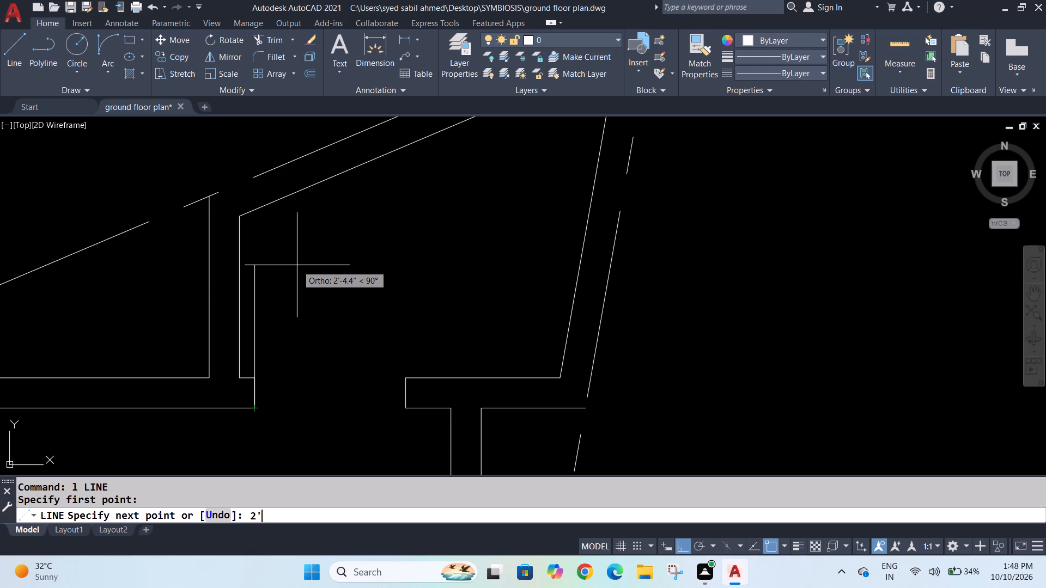
type("-6\"")
key("Return")
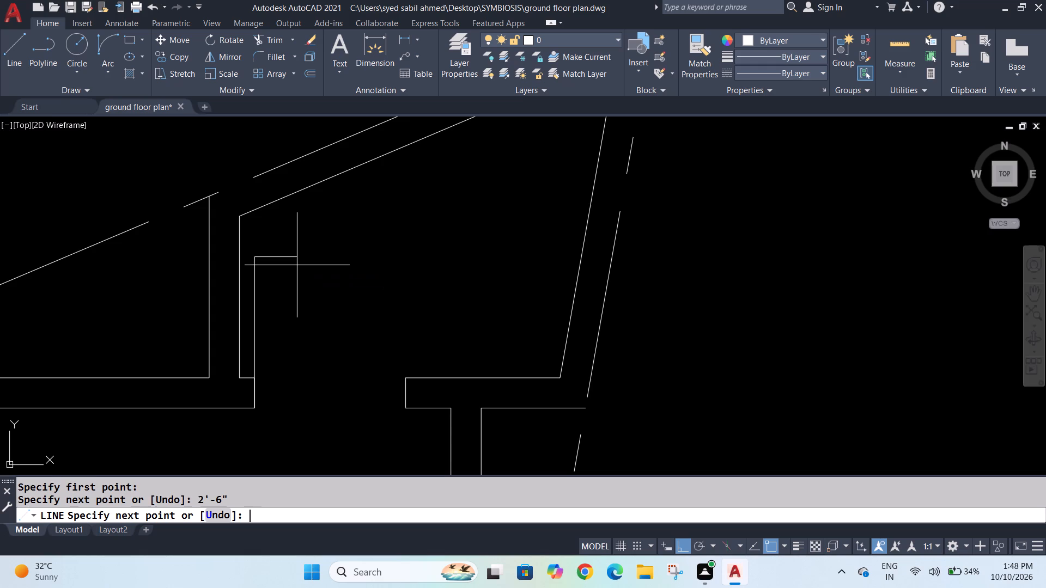
key("2")
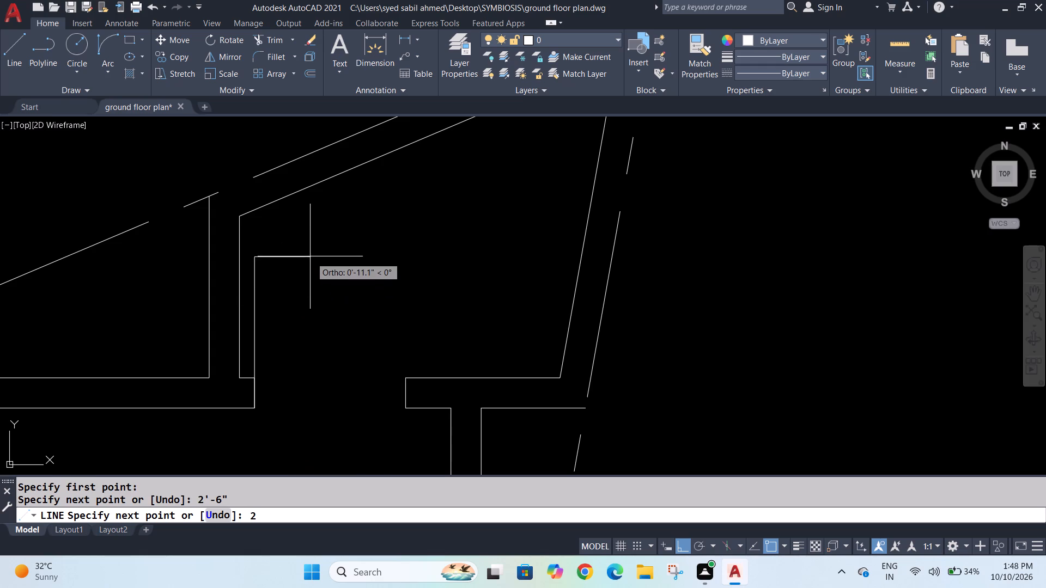
key("shift+quotedbl")
key("Return")
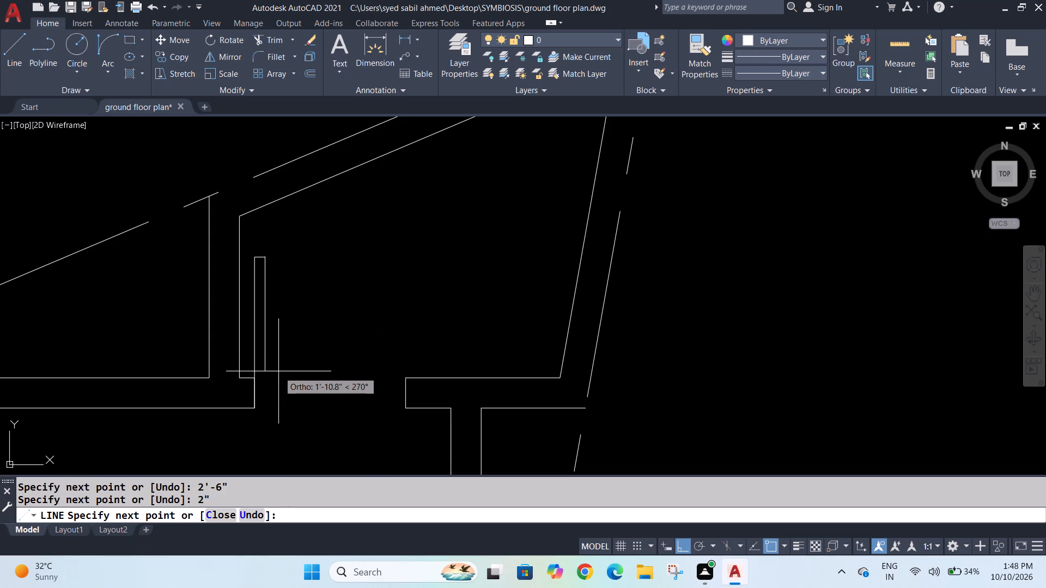
key("2")
type("'-")
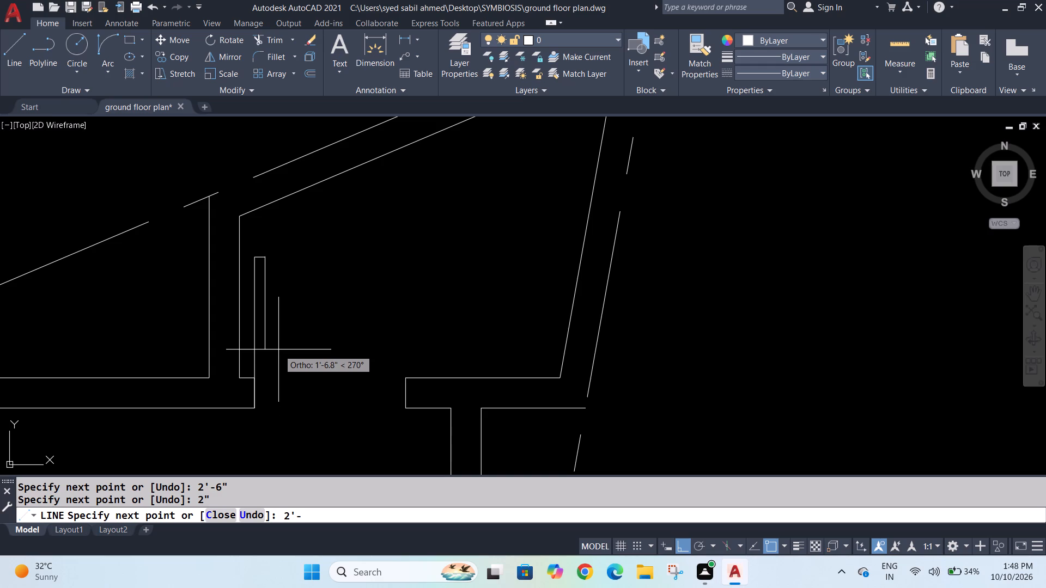
key("6")
key("shift+quotedbl")
key("Return")
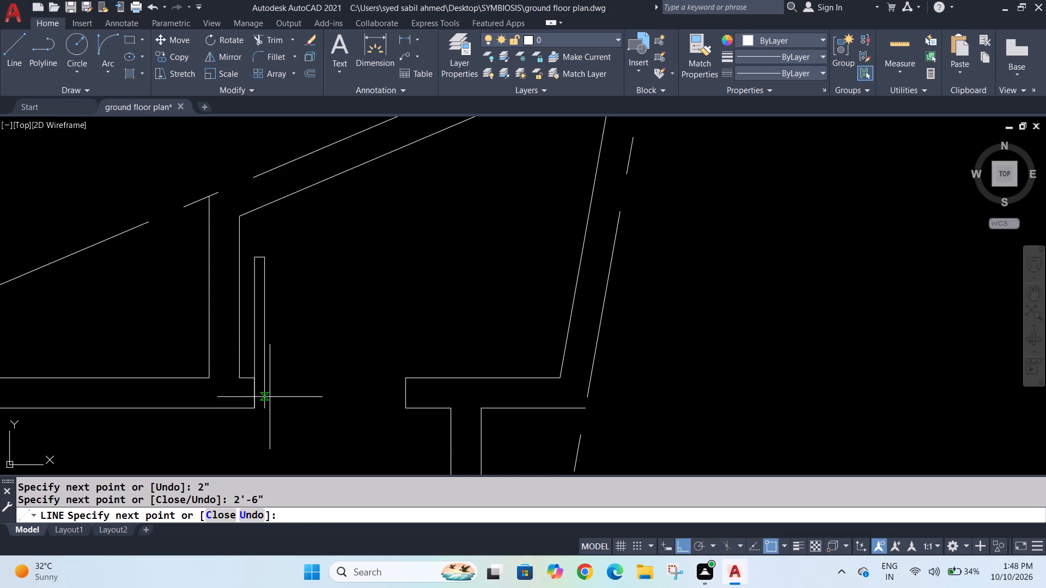
left_click(257, 408)
key("Escape")
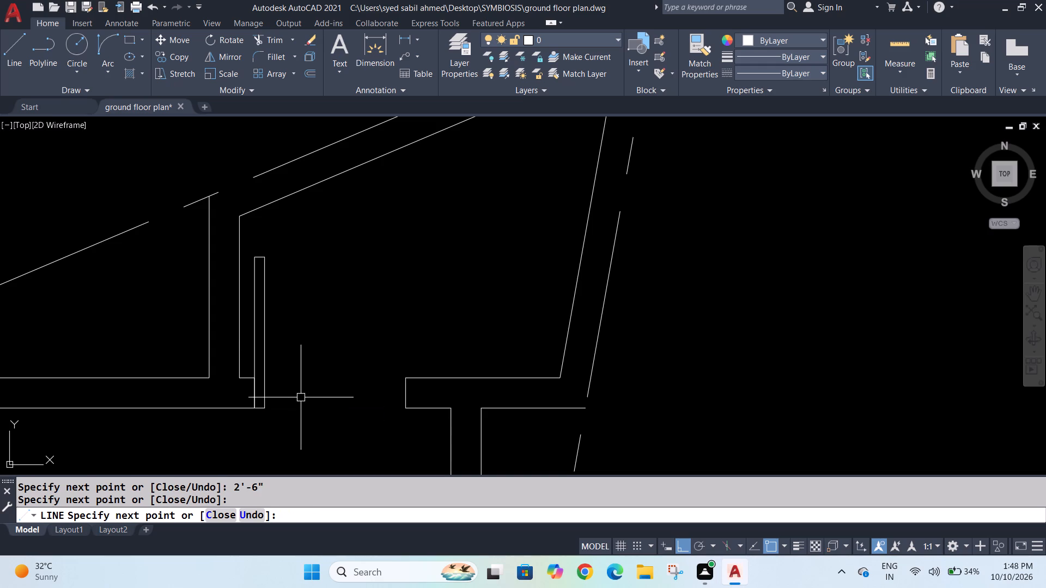
key("Escape")
Draw a line across the door opening from the door leaf's lower right corner to the right jamb's lower end.
key("l")
key("space")
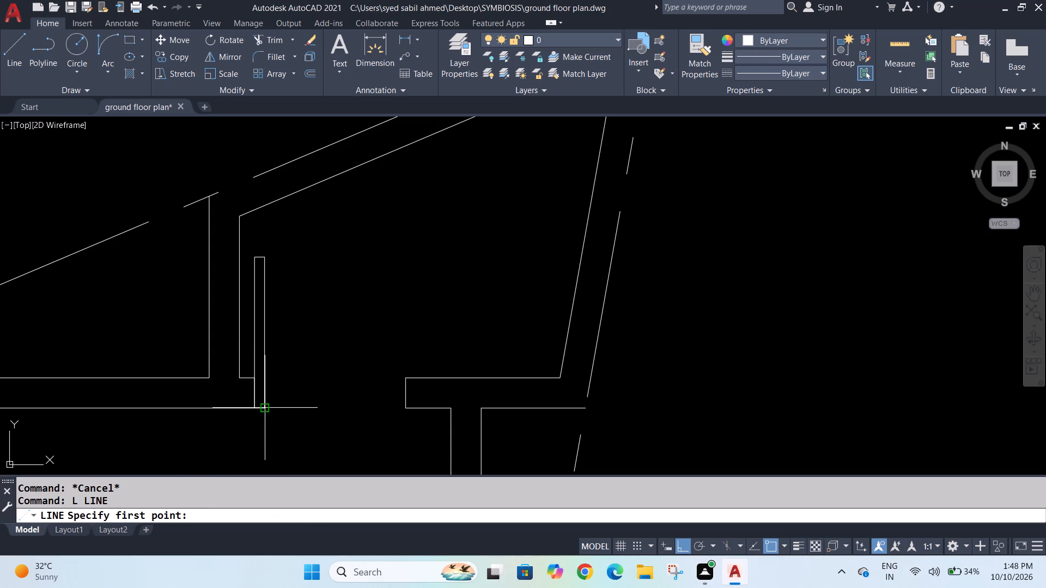
left_click(266, 408)
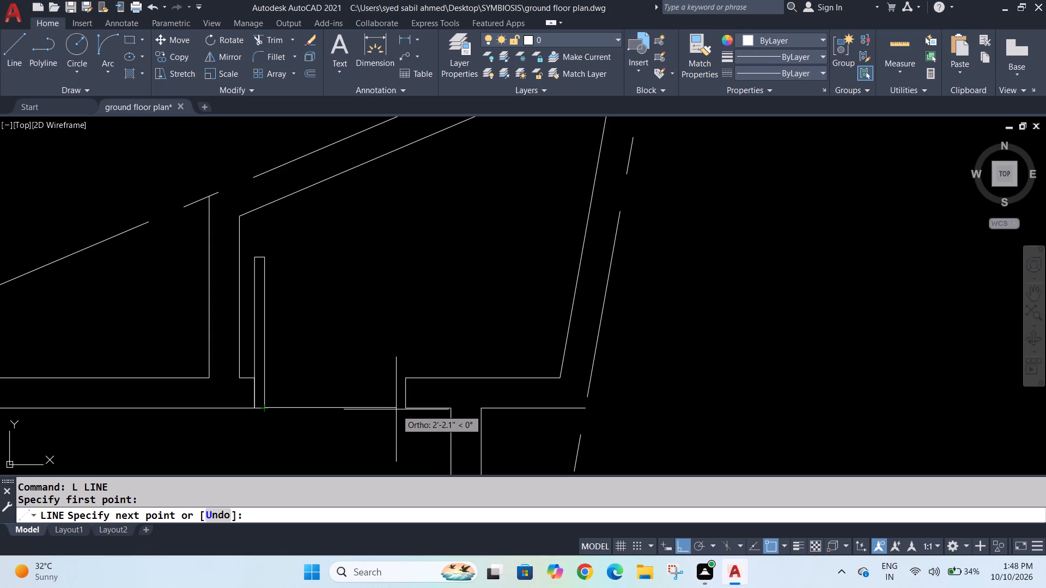
left_click(405, 408)
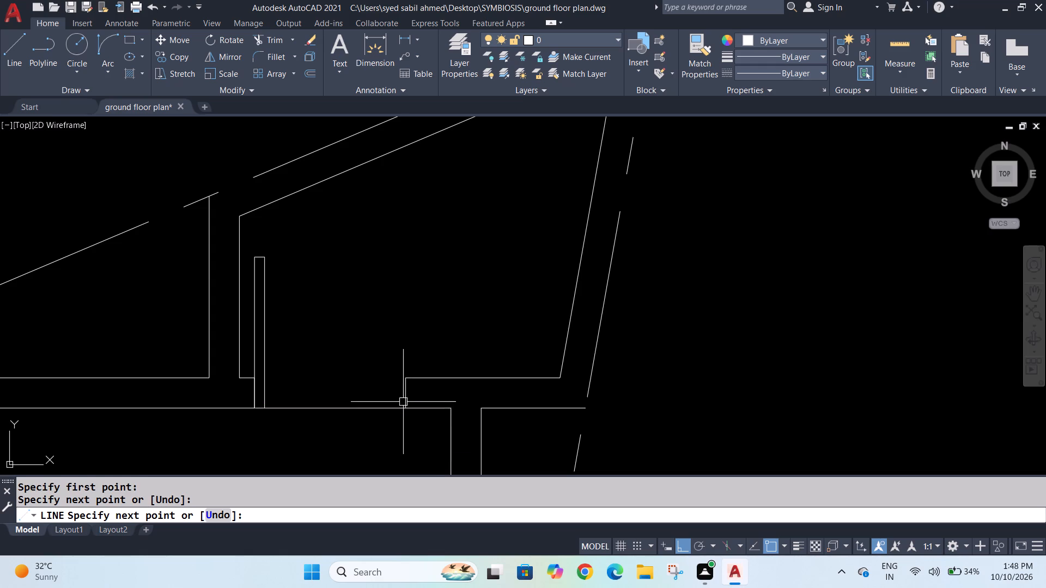
key("Escape")
Draw the door swing arc from the right jamb's lower end to the door leaf's upper right corner.
left_click(104, 41)
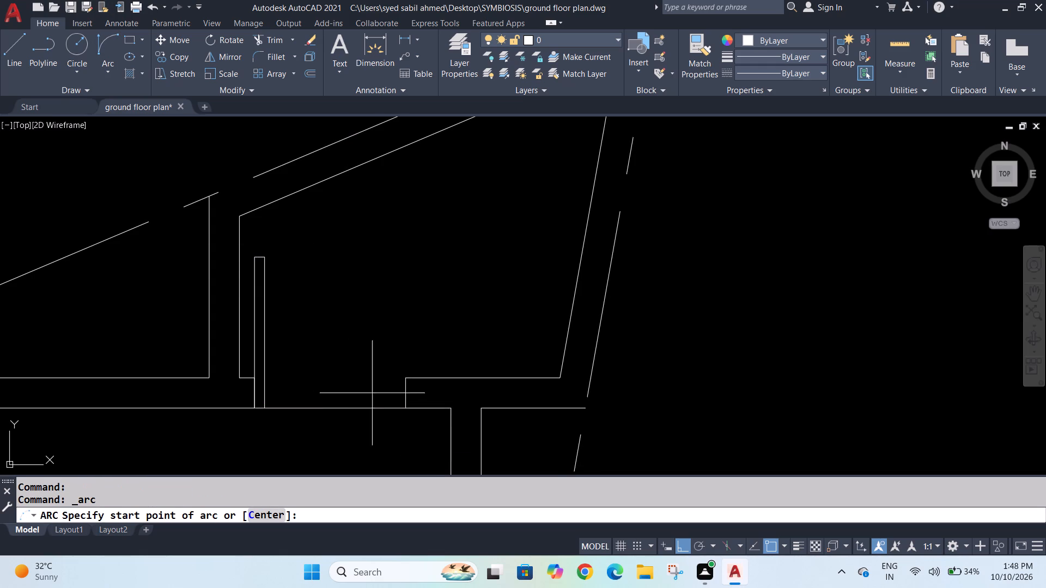
left_click(408, 409)
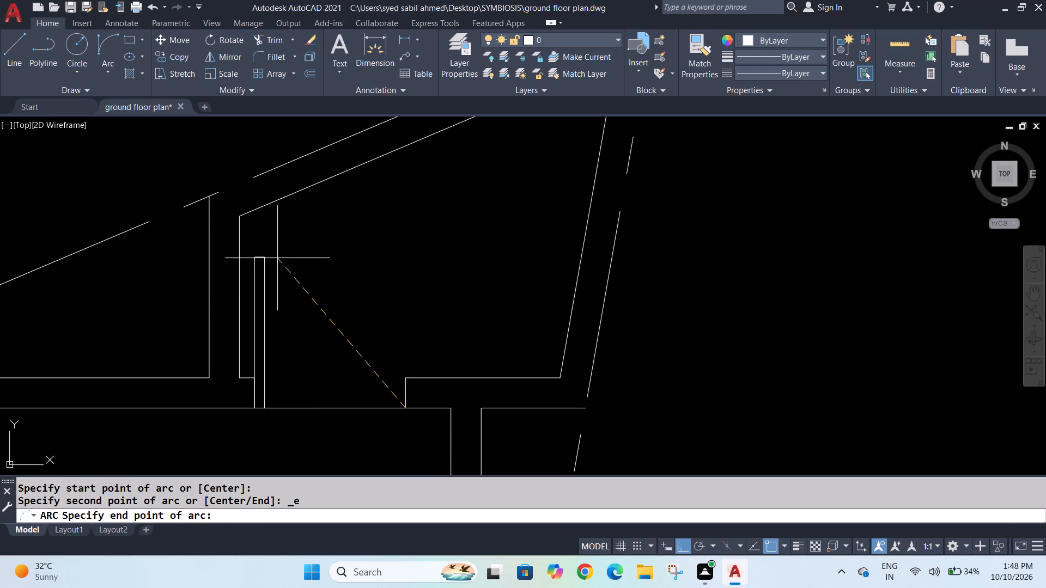
left_click(265, 260)
left_click(303, 299)
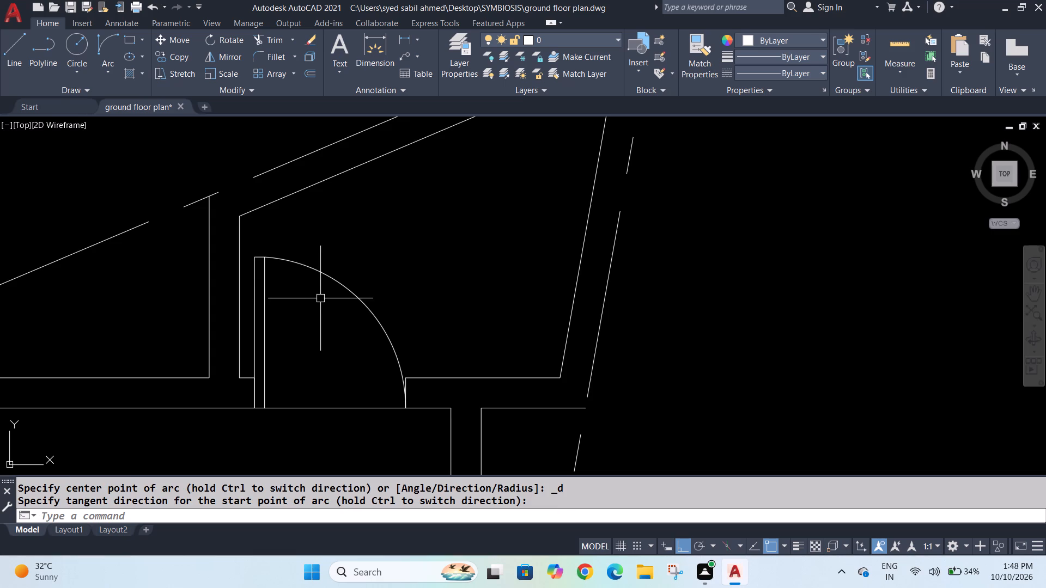
key("Escape")
key("Escape")
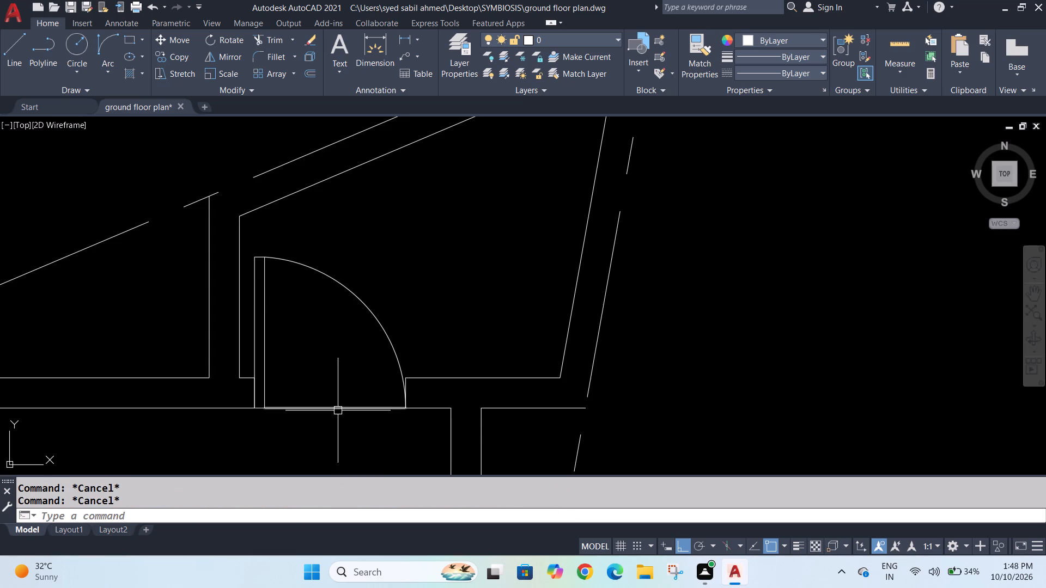
Erase the line across the corner room's door opening.
left_click(342, 407)
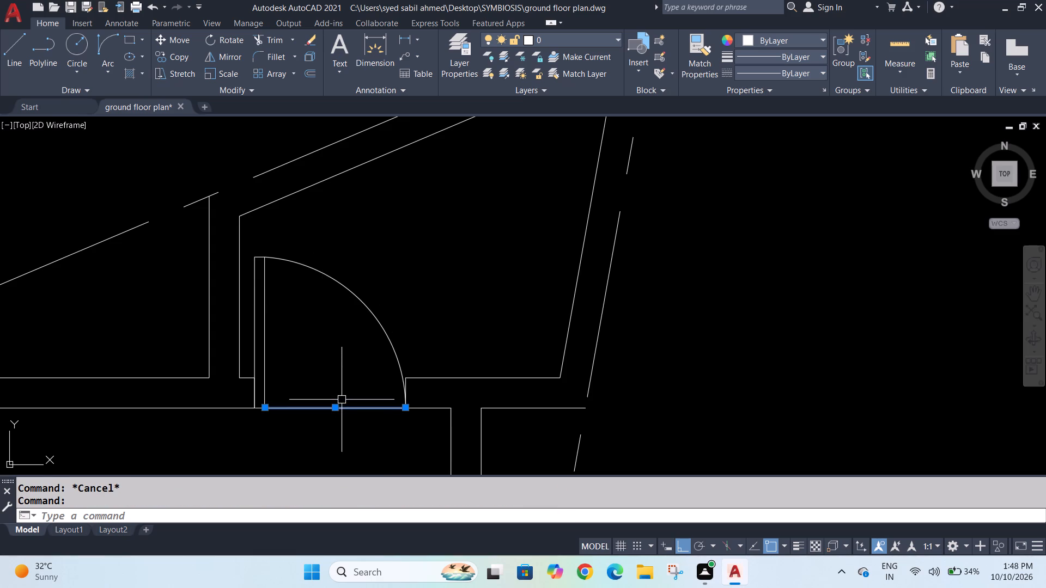
key("Delete")
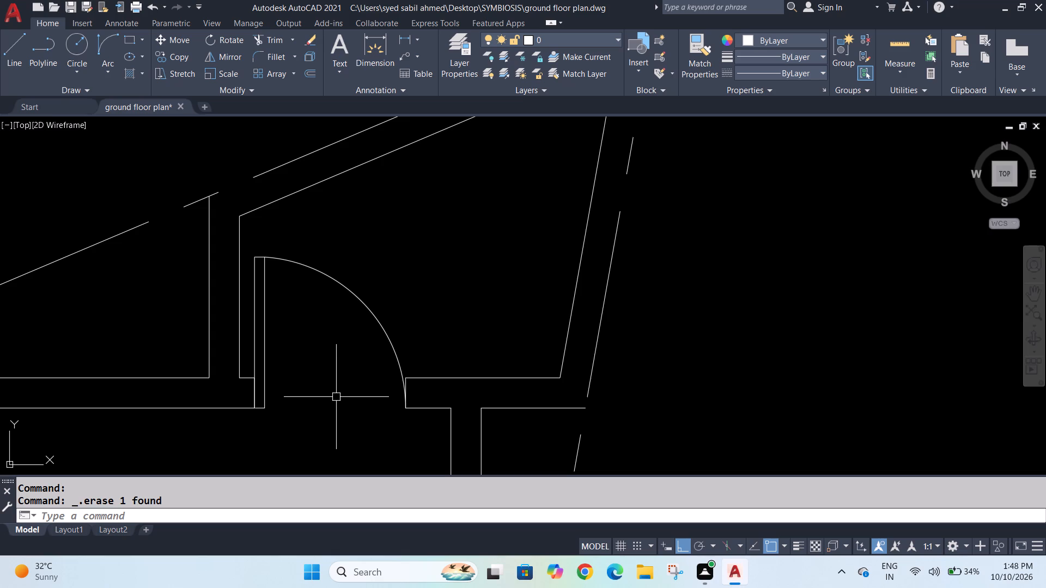
With Ortho off, draw the corner room's outer wall lines from the left partition's top to the boundary apex and down to the bottom wall's end.
scroll(336, 397, "down", 2)
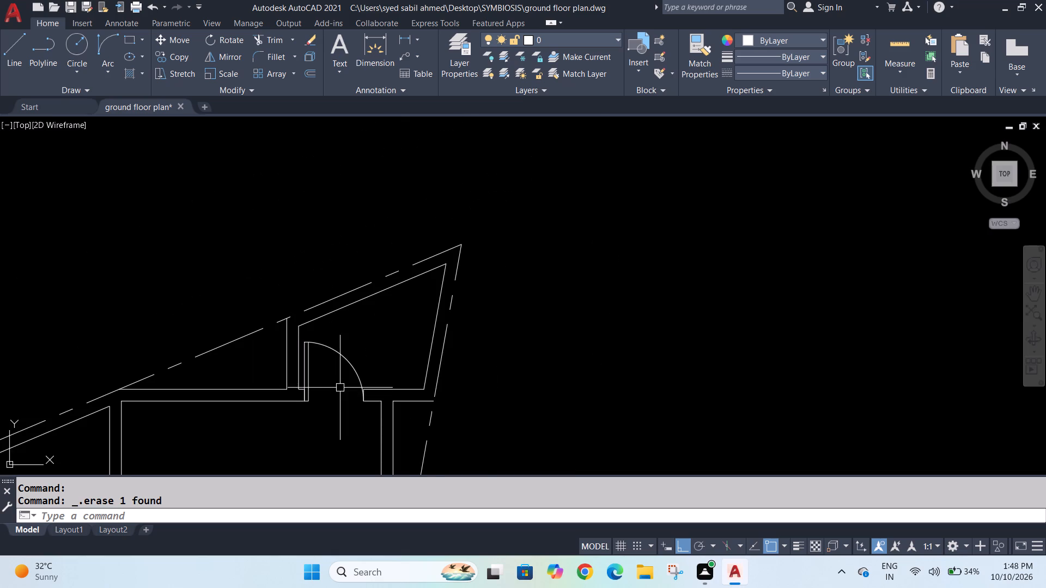
scroll(340, 388, "up", 1)
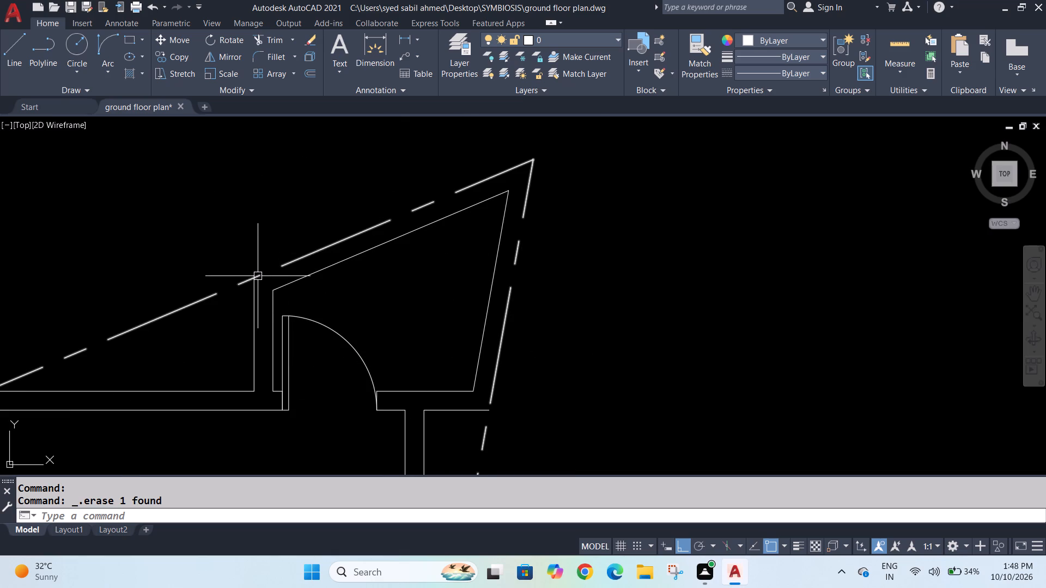
key("l")
key("Return")
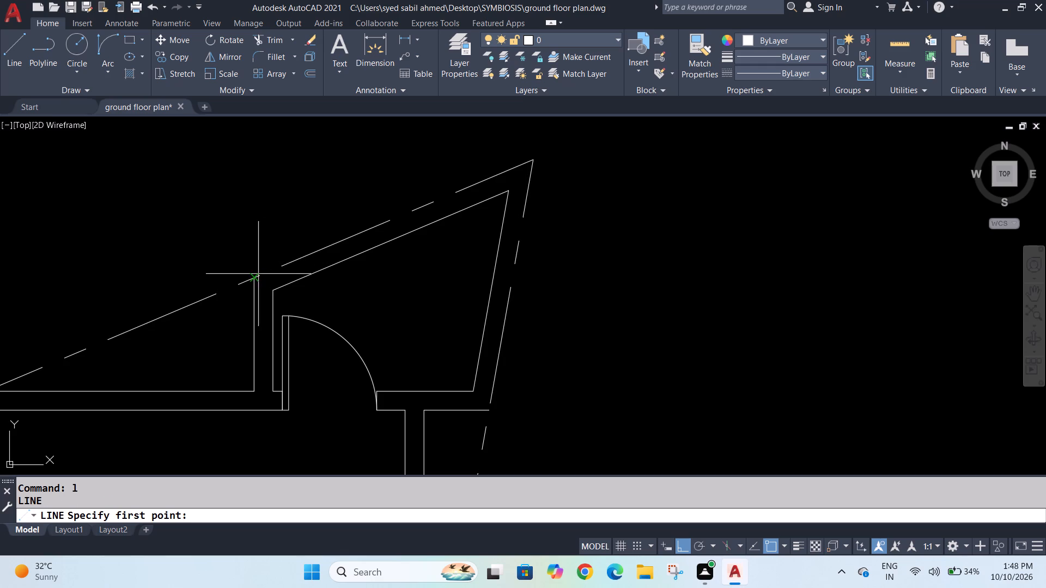
left_click(253, 278)
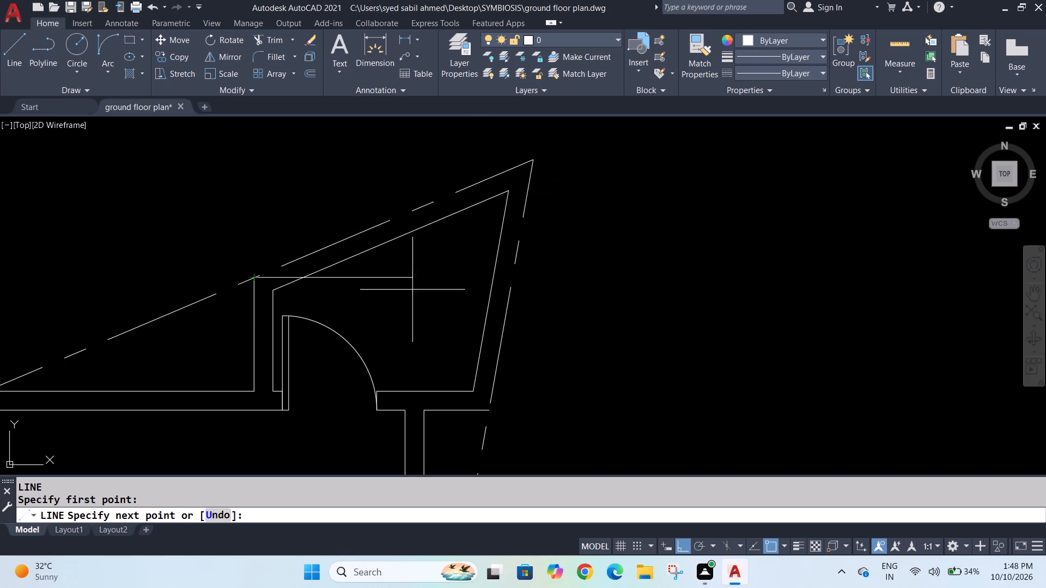
left_click(680, 547)
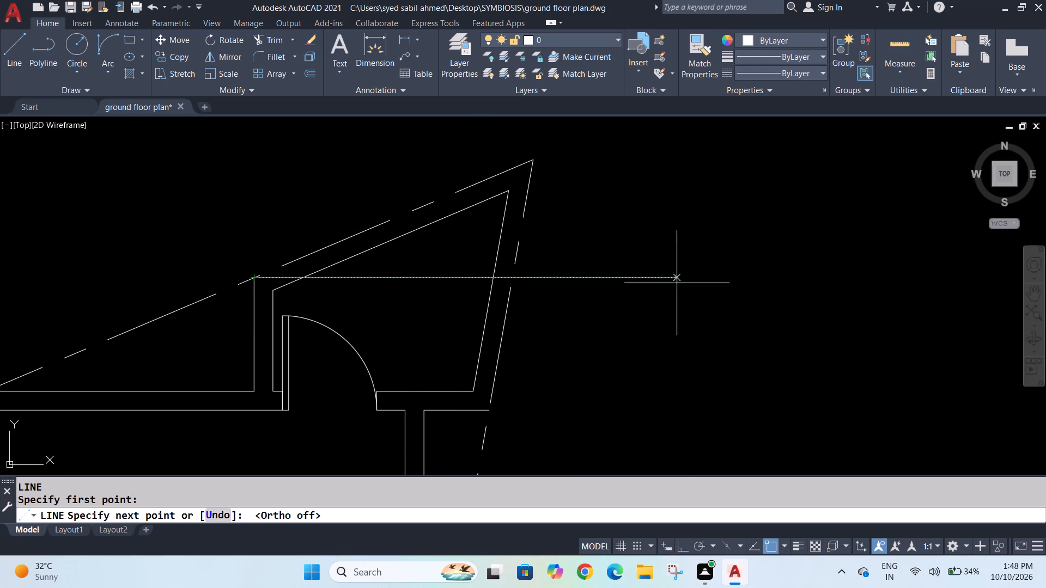
left_click(532, 159)
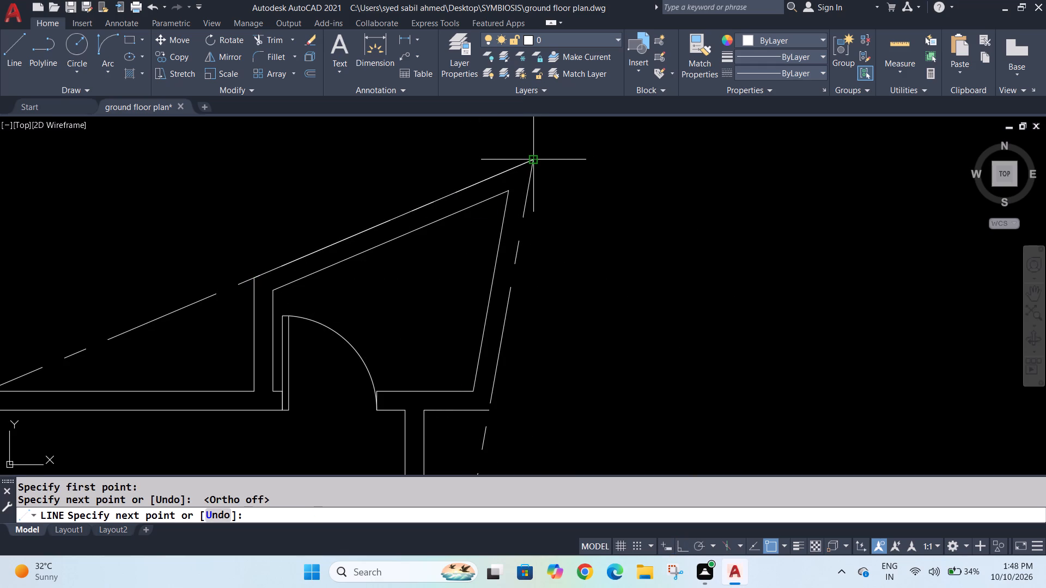
left_click(489, 412)
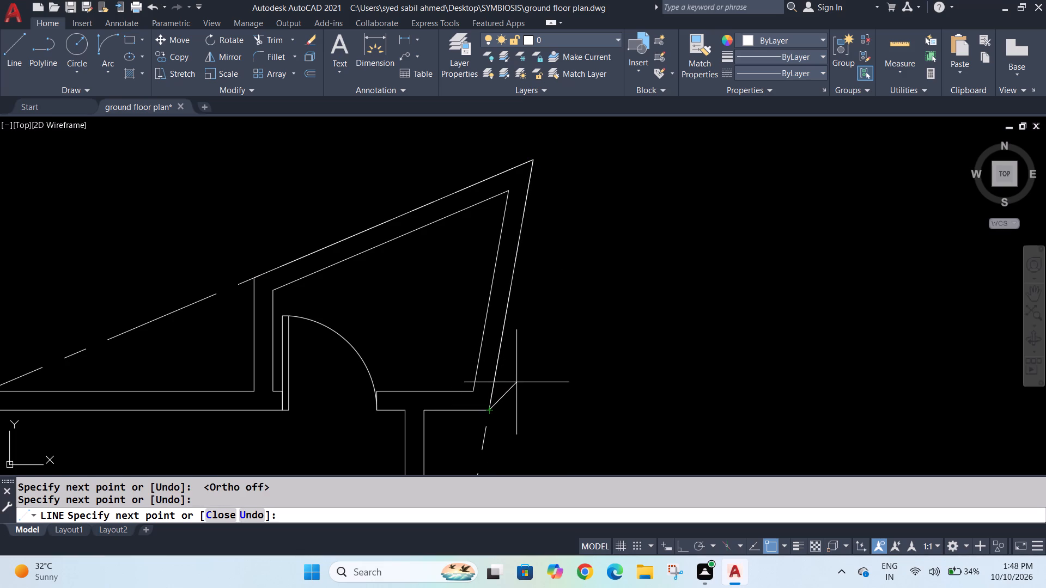
key("Escape")
Draw the outer wall line along the slanted boundary from the upper room's top-left junction to the top of the left outer wall.
middle_click_drag(536, 375, 652, 179)
scroll(652, 181, "up", 1)
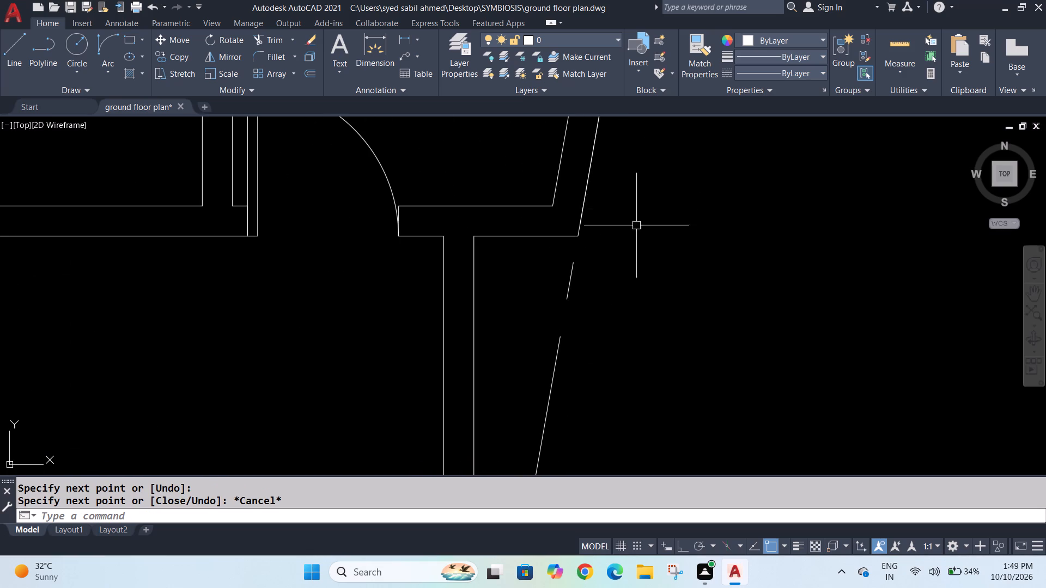
scroll(614, 320, "down", 3)
middle_click_drag(612, 399, 798, 323)
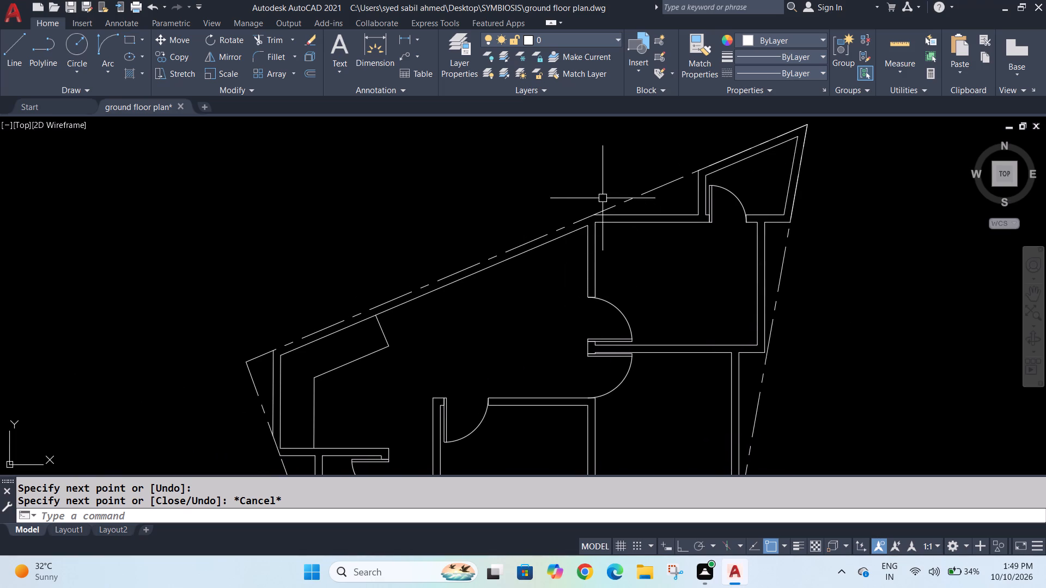
key("l")
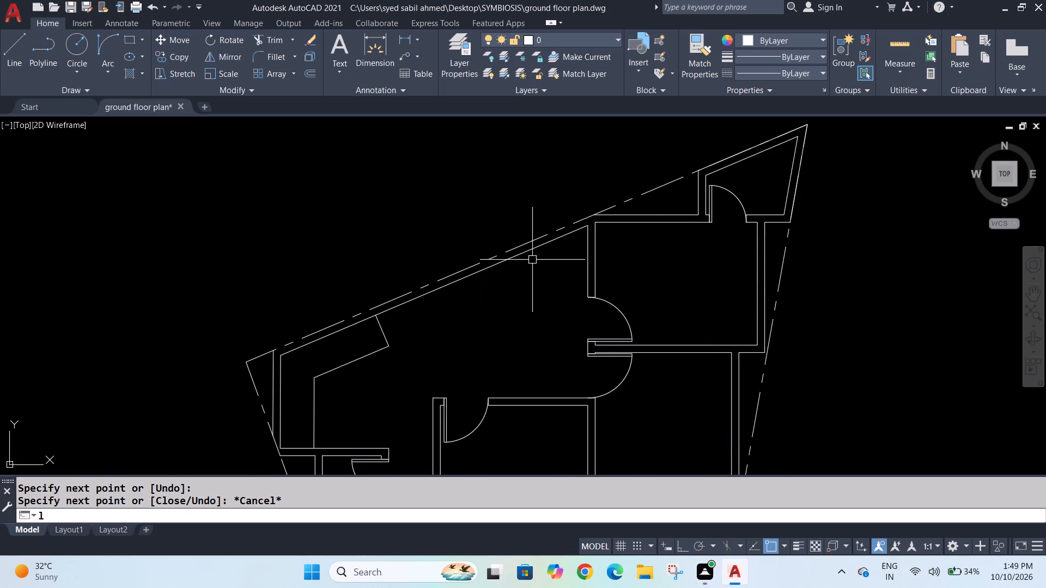
key("Return")
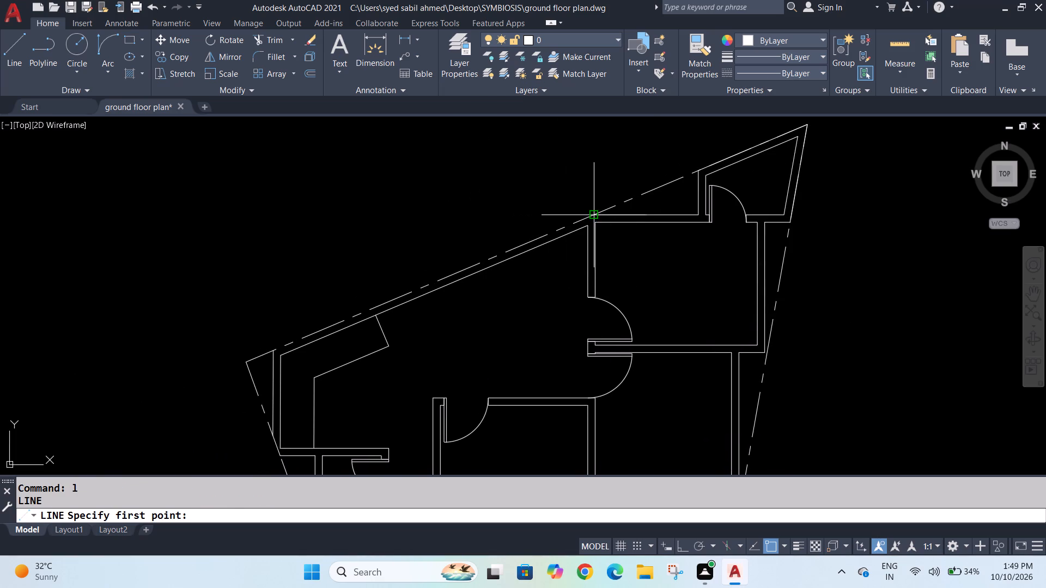
left_click(593, 215)
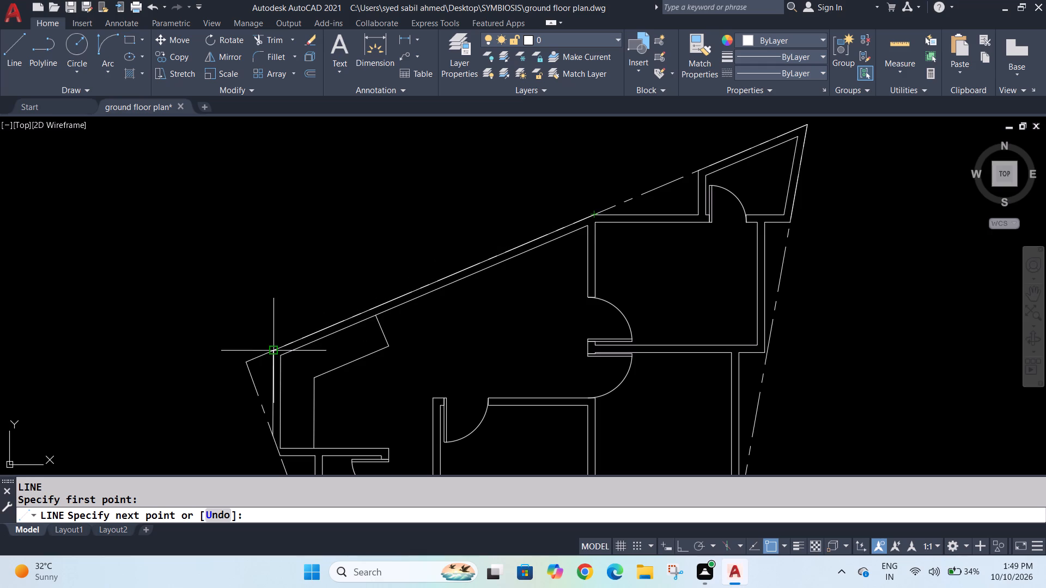
left_click(275, 348)
key("Escape")
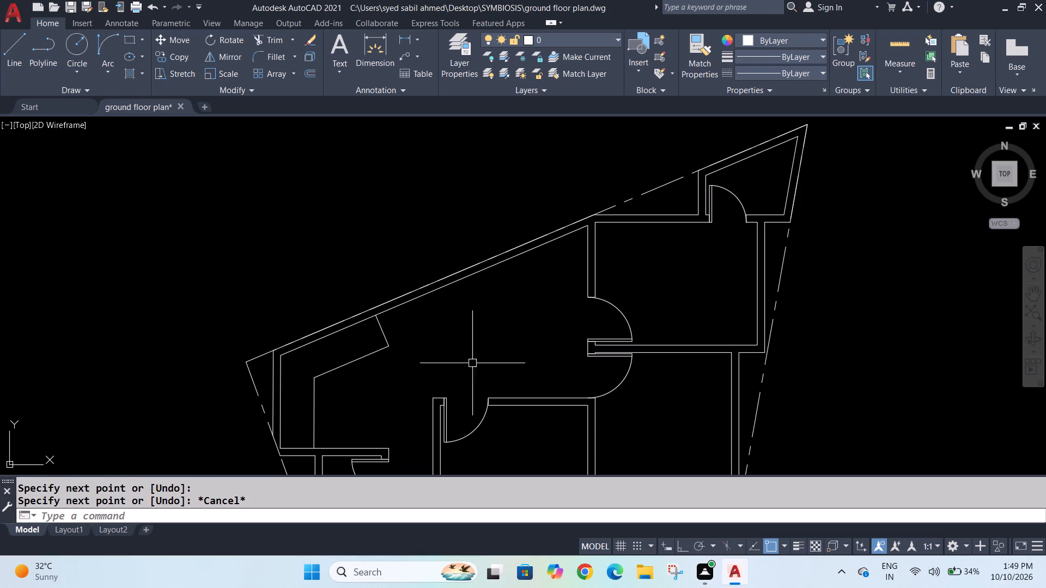
Examine the walls, door openings and boundary lines across the whole ground floor plan.
middle_click_drag(488, 339, 361, 299)
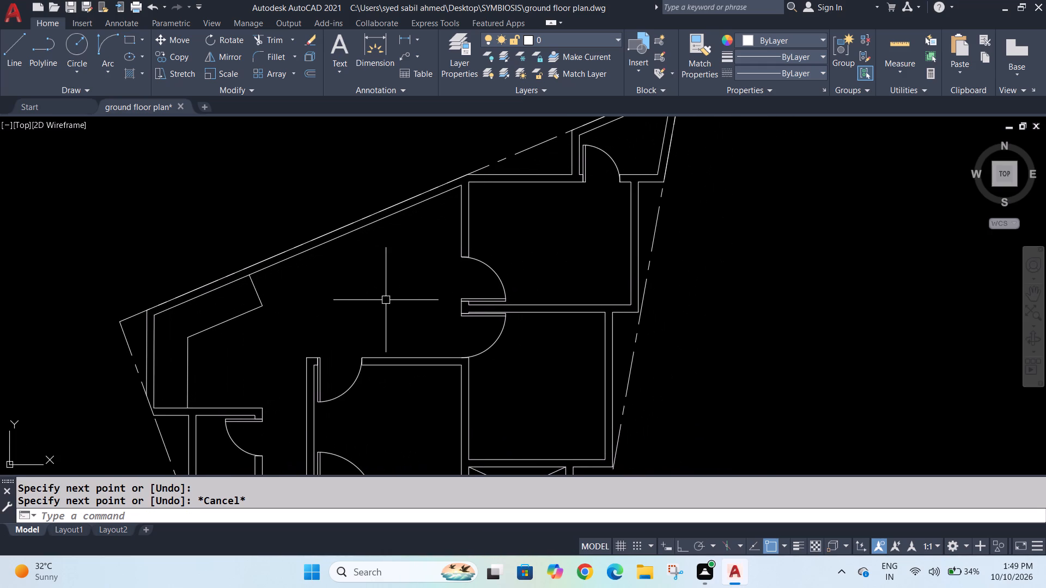
middle_click_drag(386, 300, 390, 271)
scroll(386, 301, "up", 1)
scroll(390, 271, "down", 2)
scroll(348, 207, "up", 4)
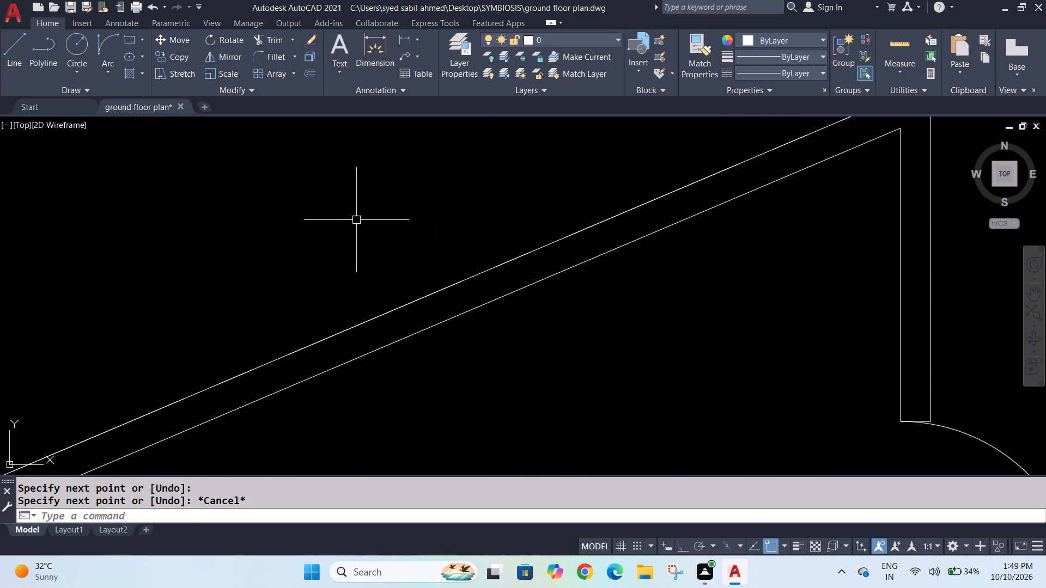
scroll(374, 253, "down", 5)
scroll(382, 264, "up", 3)
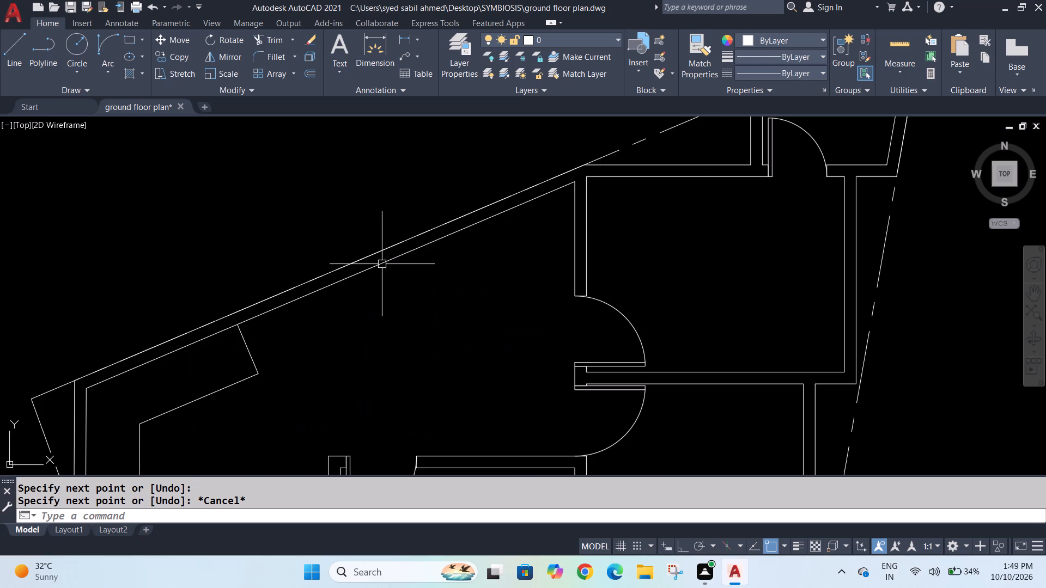
scroll(400, 283, "down", 3)
middle_click_drag(380, 425, 356, 367)
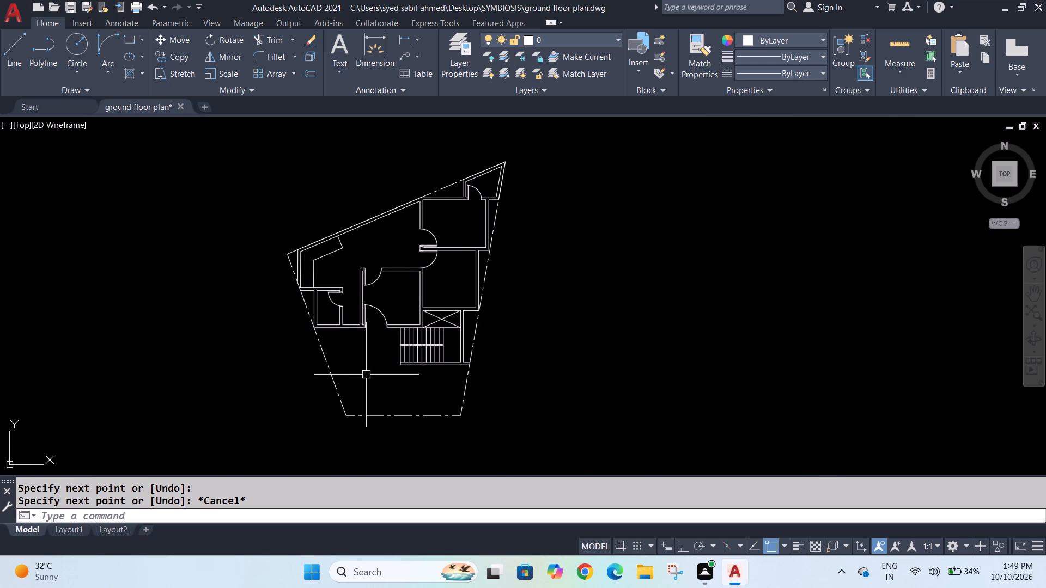
scroll(291, 268, "up", 4)
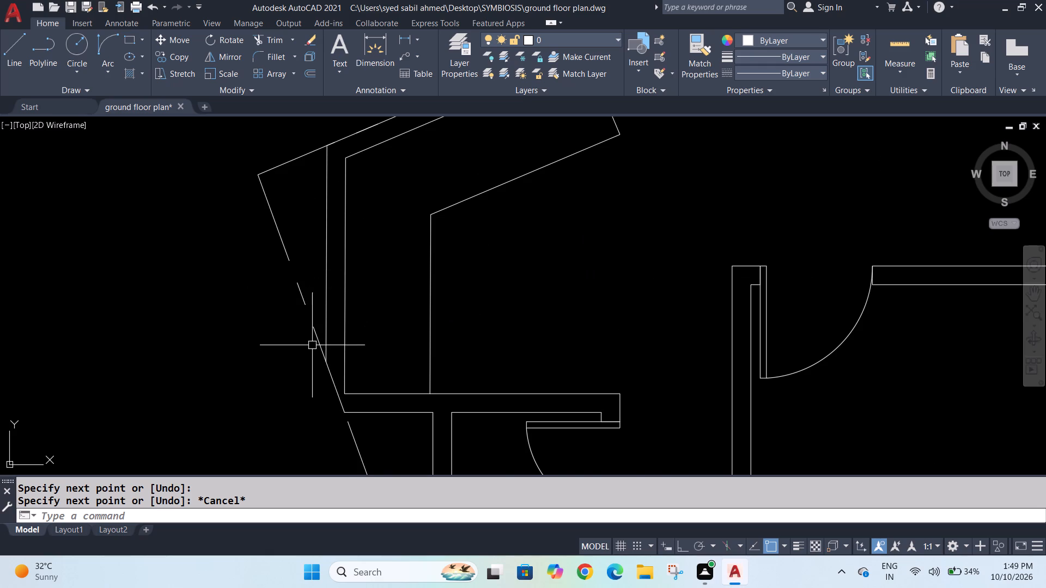
scroll(312, 335, "down", 3)
scroll(368, 426, "up", 4)
scroll(376, 379, "down", 4)
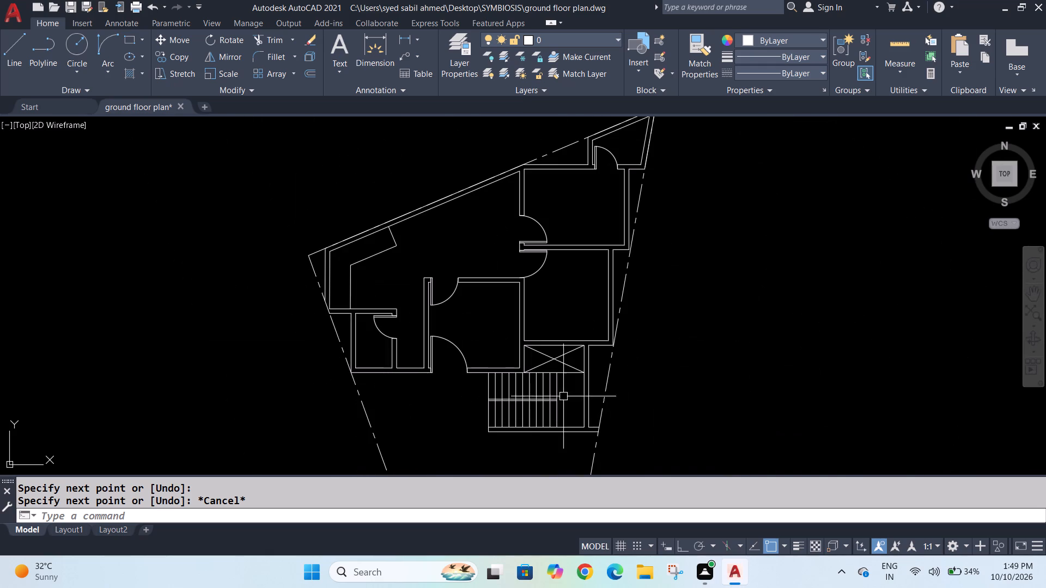
scroll(630, 350, "up", 2)
scroll(630, 350, "down", 2)
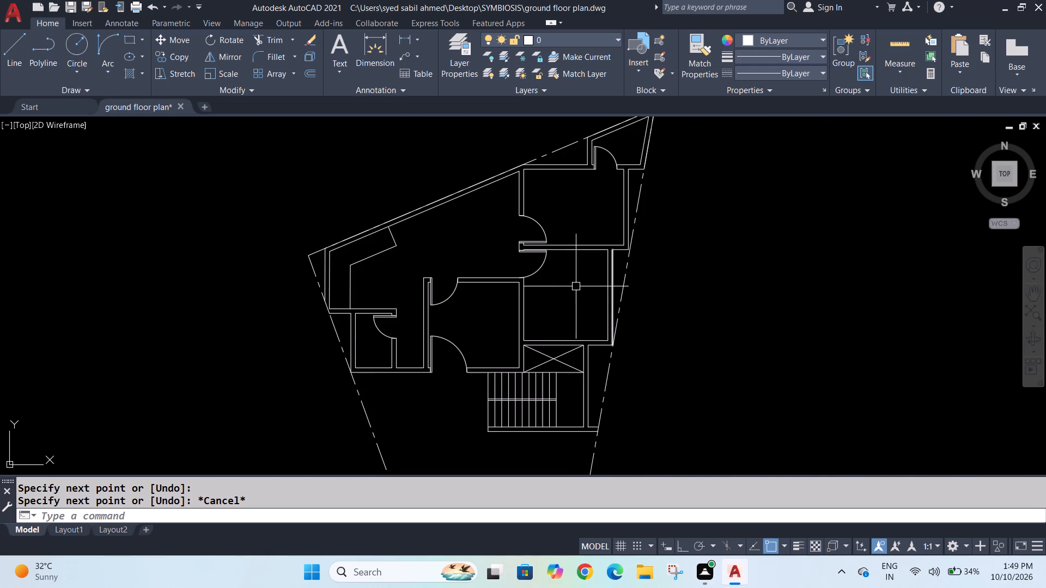
key("Escape")
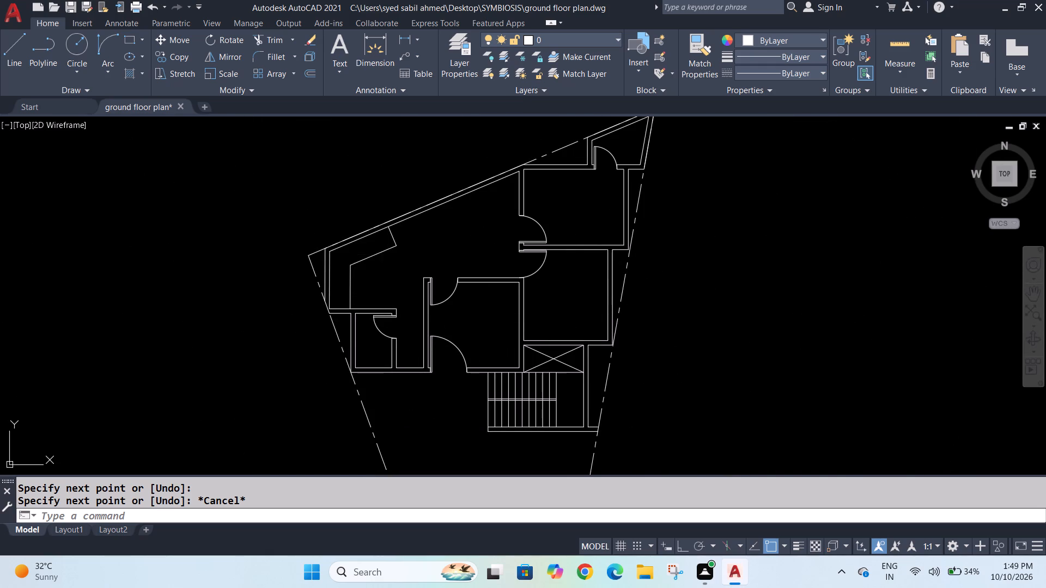
View the floor plan in Layout1 and return to model space.
left_click(60, 532)
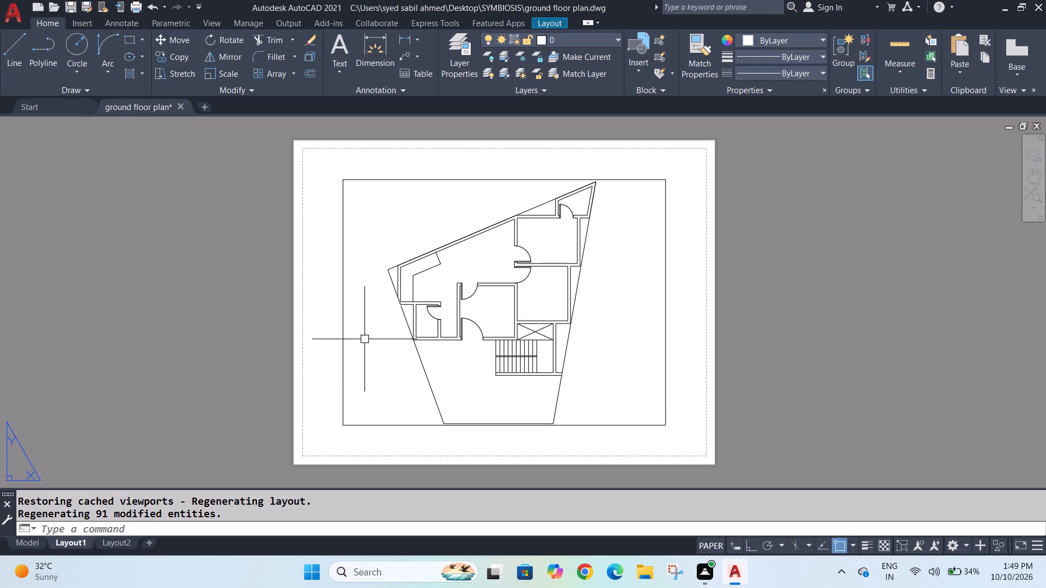
scroll(479, 225, "up", 2)
scroll(477, 242, "down", 2)
scroll(399, 378, "up", 2)
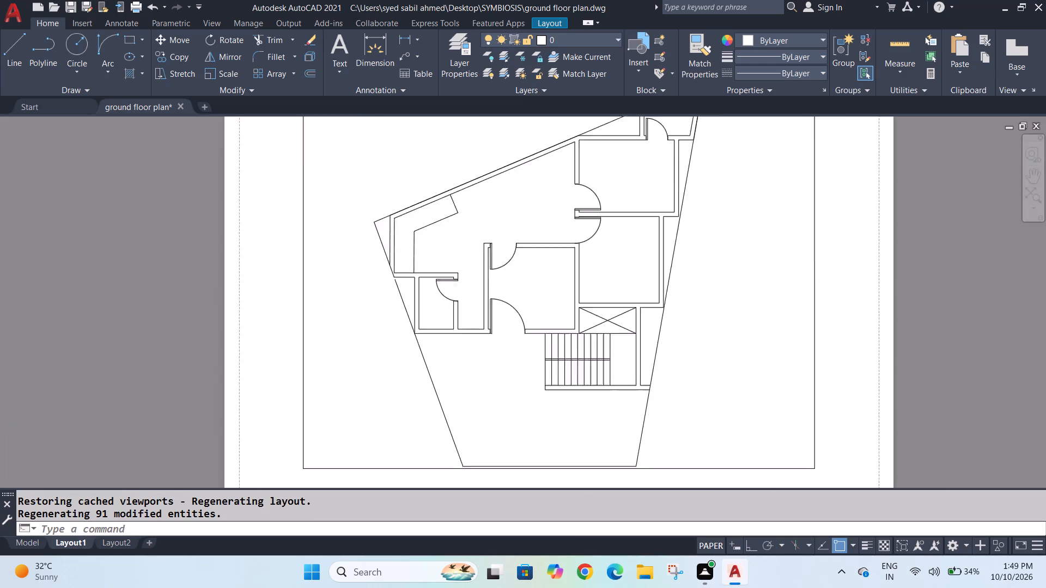
scroll(399, 379, "up", 1)
scroll(452, 342, "down", 4)
scroll(539, 353, "up", 1)
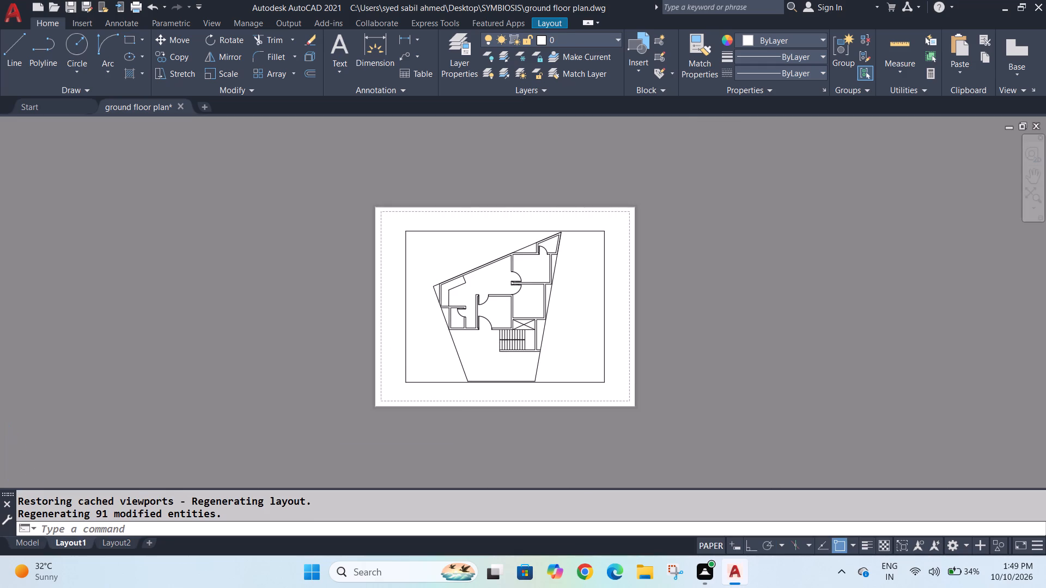
left_click(28, 539)
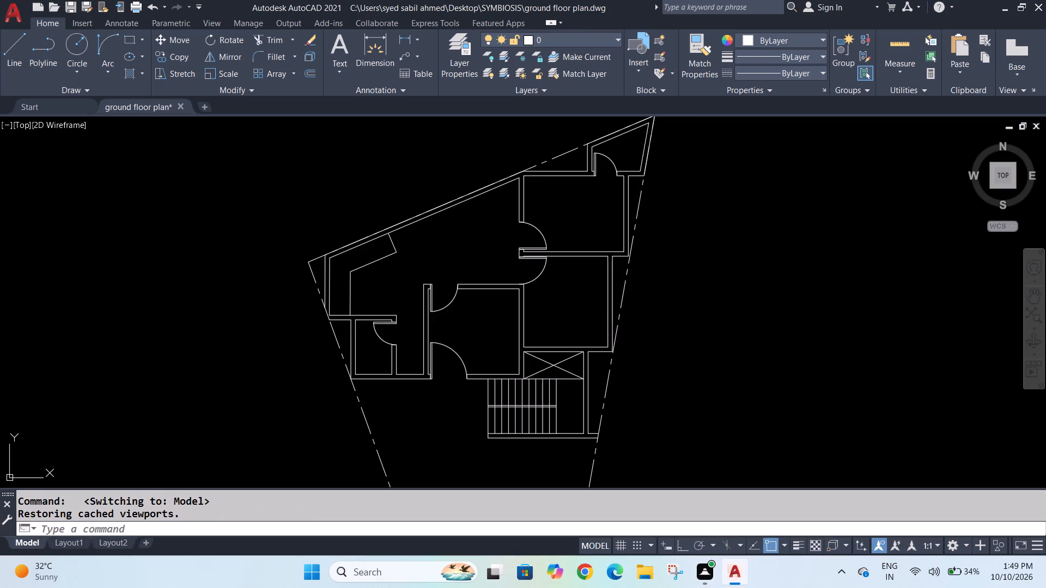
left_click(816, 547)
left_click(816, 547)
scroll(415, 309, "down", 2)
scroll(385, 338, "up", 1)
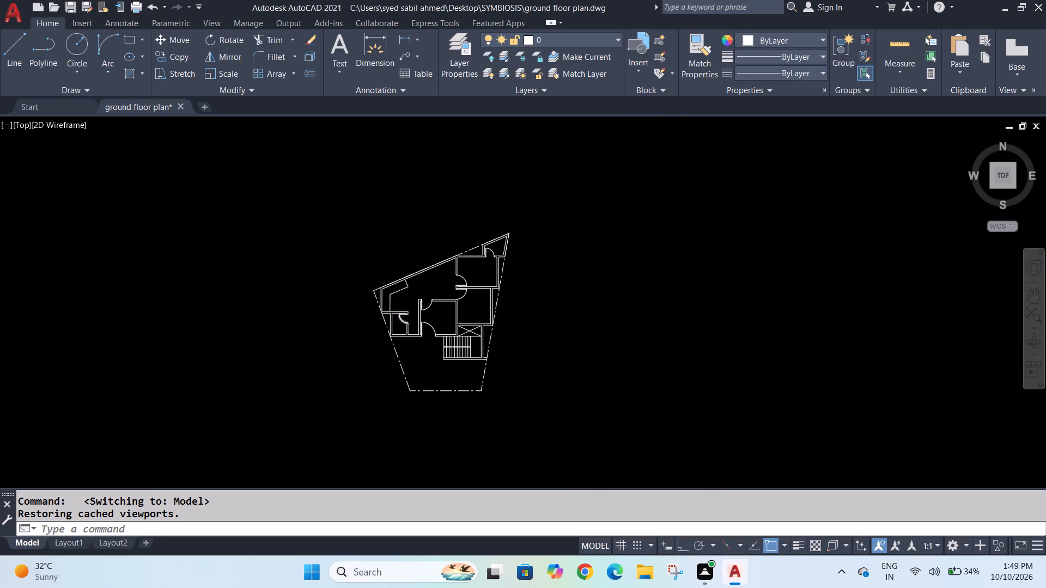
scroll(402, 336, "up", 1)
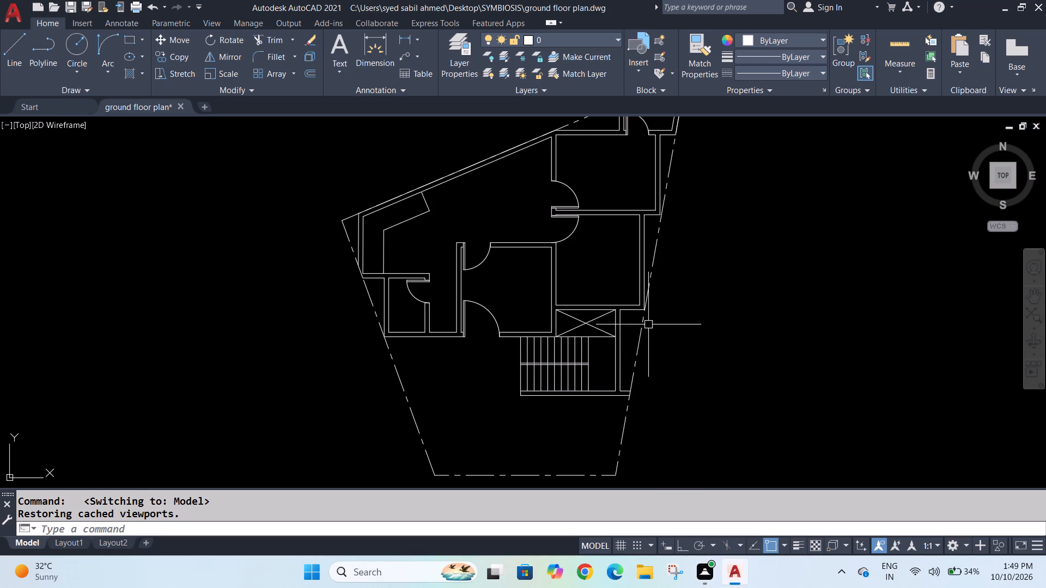
Reopen Layout1 and examine the floor plan's walls and doors on the sheet.
left_click(69, 546)
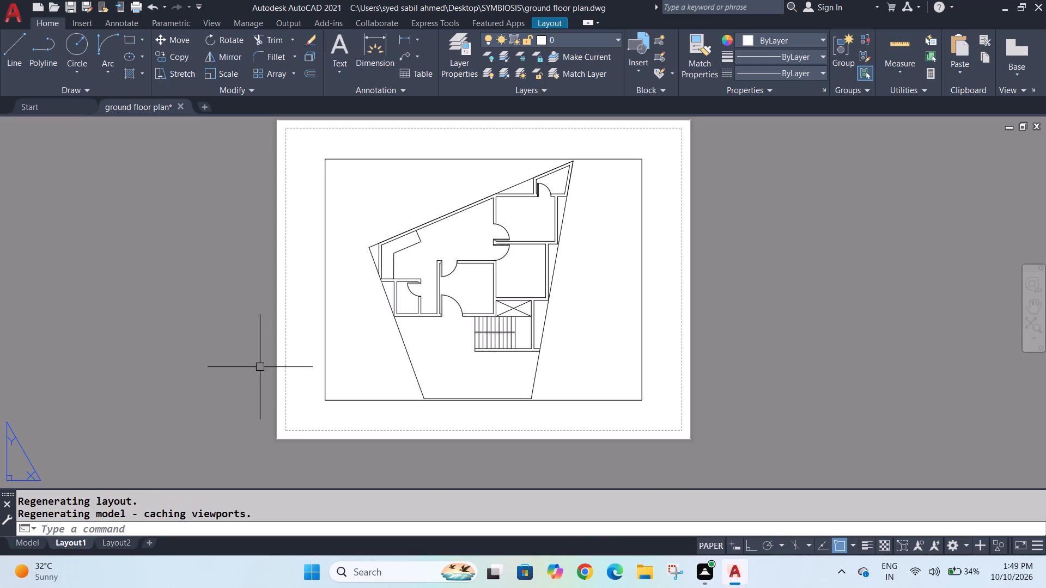
scroll(459, 285, "up", 3)
scroll(459, 288, "down", 2)
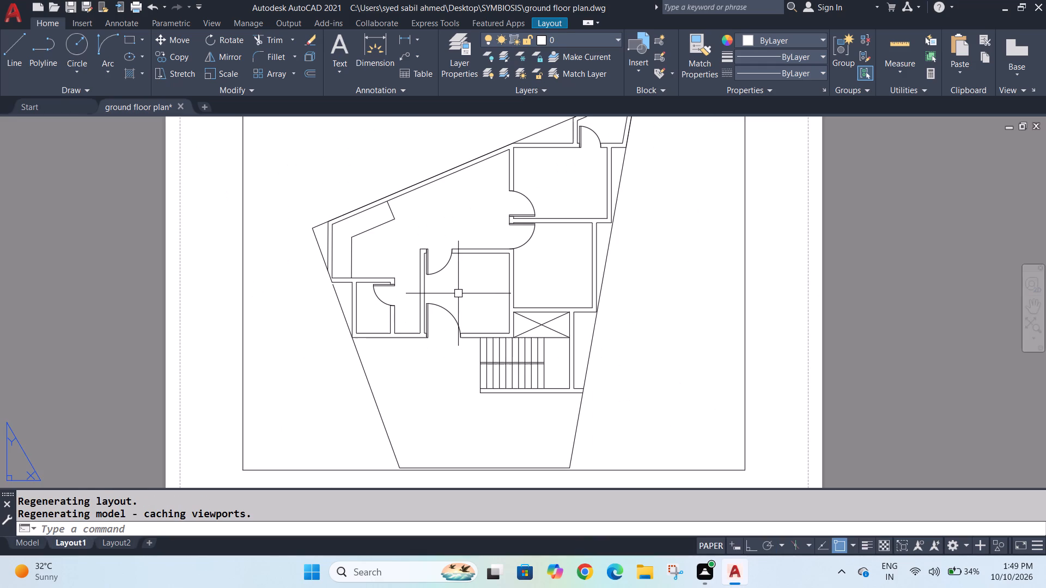
scroll(458, 293, "up", 1)
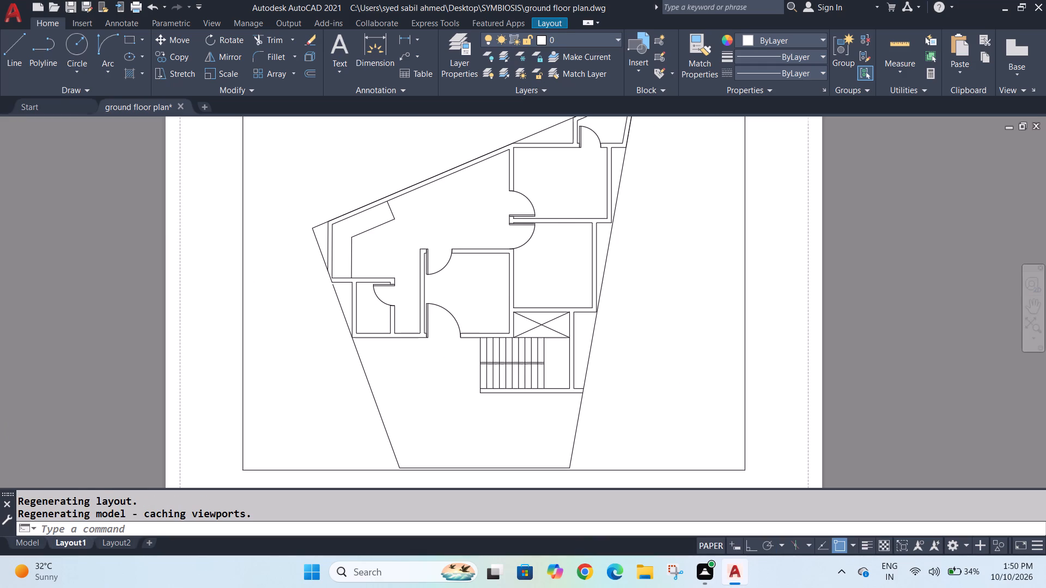
middle_click_drag(463, 311, 406, 420)
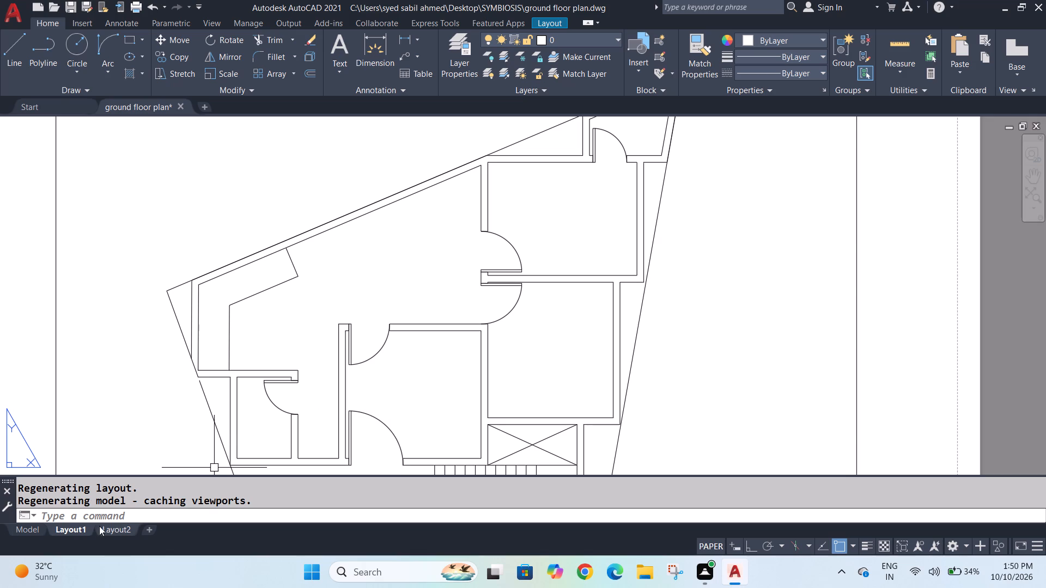
Examine the slanted boundary lines beside the left rooms and along the right side in Layout1, comparing them with model space.
scroll(198, 372, "down", 2)
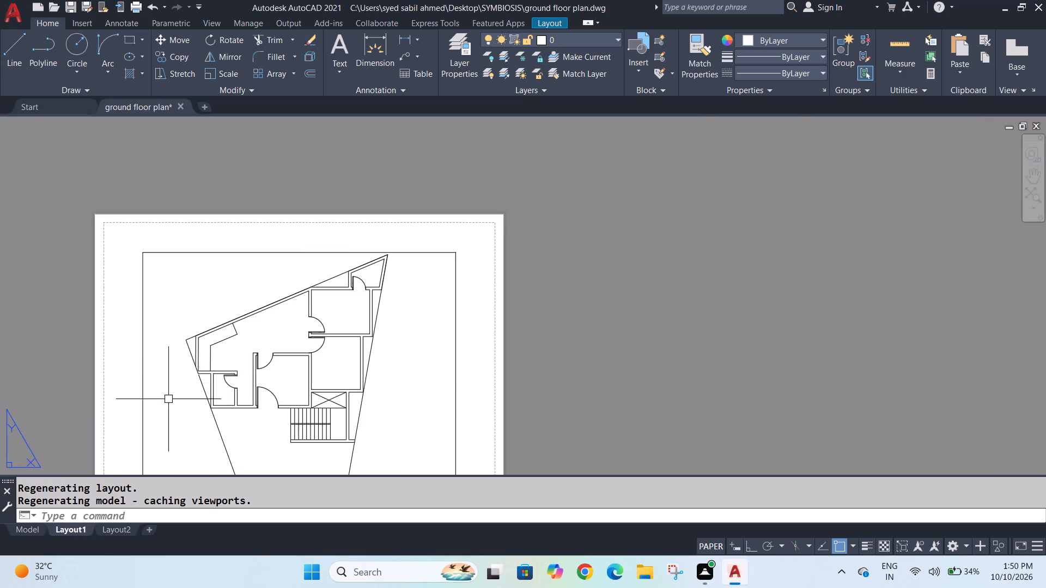
scroll(168, 407, "up", 4)
scroll(334, 150, "up", 2)
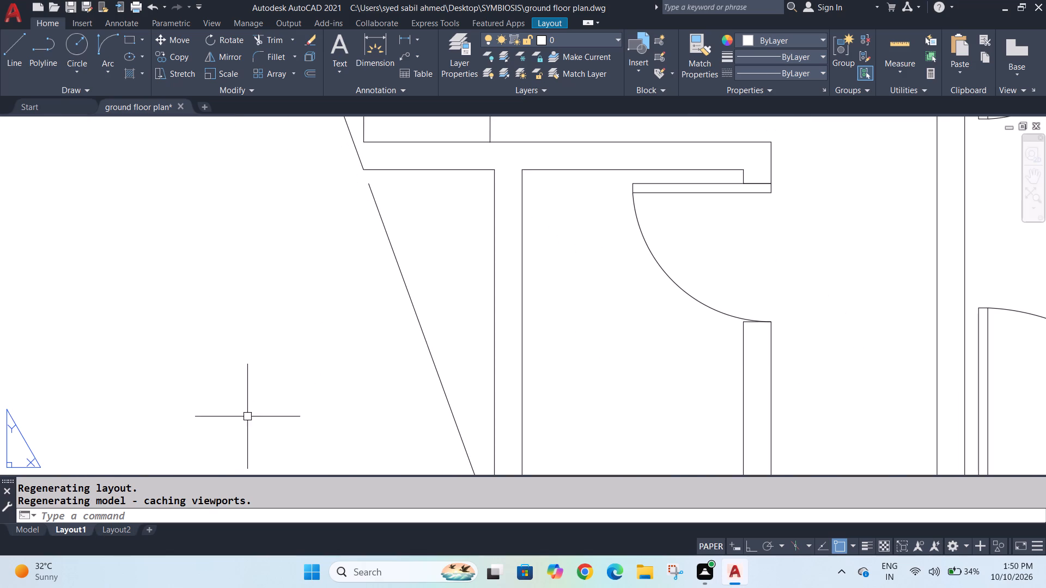
scroll(247, 418, "down", 3)
scroll(244, 439, "up", 2)
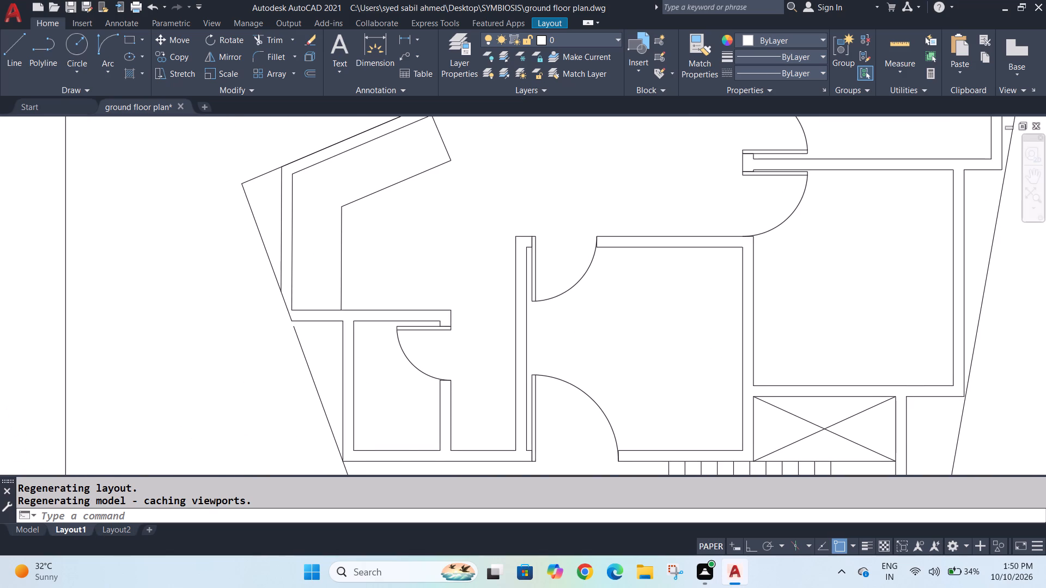
scroll(244, 439, "down", 3)
scroll(536, 430, "up", 3)
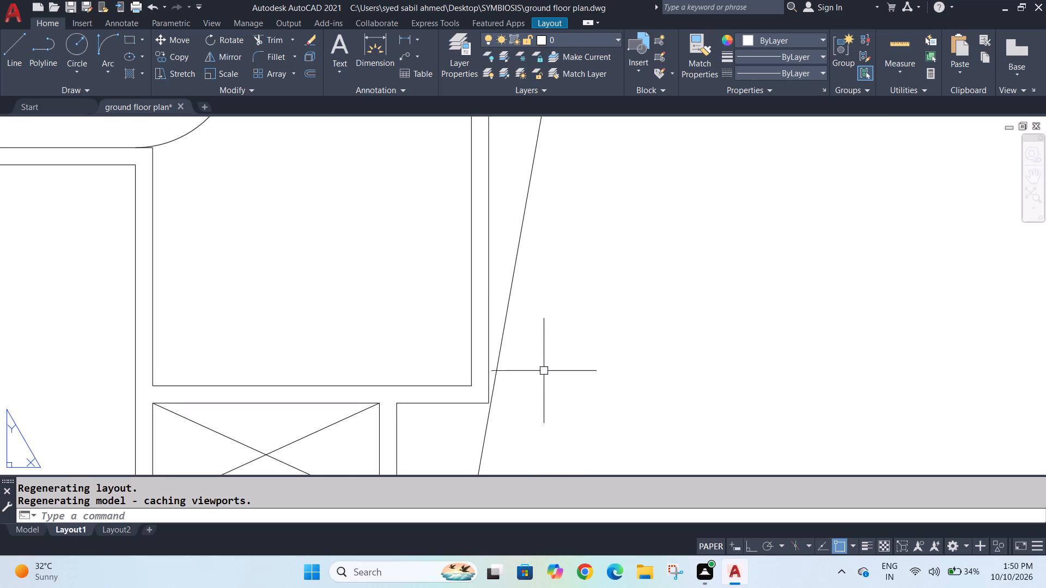
scroll(525, 264, "up", 3)
scroll(481, 276, "up", 7)
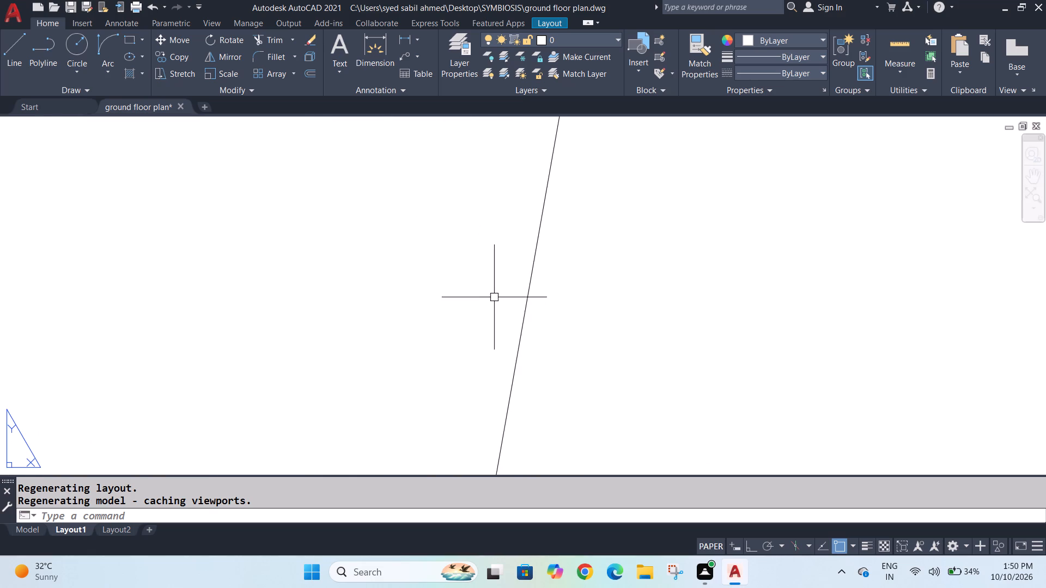
scroll(497, 301, "up", 4)
scroll(627, 344, "up", 2)
scroll(628, 345, "down", 16)
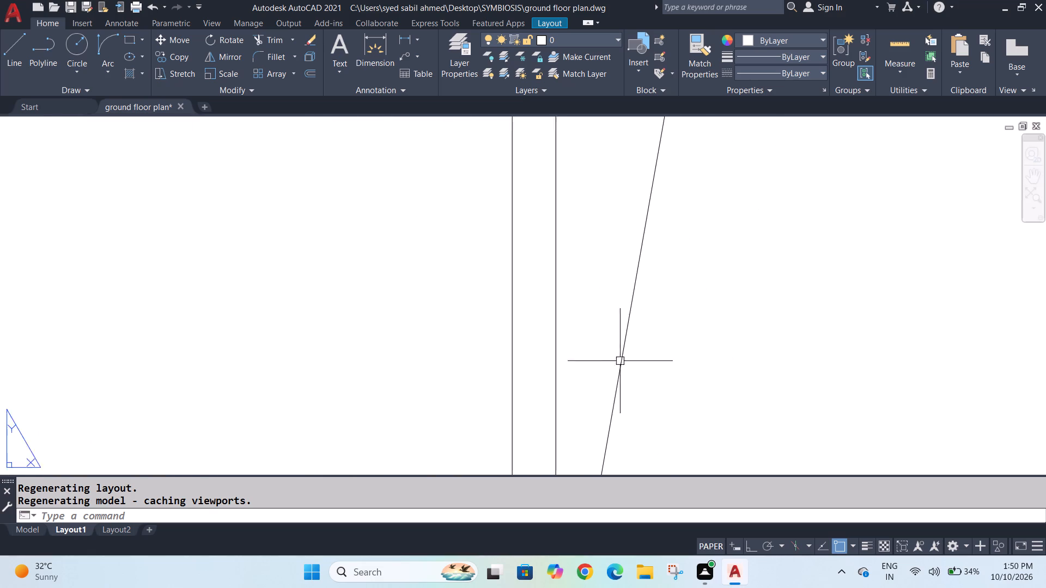
scroll(620, 361, "down", 7)
scroll(483, 400, "up", 3)
scroll(392, 345, "up", 3)
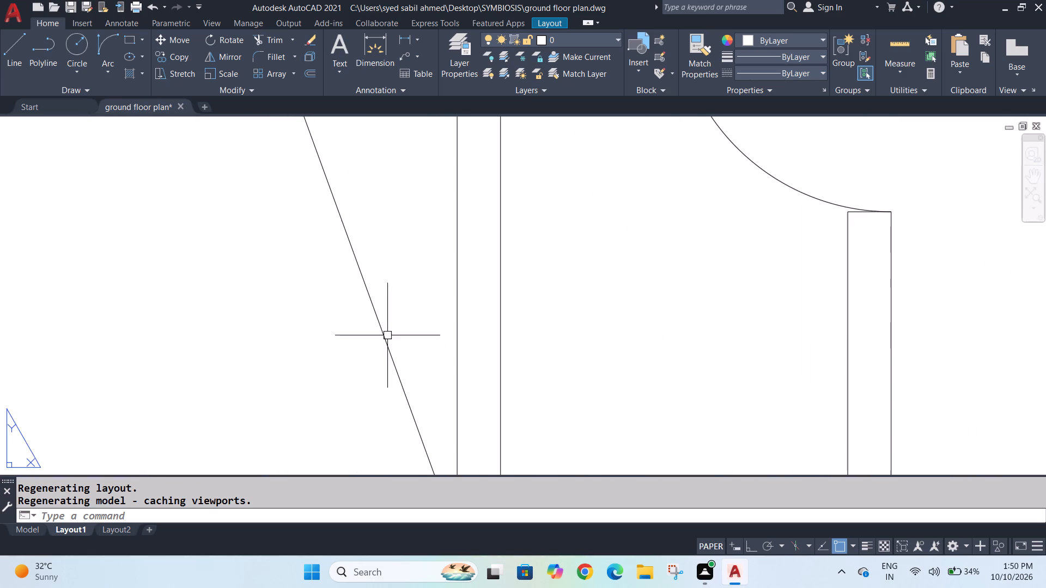
scroll(374, 305, "down", 3)
scroll(343, 228, "up", 3)
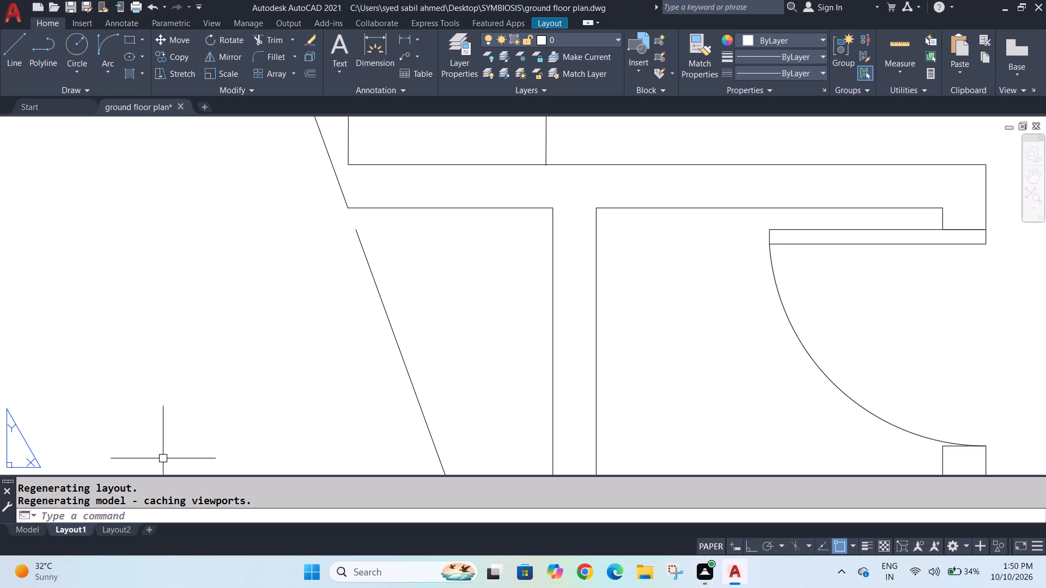
left_click(26, 532)
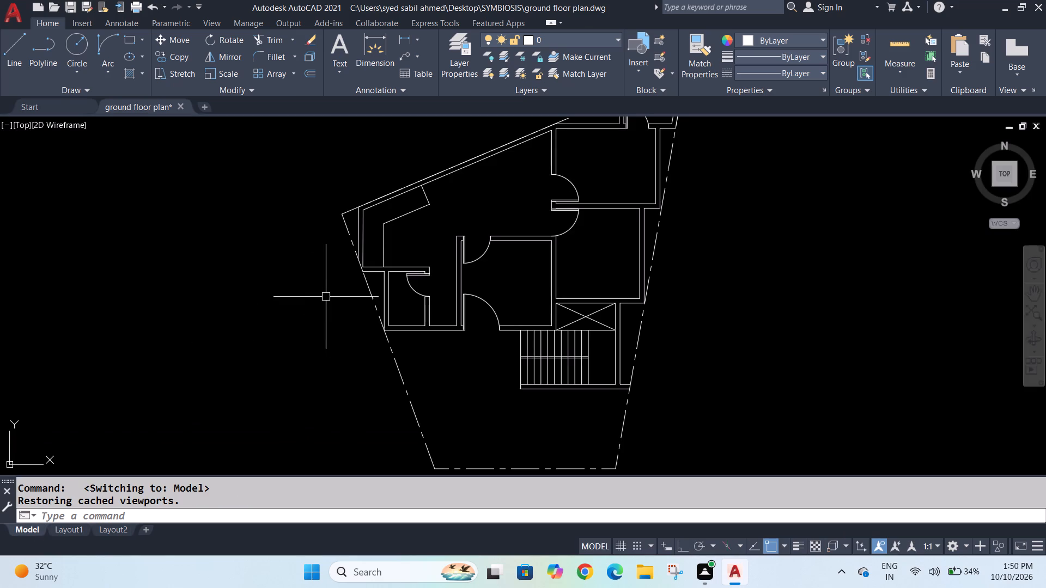
left_click(62, 529)
scroll(266, 258, "down", 2)
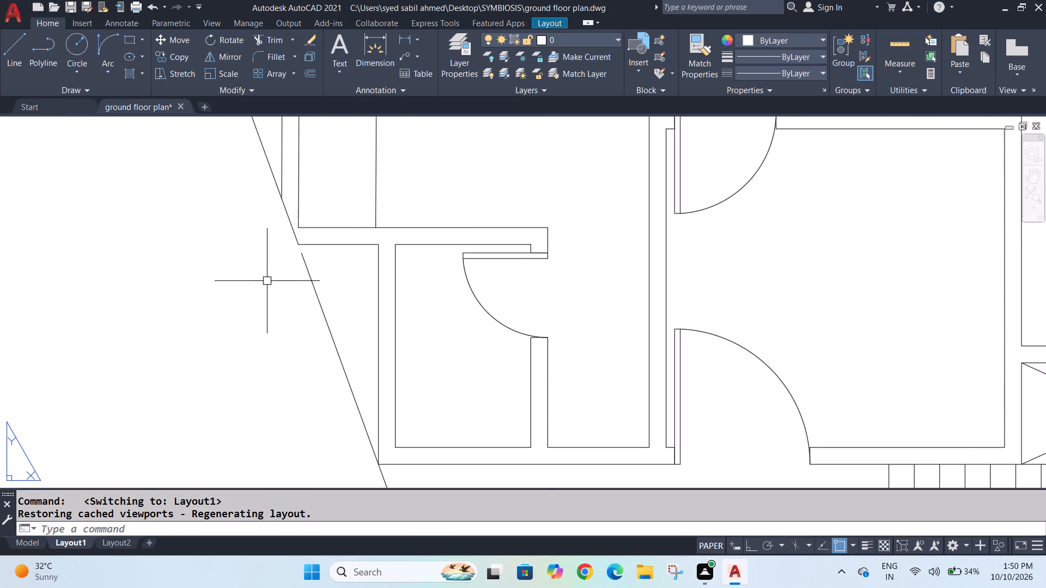
scroll(267, 281, "down", 1)
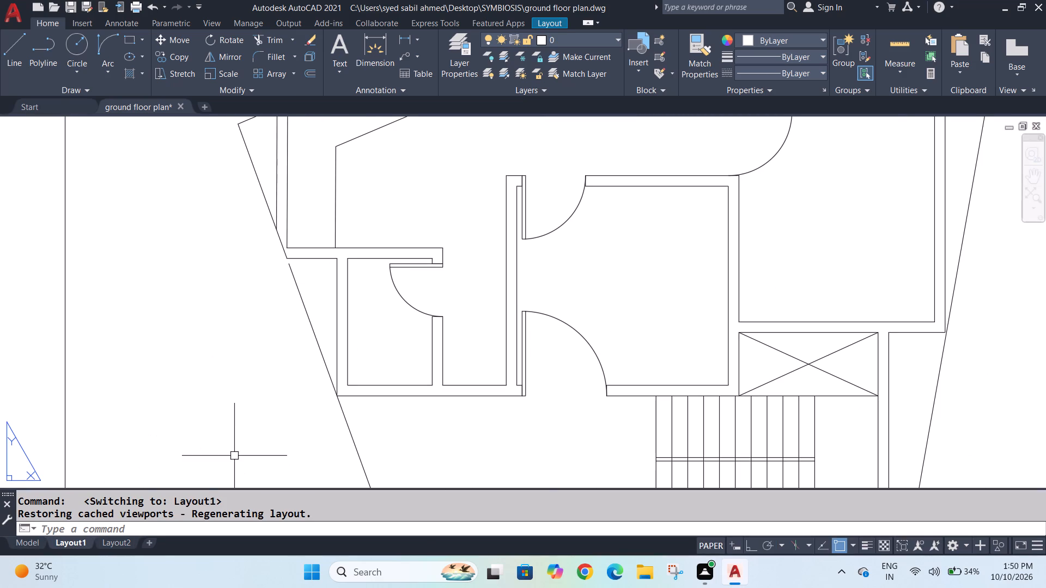
Return to model space and inspect the dashed boundary polyline near the left toilet's upper outer corner.
left_click(28, 542)
scroll(366, 281, "up", 6)
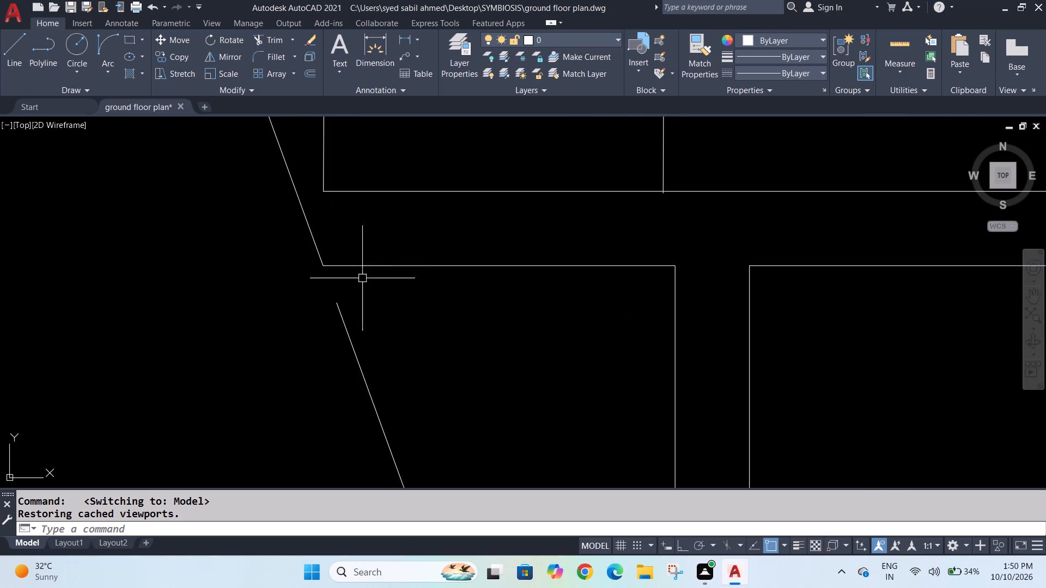
scroll(406, 312, "down", 4)
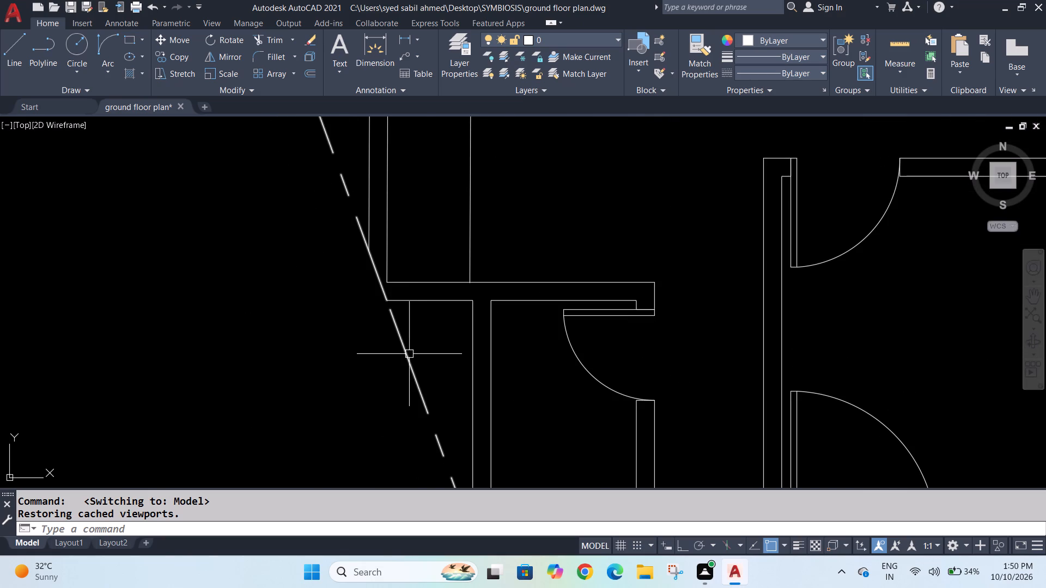
left_click(408, 354)
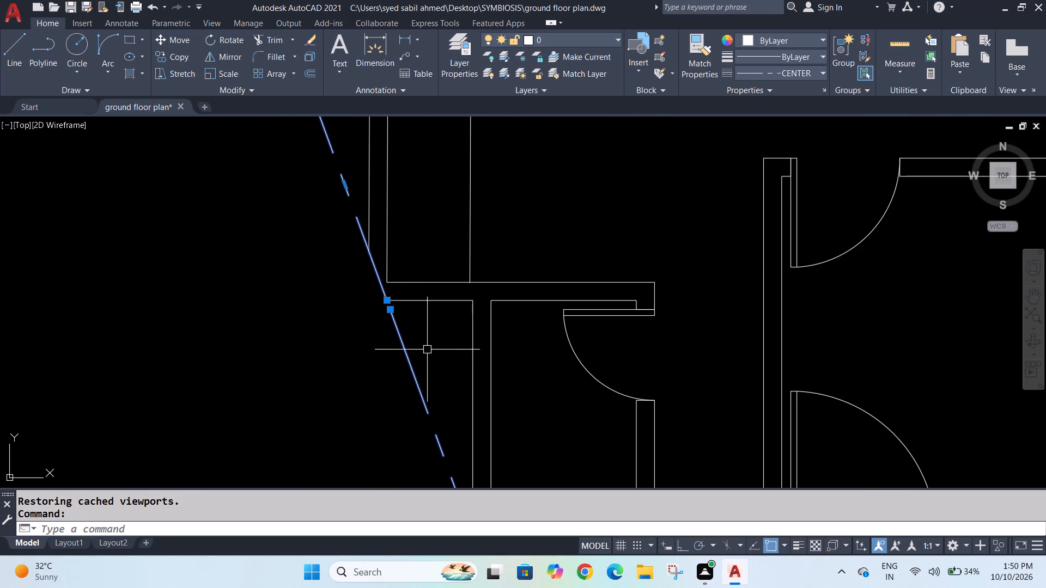
scroll(424, 352, "down", 4)
scroll(413, 320, "up", 2)
scroll(413, 320, "down", 2)
scroll(411, 320, "up", 3)
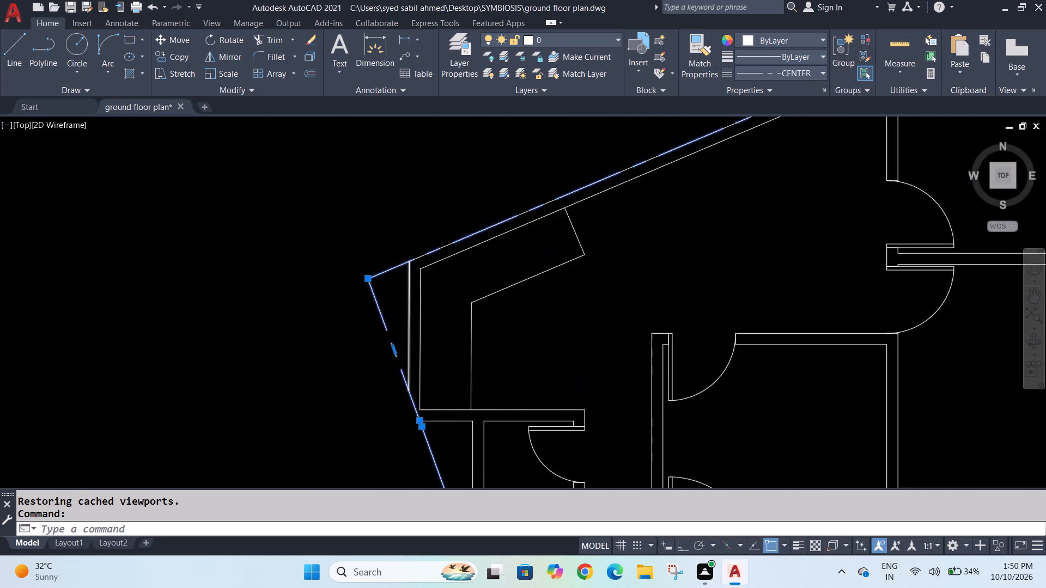
scroll(407, 328, "up", 2)
scroll(406, 331, "down", 3)
scroll(393, 415, "up", 5)
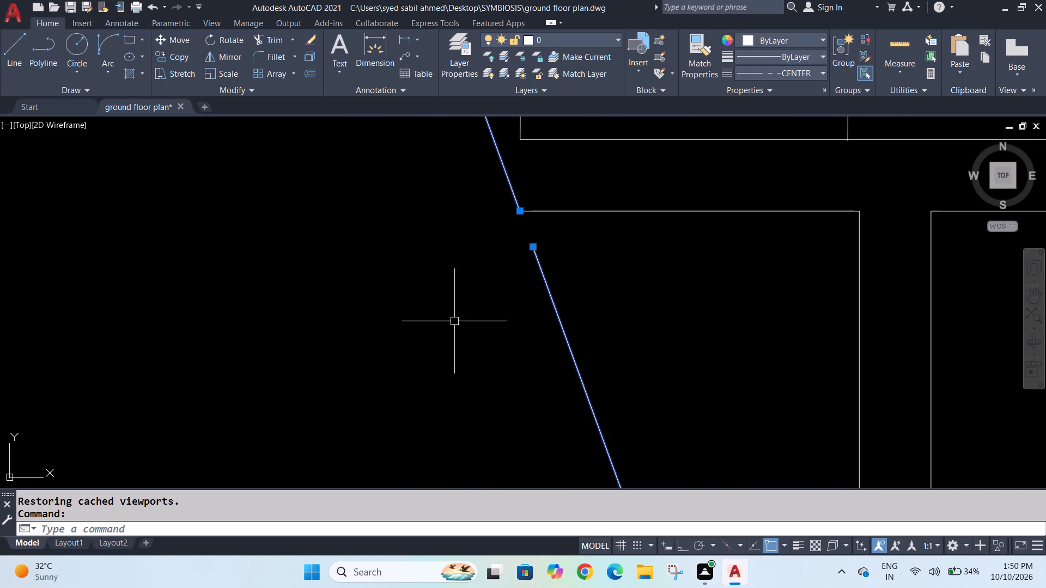
key("Escape")
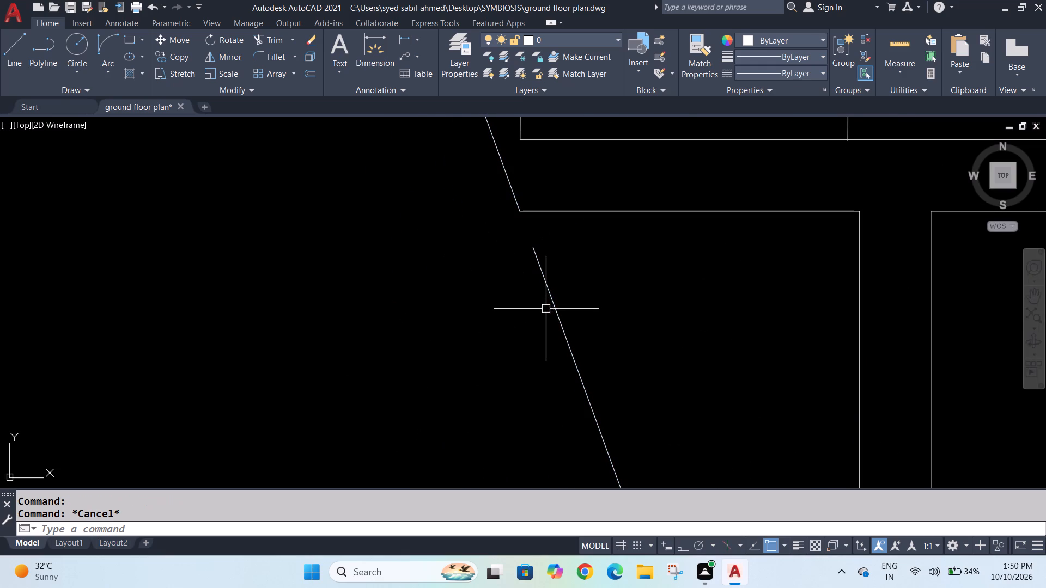
Draw a line between the two open ends of the left slanted boundary, at the outer wall corner above the toilet.
key("l")
key("Return")
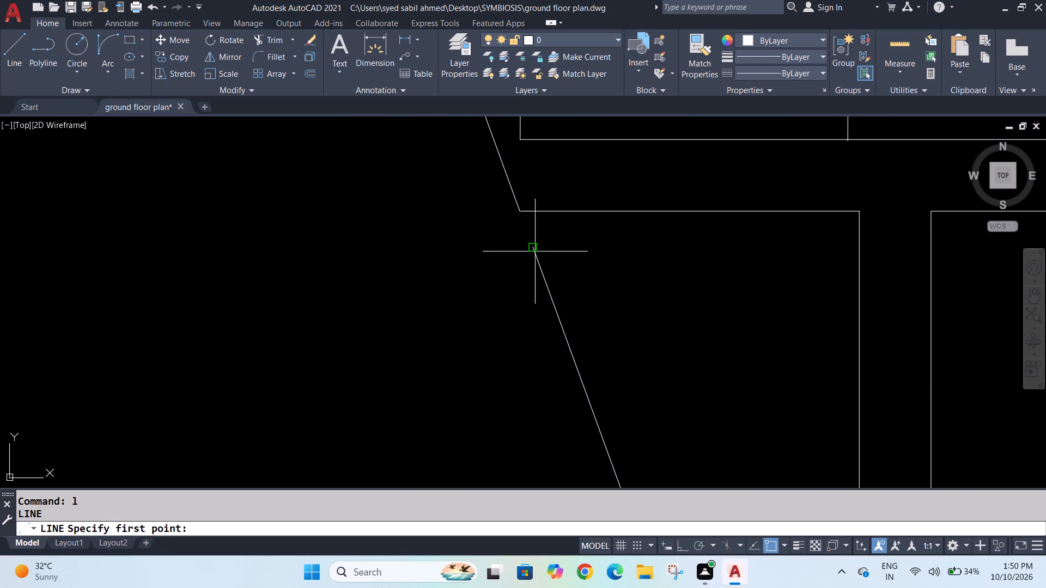
left_click(532, 250)
left_click(519, 210)
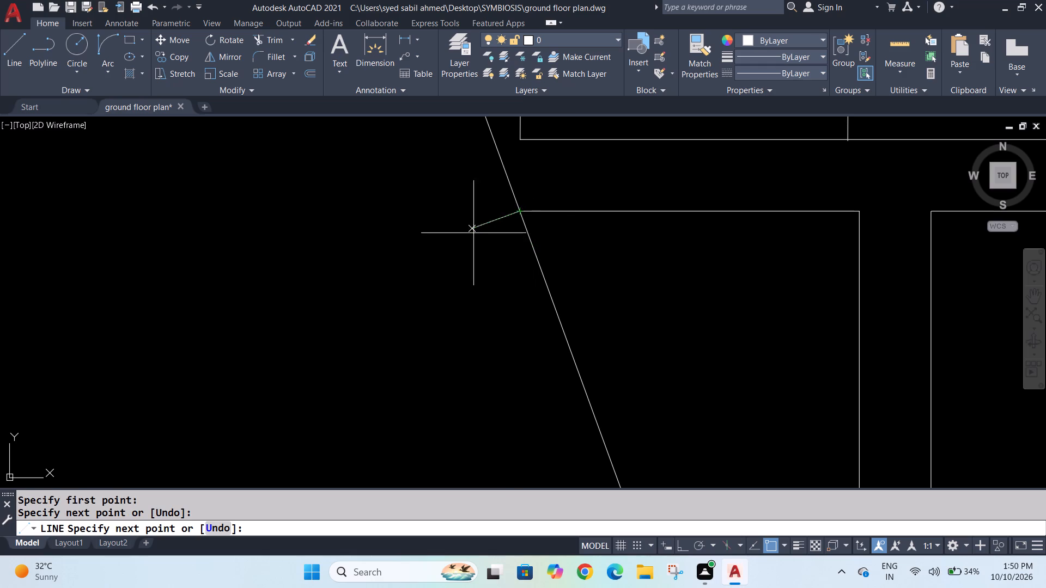
key("Escape")
Join the dashed boundary polyline with the short line bridging its left side.
left_click(563, 324)
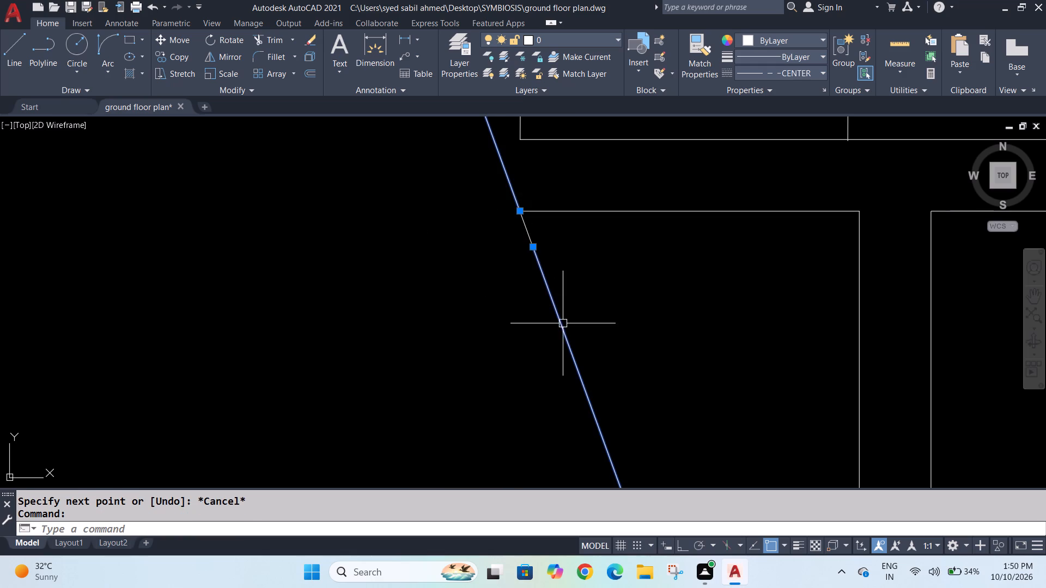
key("Escape")
key("Escape")
key("j")
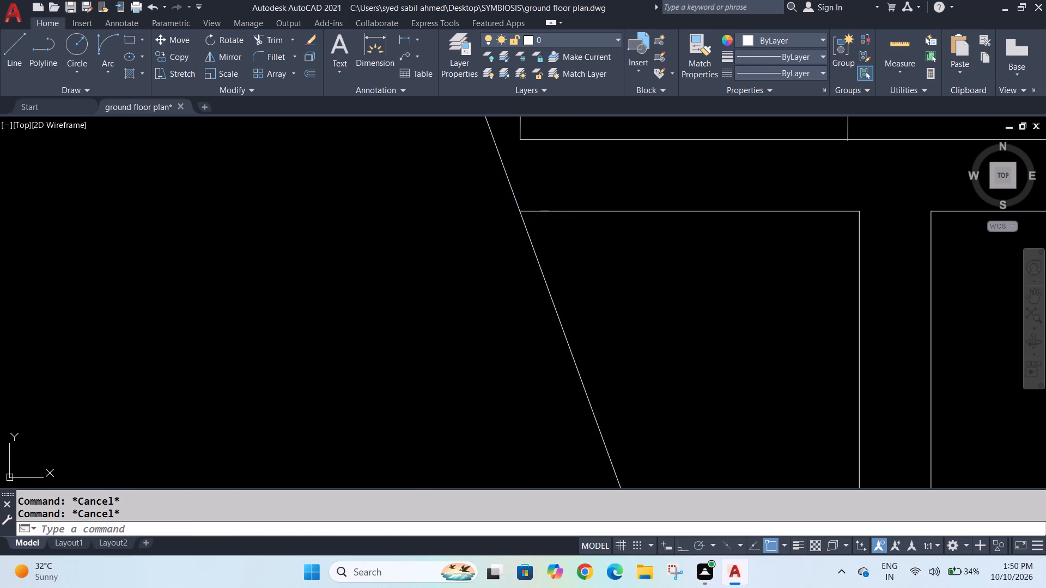
key("Return")
scroll(564, 330, "down", 5)
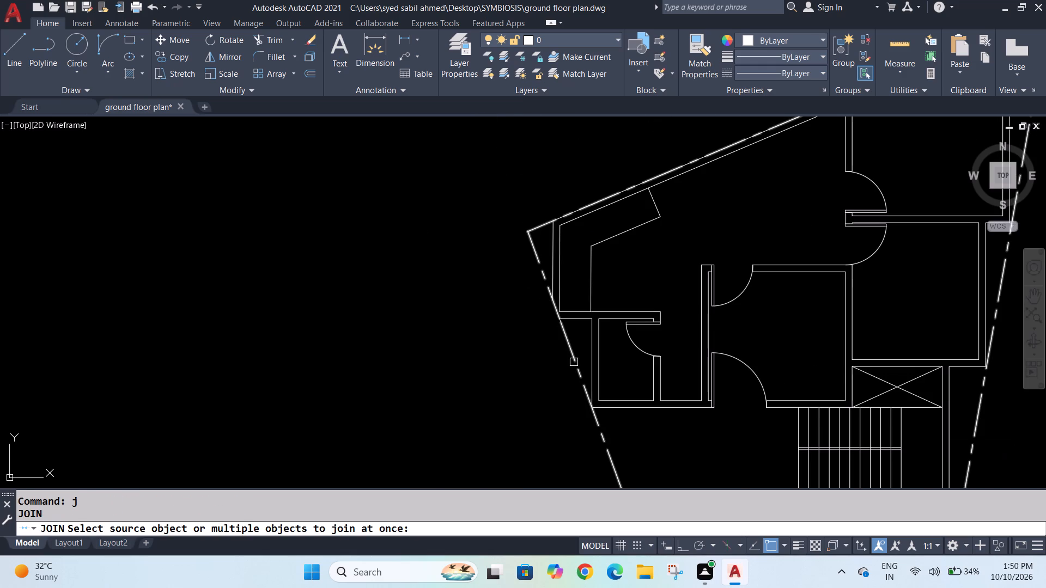
left_click(574, 365)
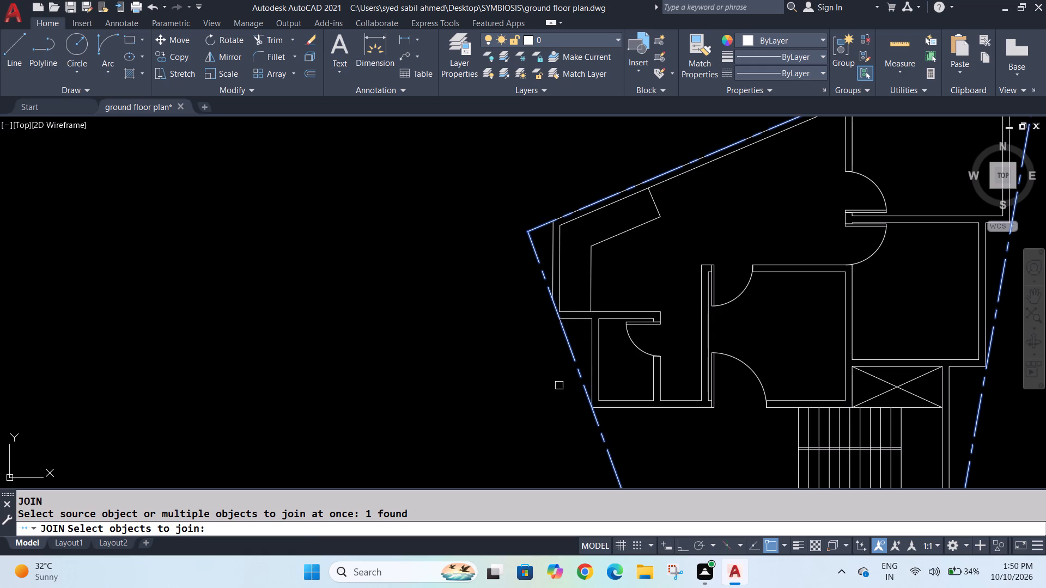
scroll(558, 333, "up", 5)
left_click(561, 225)
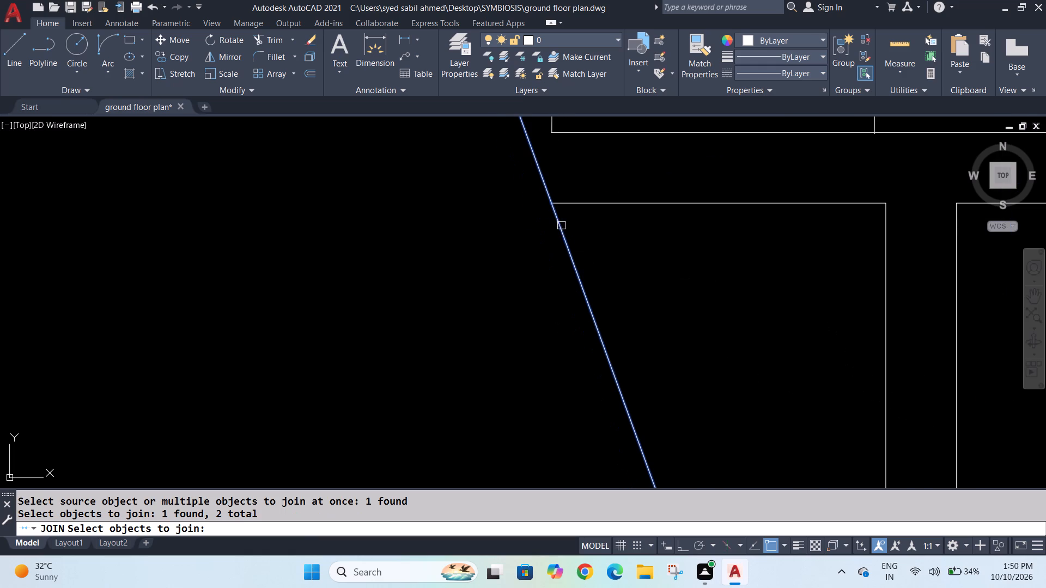
key("Return")
Select the joined boundary and check its outline around the whole plan and at the repaired left corner.
scroll(524, 280, "down", 5)
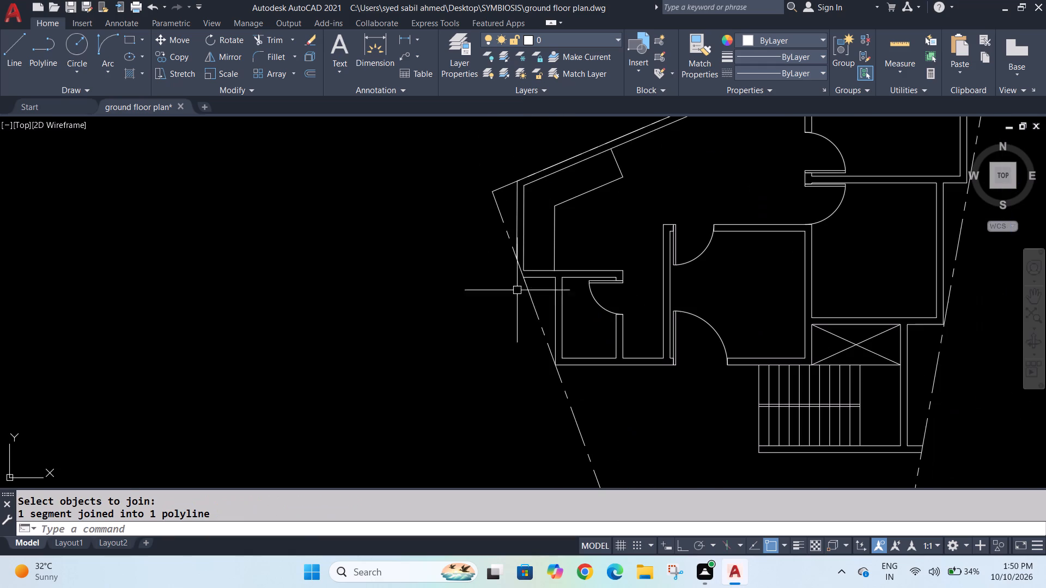
left_click(533, 305)
scroll(448, 302, "down", 3)
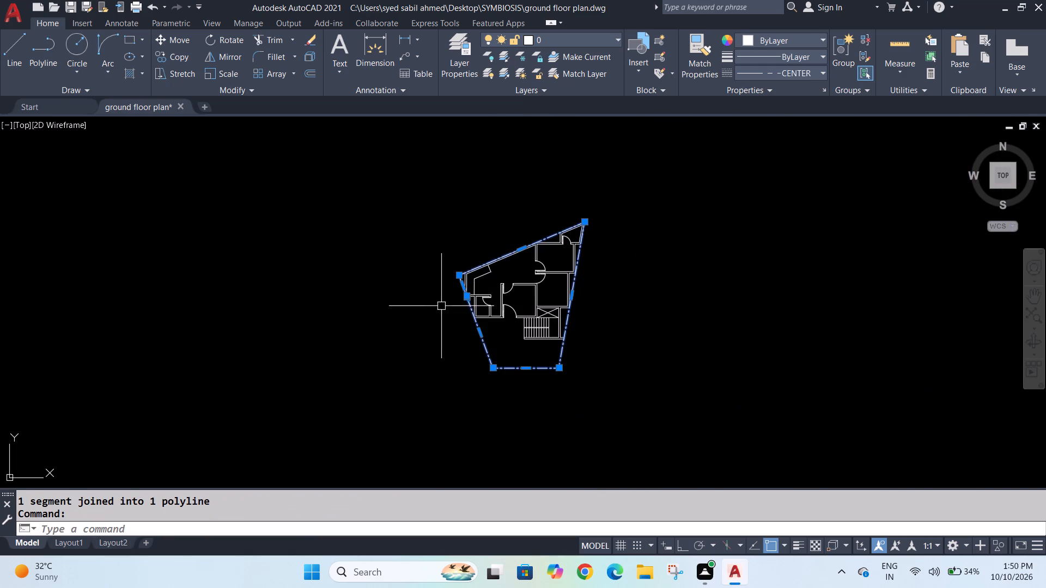
scroll(418, 308, "down", 1)
scroll(418, 308, "up", 2)
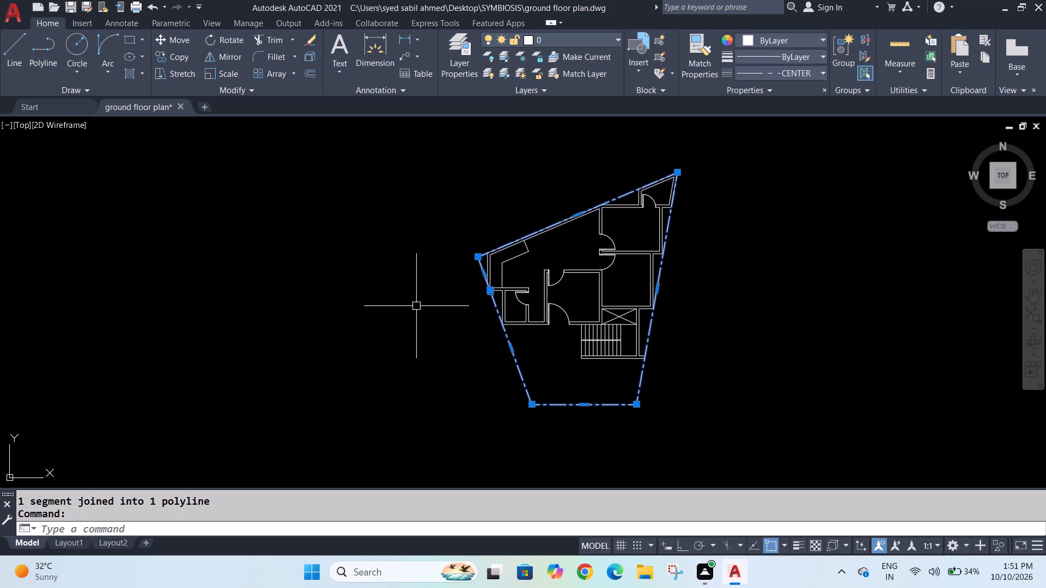
scroll(452, 274, "up", 4)
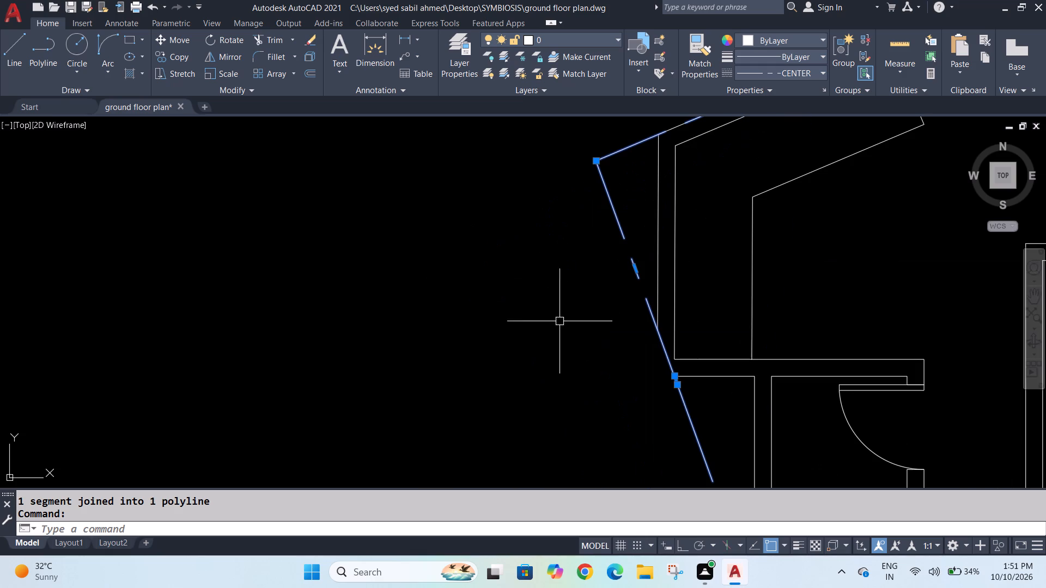
scroll(686, 375, "up", 4)
scroll(657, 383, "down", 2)
key("Escape")
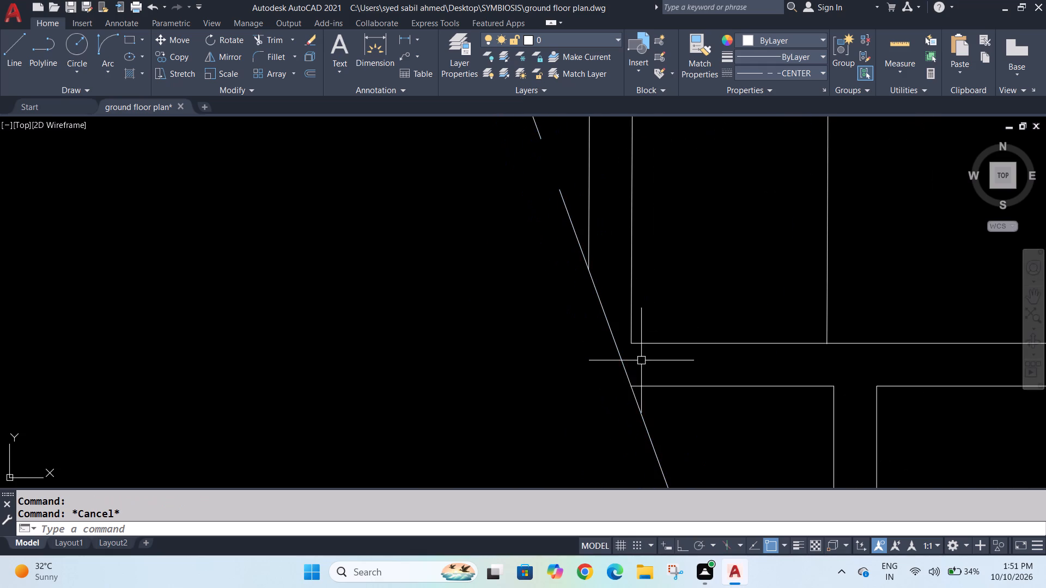
left_click(646, 425)
key("Escape")
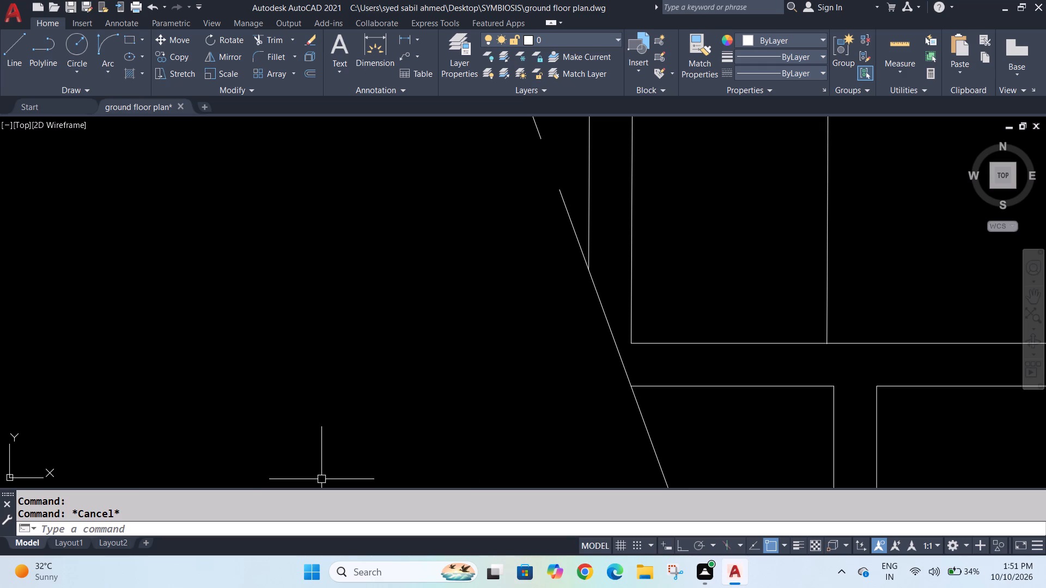
Review the closed boundary and whole floor plan in Layout1, and return to the full plan in model space.
left_click(55, 541)
scroll(300, 223, "up", 3)
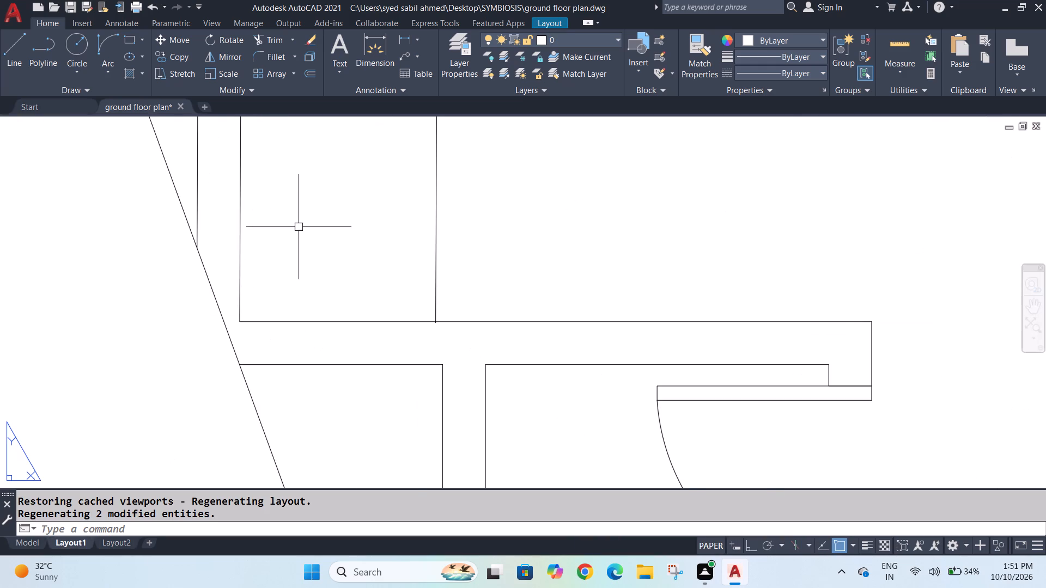
scroll(298, 232, "down", 6)
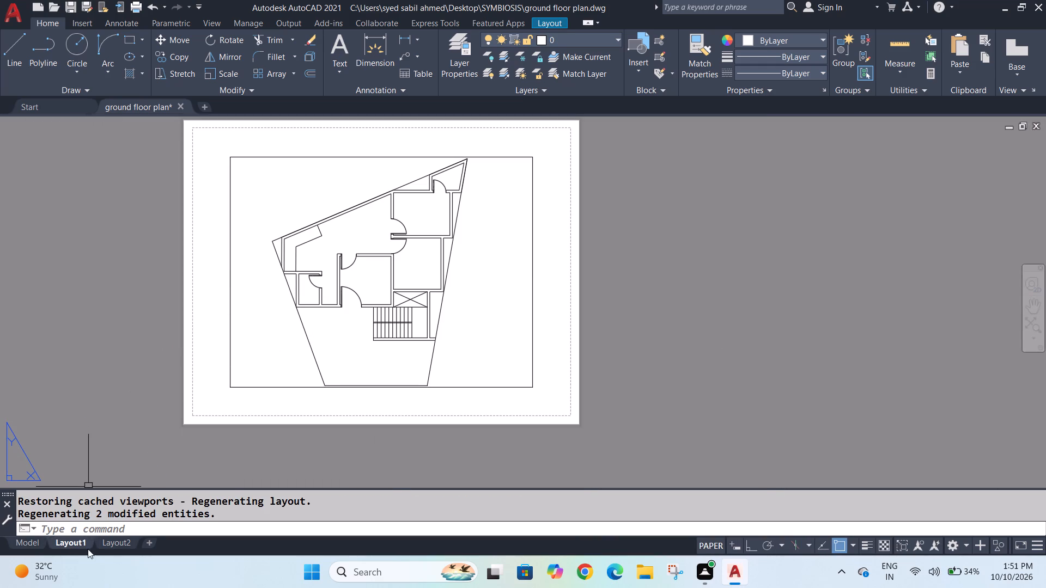
left_click(28, 542)
scroll(520, 172, "down", 3)
scroll(578, 244, "down", 2)
middle_click_drag(736, 181, 528, 241)
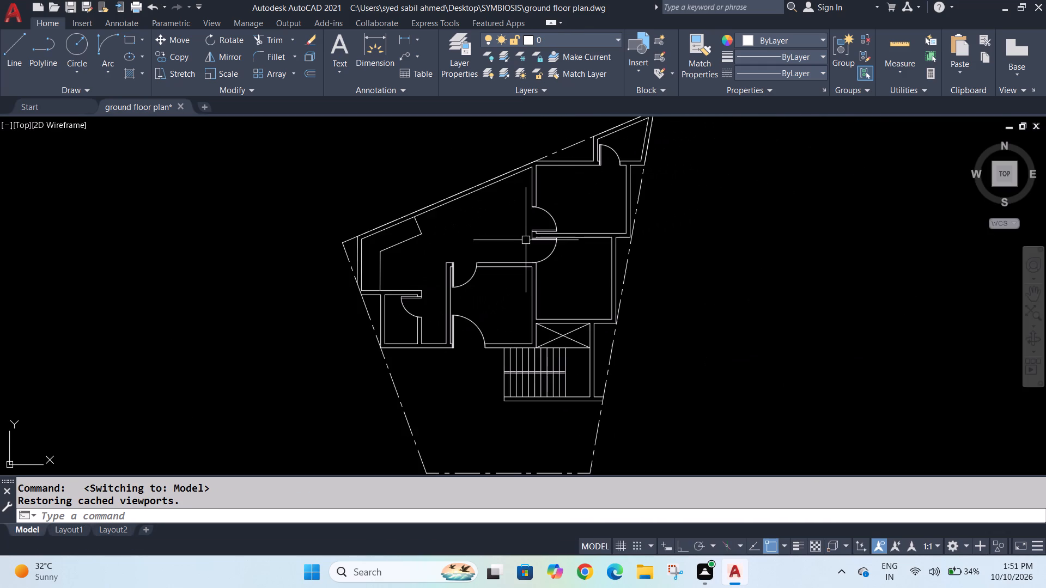
scroll(526, 240, "down", 1)
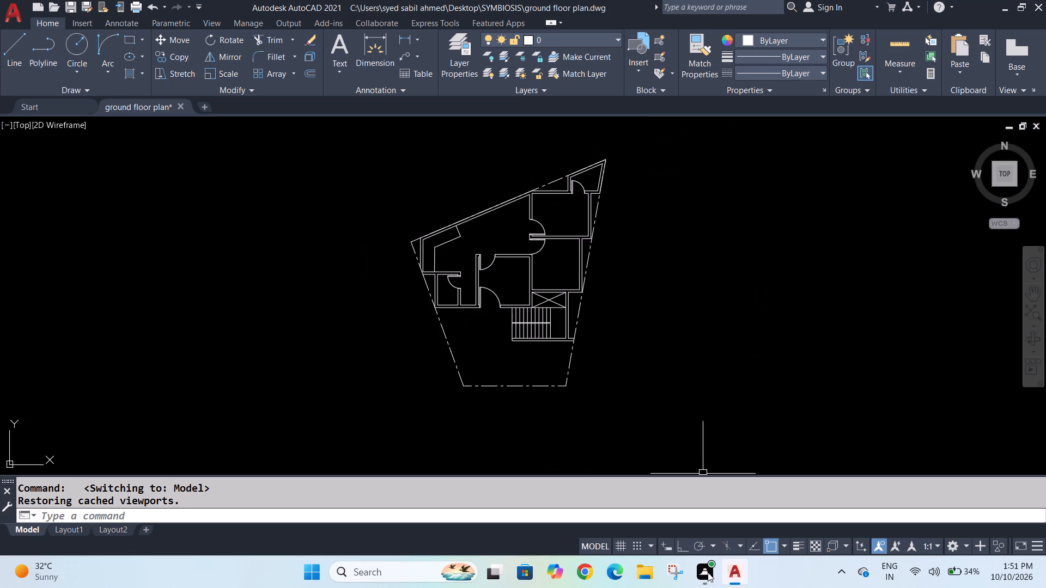
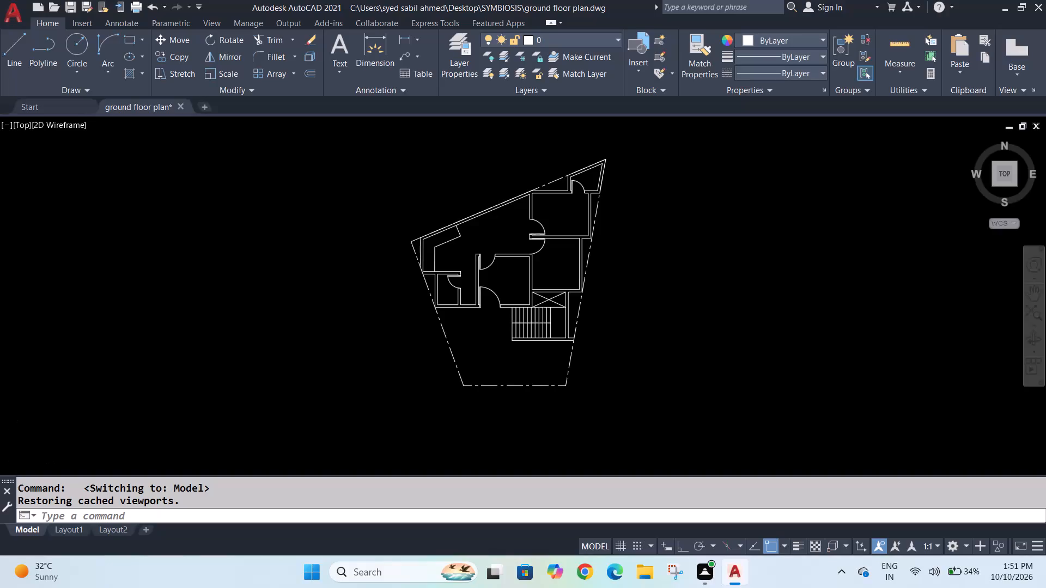
Draw a short horizontal line across the thickness of the leftmost vertical wall, just below its top corner.
scroll(499, 220, "down", 1)
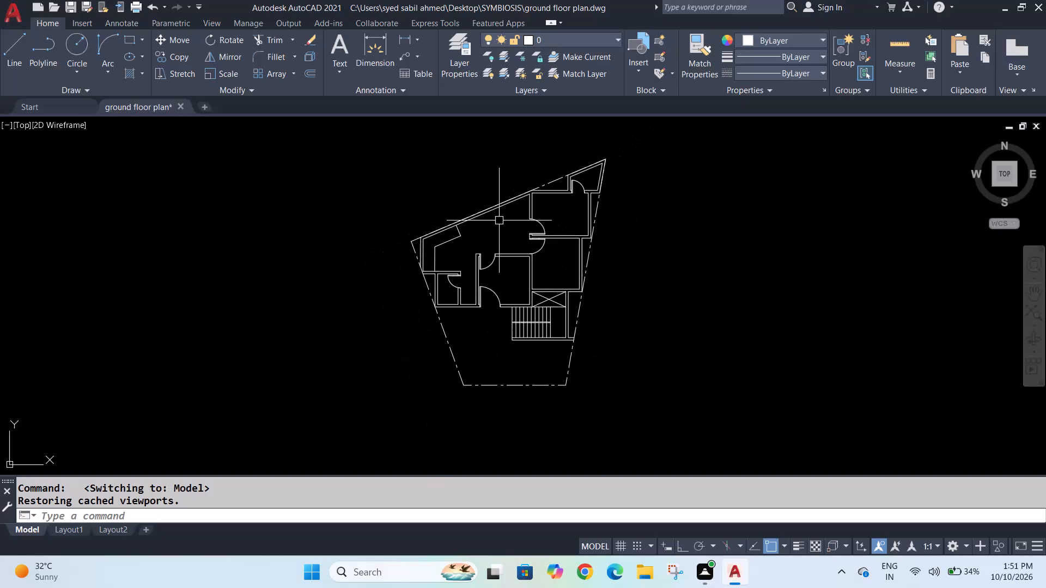
scroll(499, 220, "up", 1)
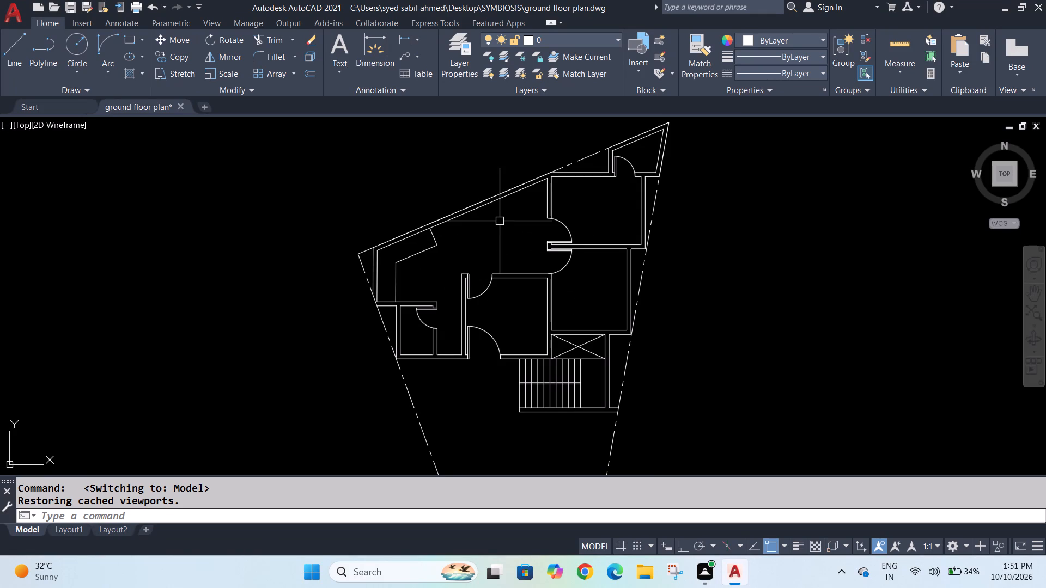
scroll(365, 266, "up", 3)
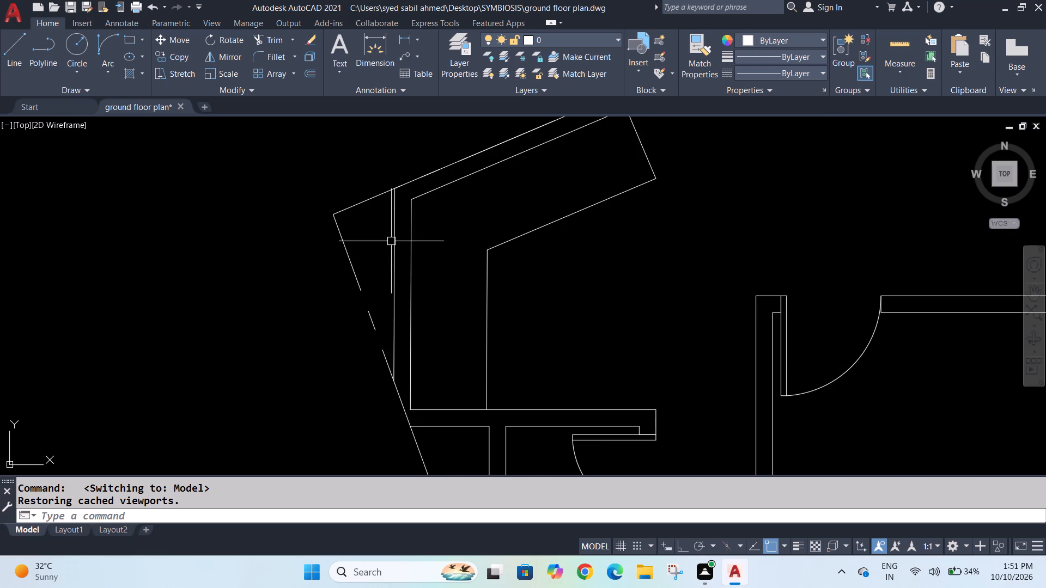
scroll(392, 240, "up", 1)
scroll(392, 240, "down", 1)
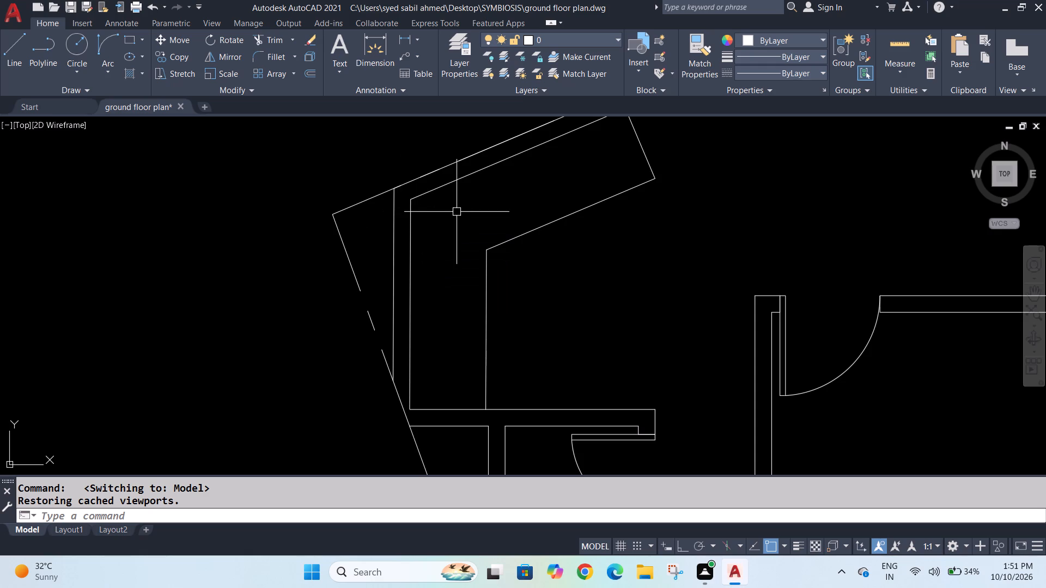
key("l")
key("Return")
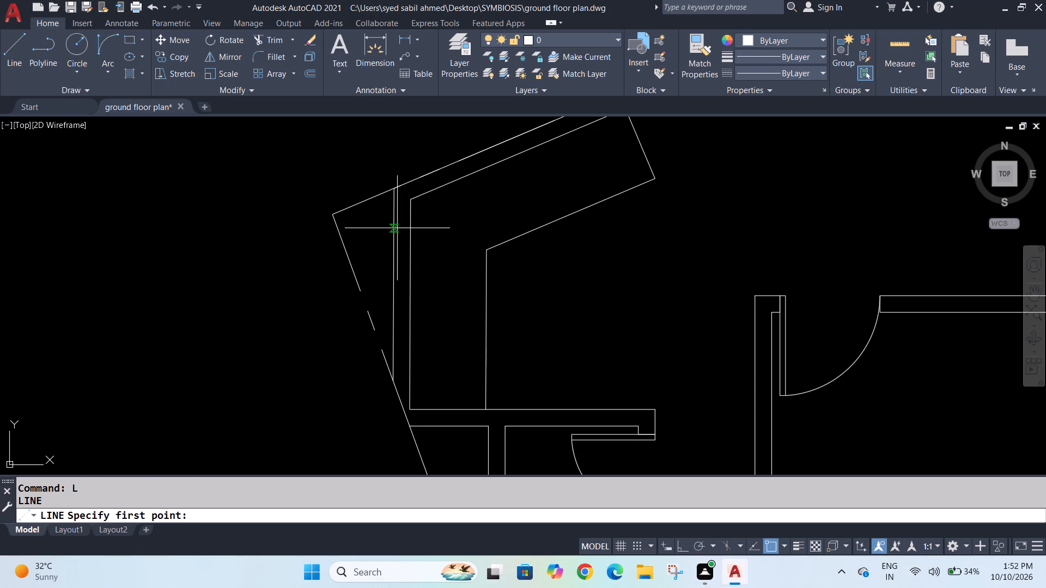
left_click(398, 228)
left_click(410, 227)
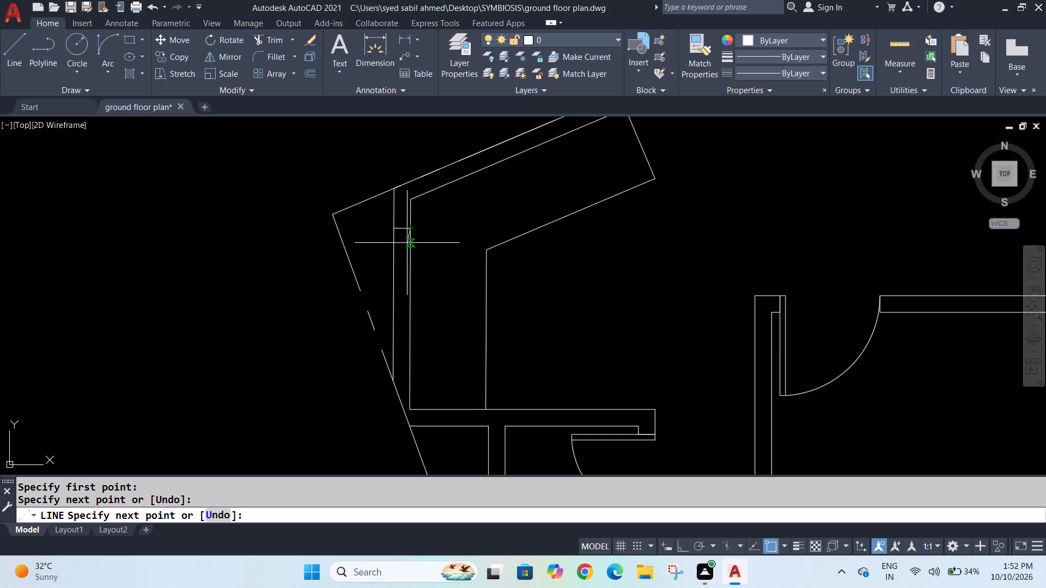
key("Escape")
key("Escape")
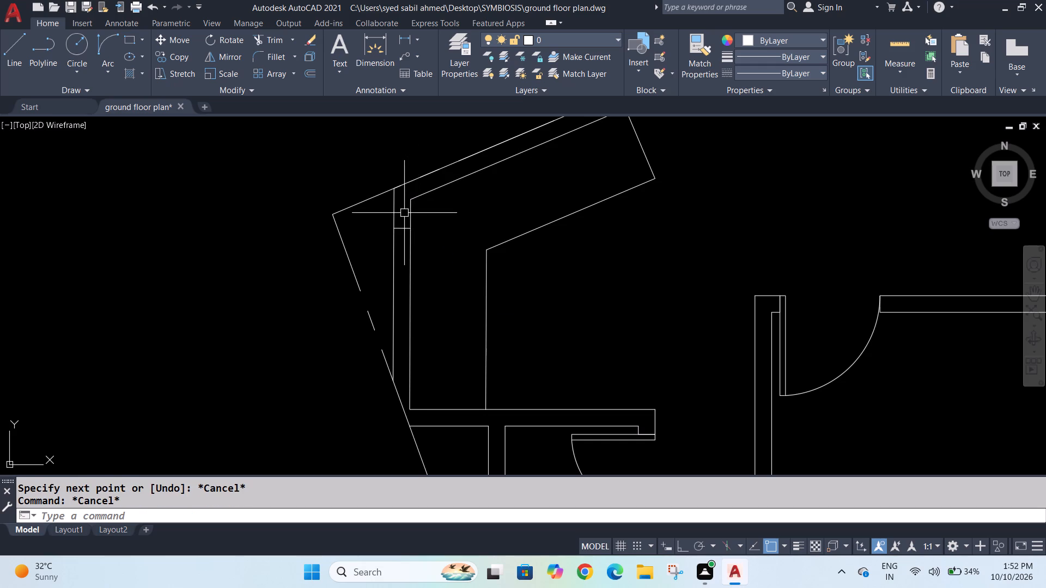
Offset the short cross line 4' downward within the left wall to mark the window's other end.
key("o")
key("Return")
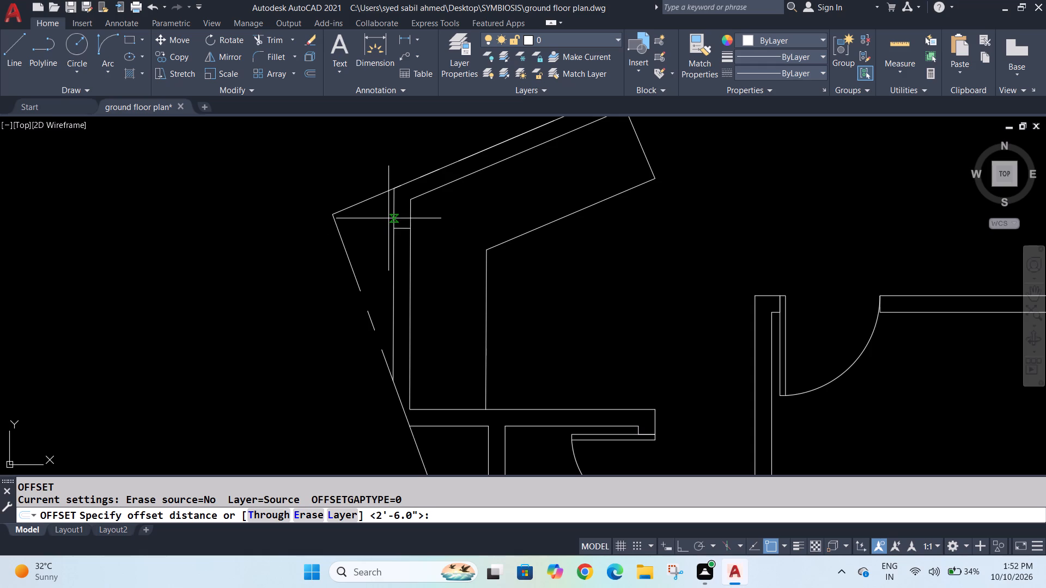
type("4'")
key("Return")
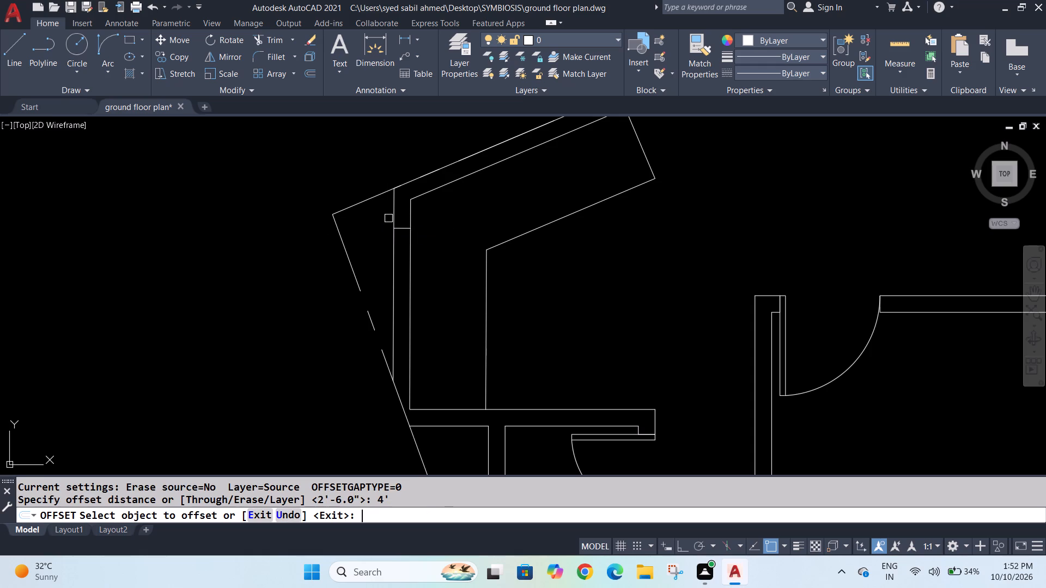
left_click(404, 230)
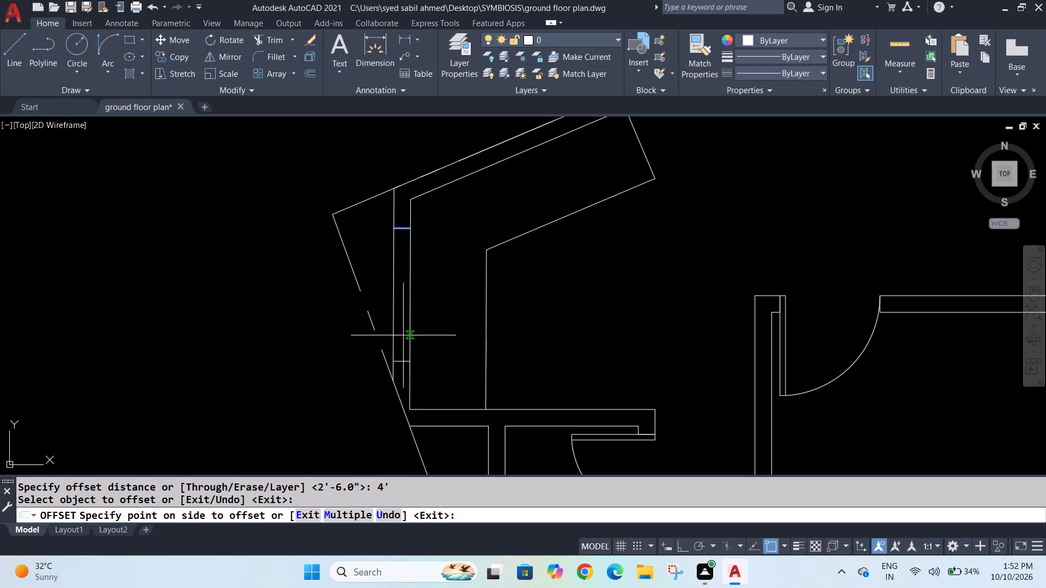
left_click(402, 363)
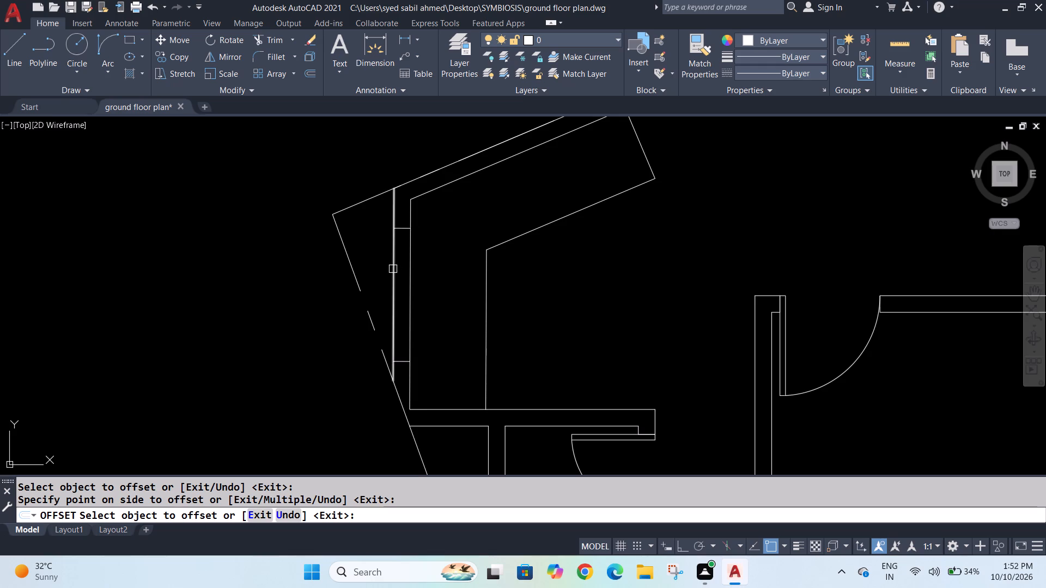
scroll(399, 267, "up", 1)
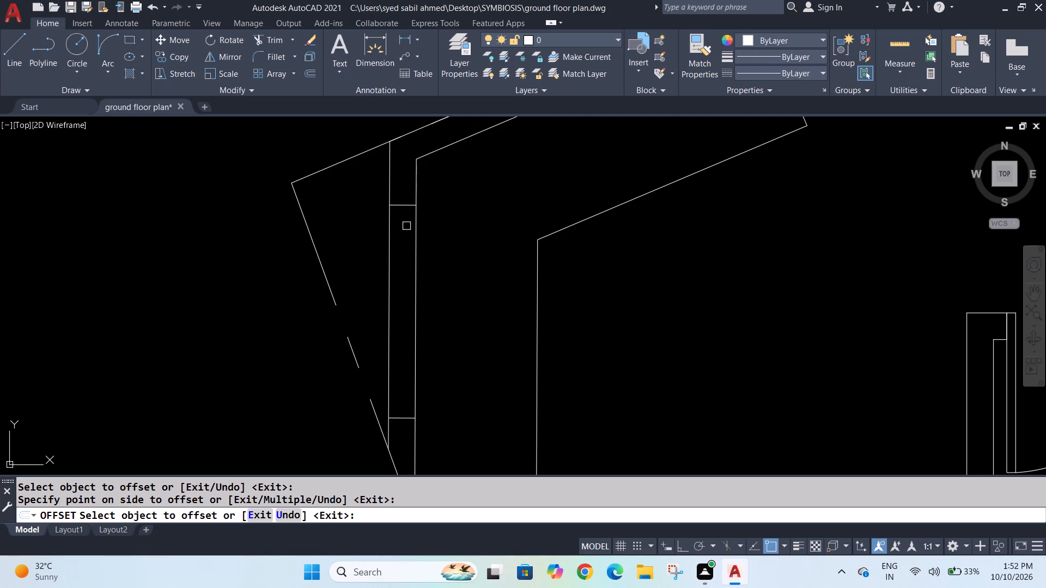
key("Escape")
key("Escape")
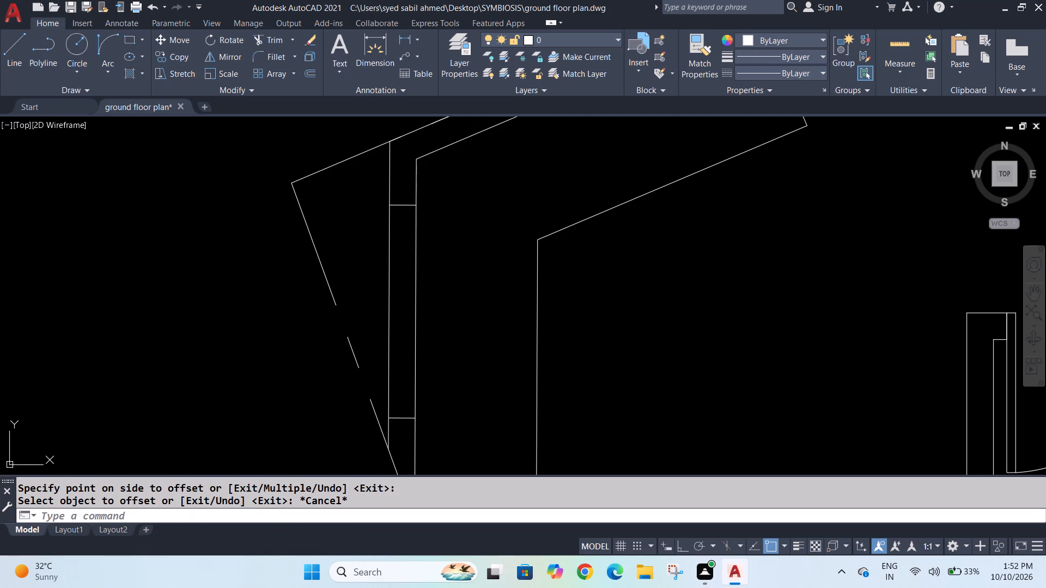
Offset the inner and outer faces of the left wall 2" into the wall thickness as window lines.
key("o")
key("Return")
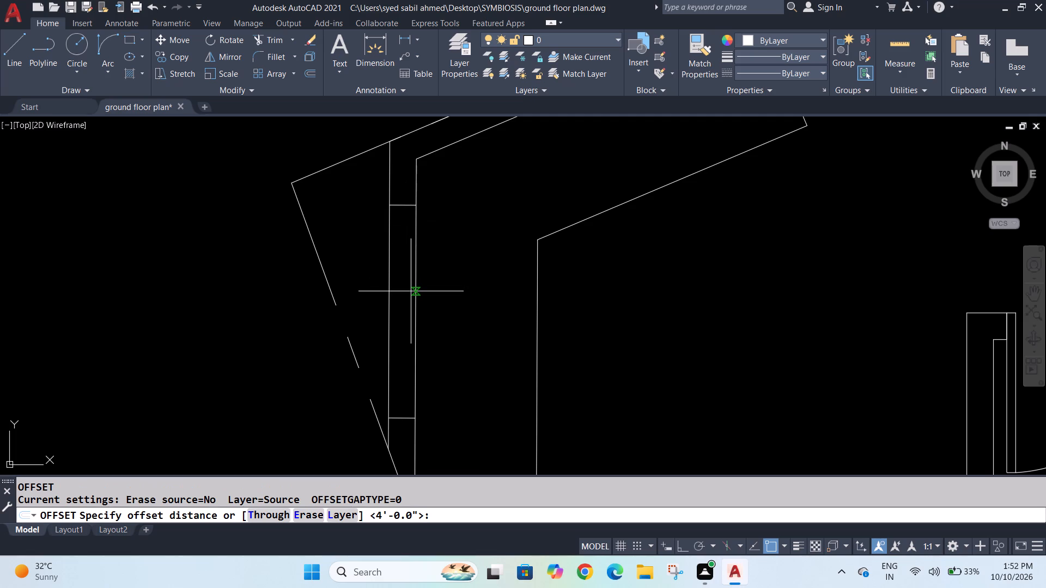
key("2")
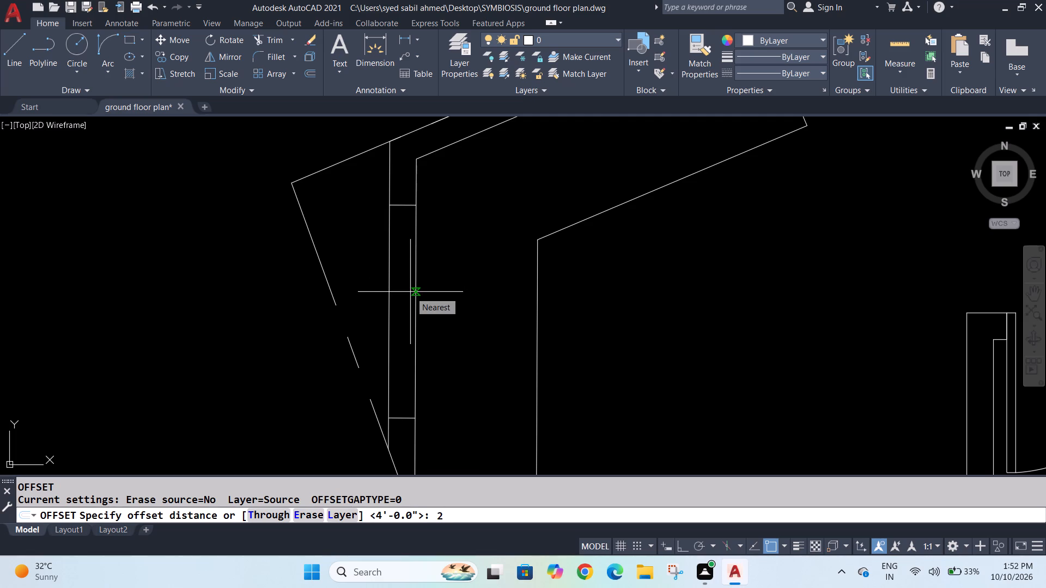
key("shift+quotedbl")
key("Return")
left_click(414, 304)
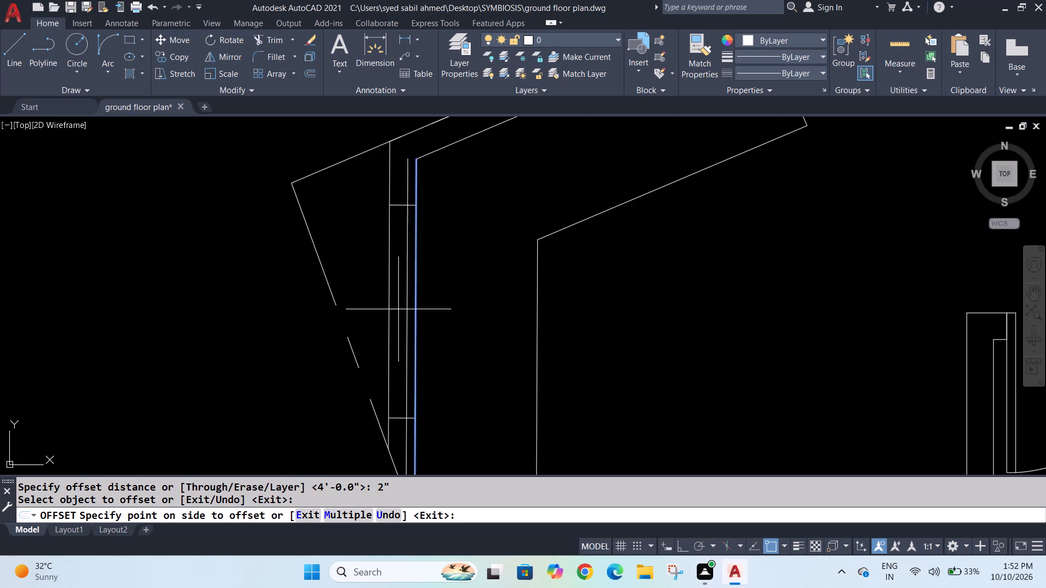
left_click(398, 309)
left_click(386, 310)
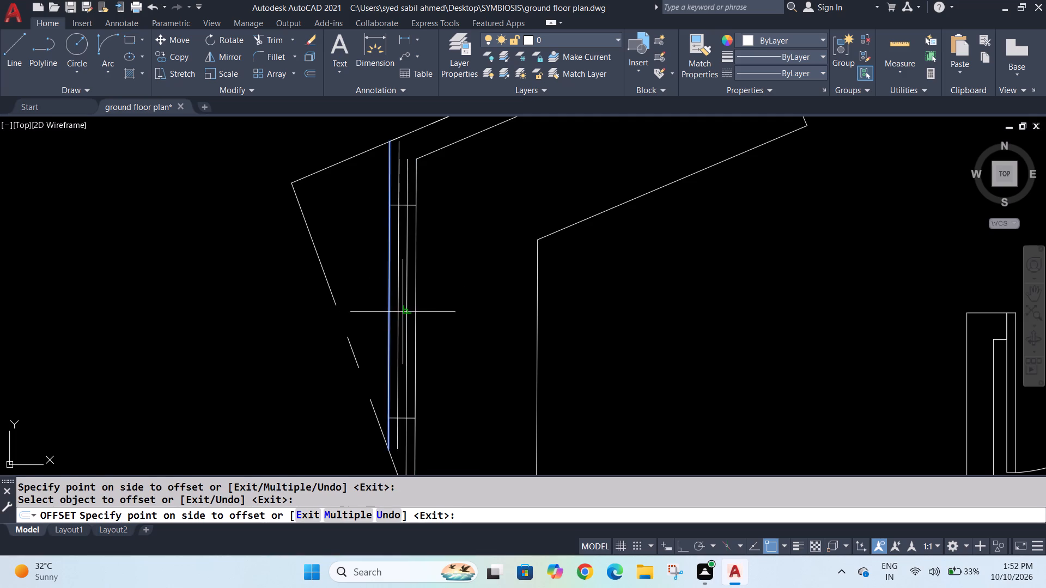
left_click(400, 312)
type("tr")
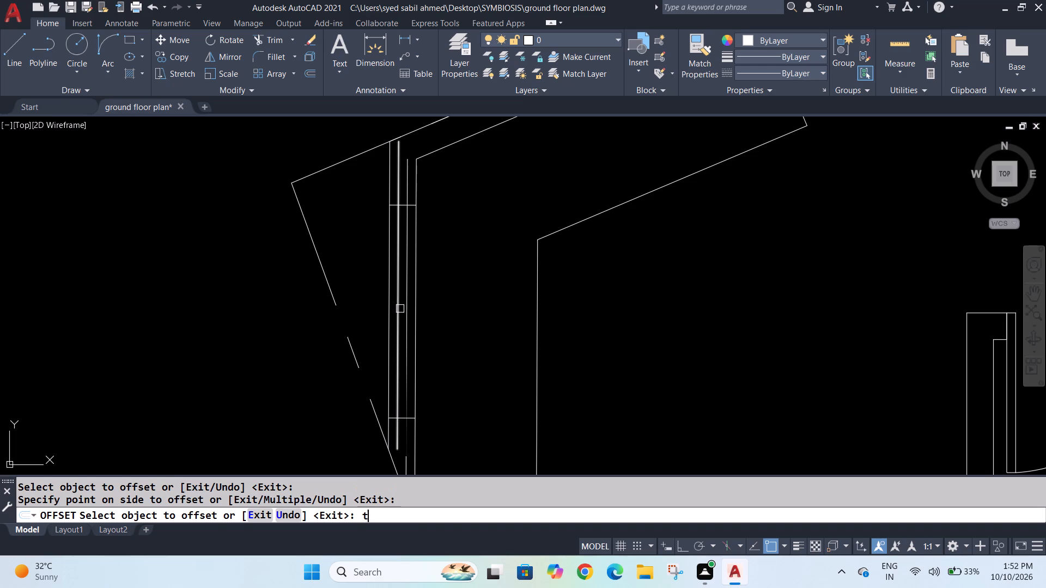
key("Return")
left_click(398, 187)
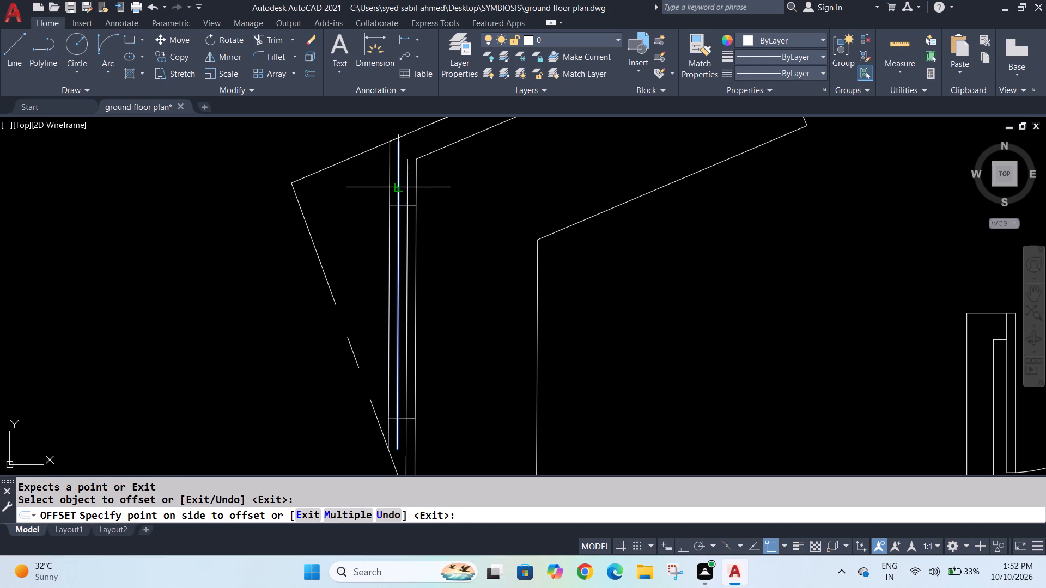
key("Escape")
key("Escape")
Trim the two offset lines beyond the upper and lower cross lines so they span only the window.
type("tr")
key("Return")
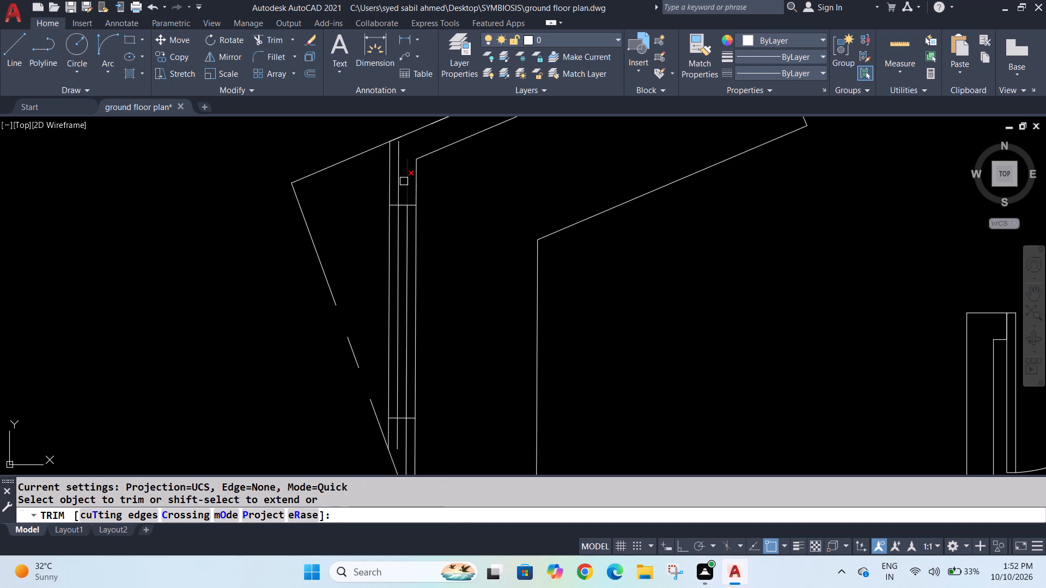
left_click(404, 181)
left_click(400, 184)
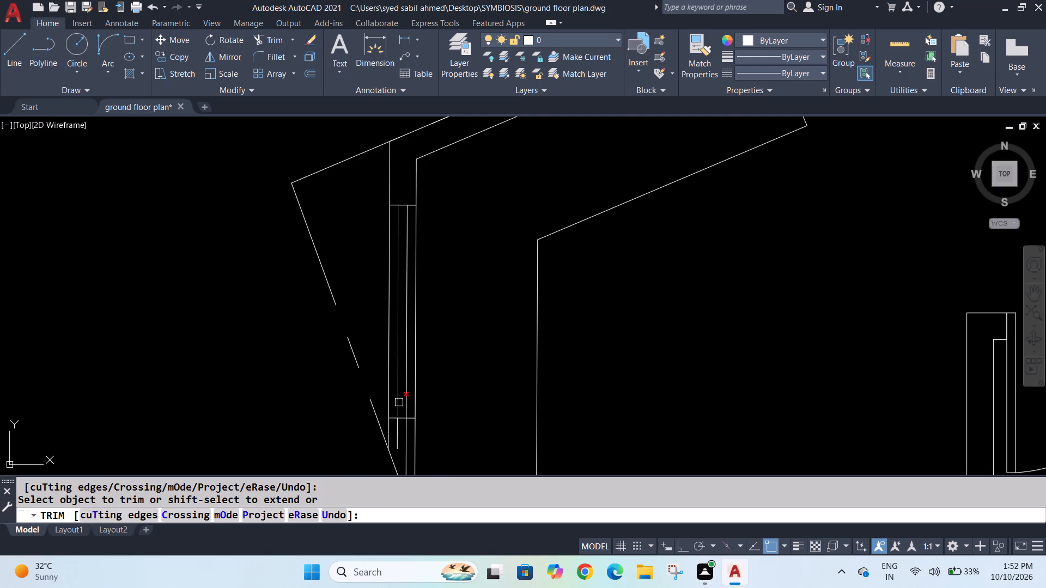
left_click(395, 434)
left_click(402, 432)
scroll(413, 426, "down", 2)
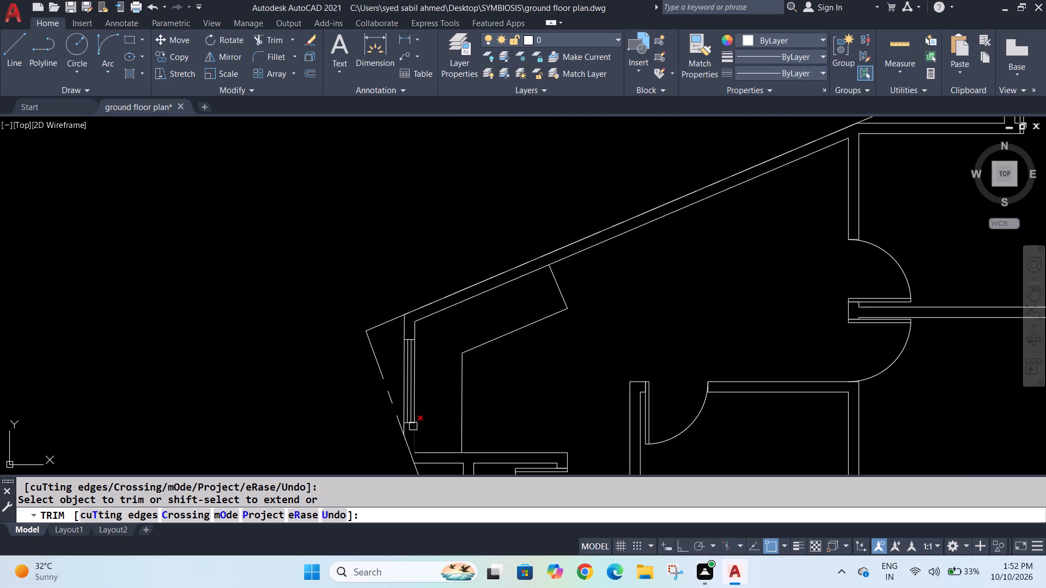
scroll(403, 443, "up", 2)
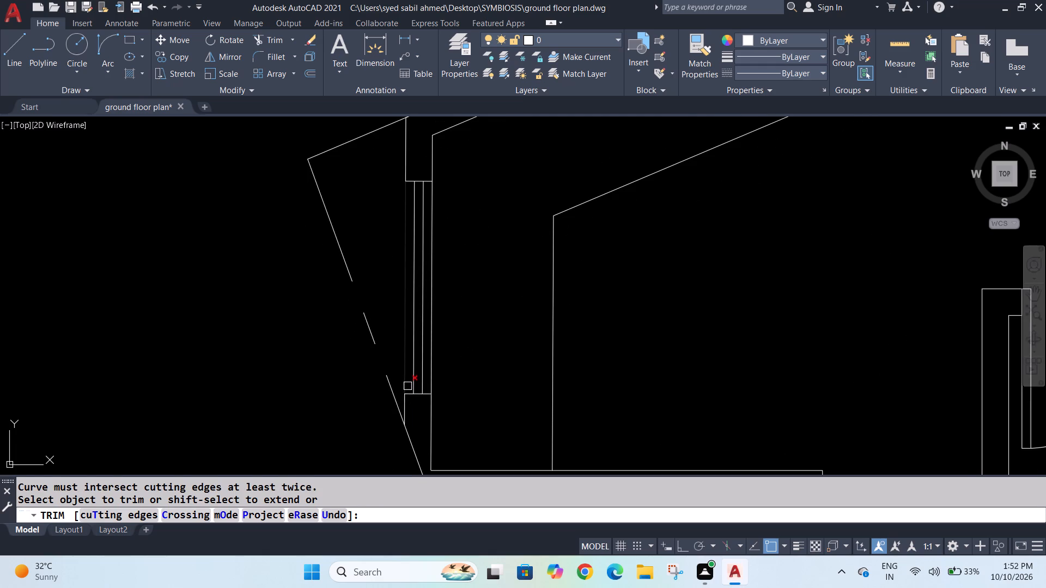
key("Escape")
key("Escape")
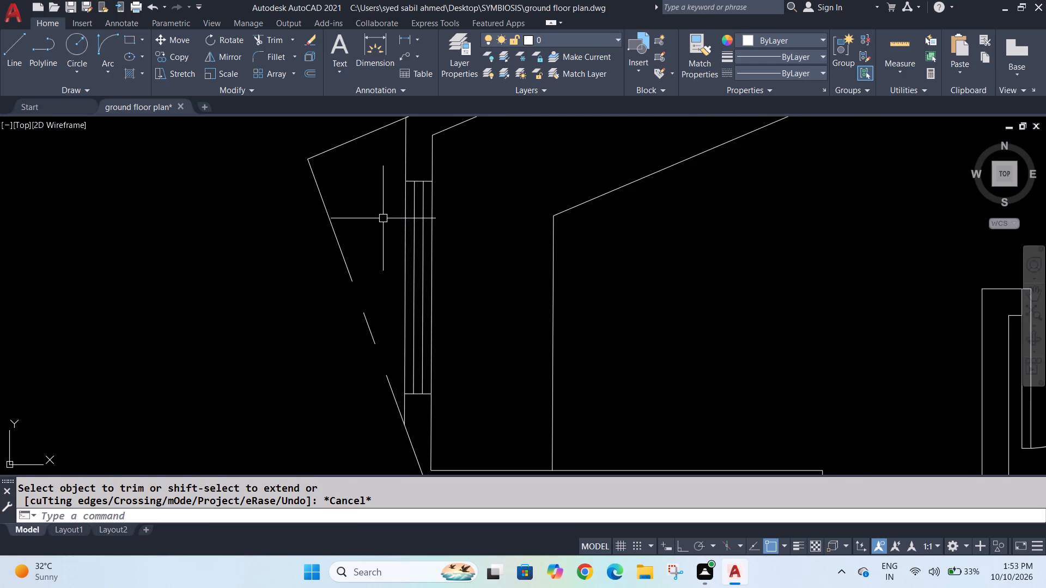
Draw lines along the outer and inner wall faces between the two cross lines, closing the window's outline.
key("l")
key("Return")
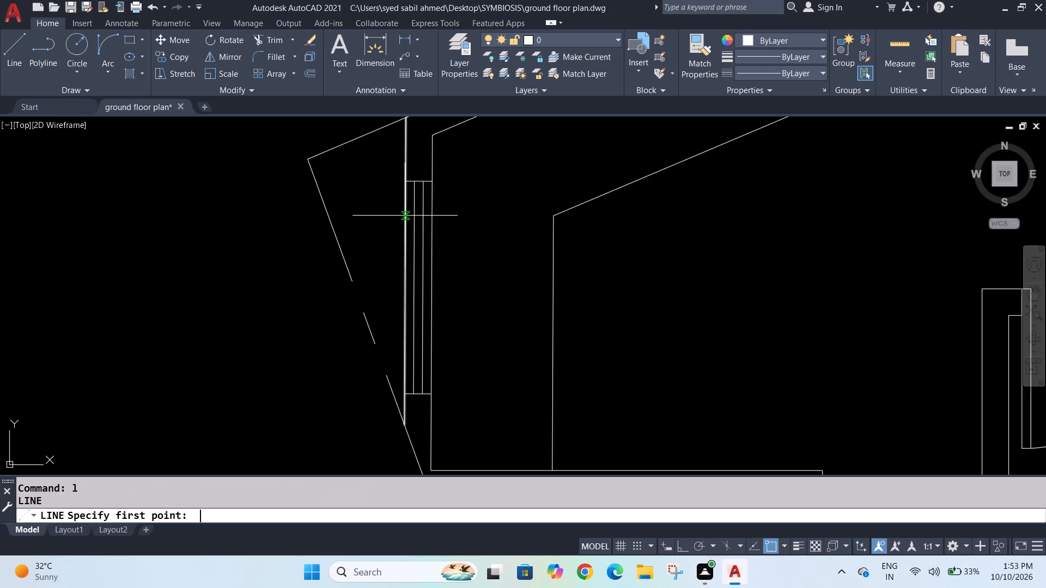
left_click(405, 181)
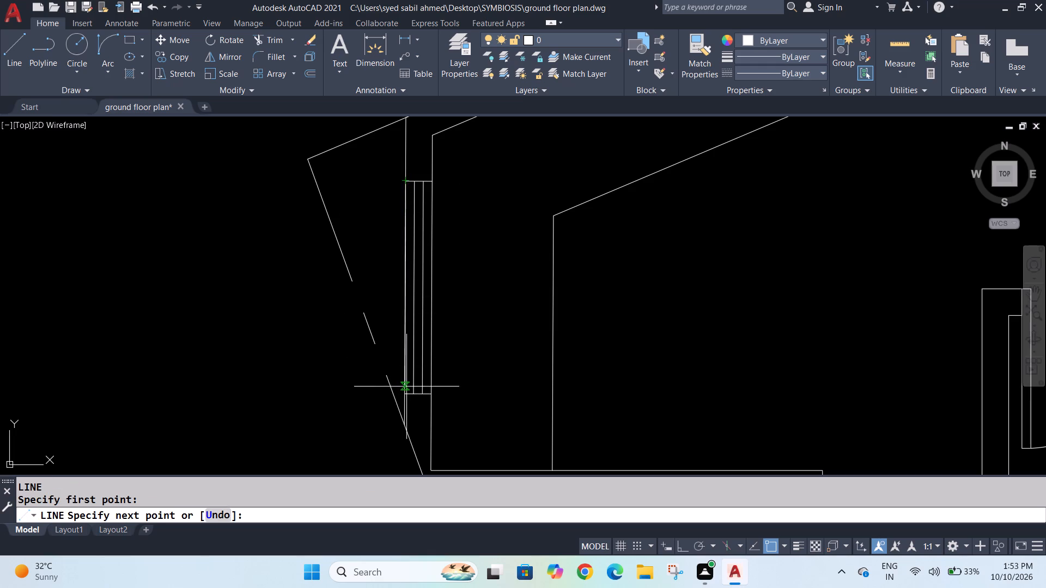
left_click(408, 394)
key("Escape")
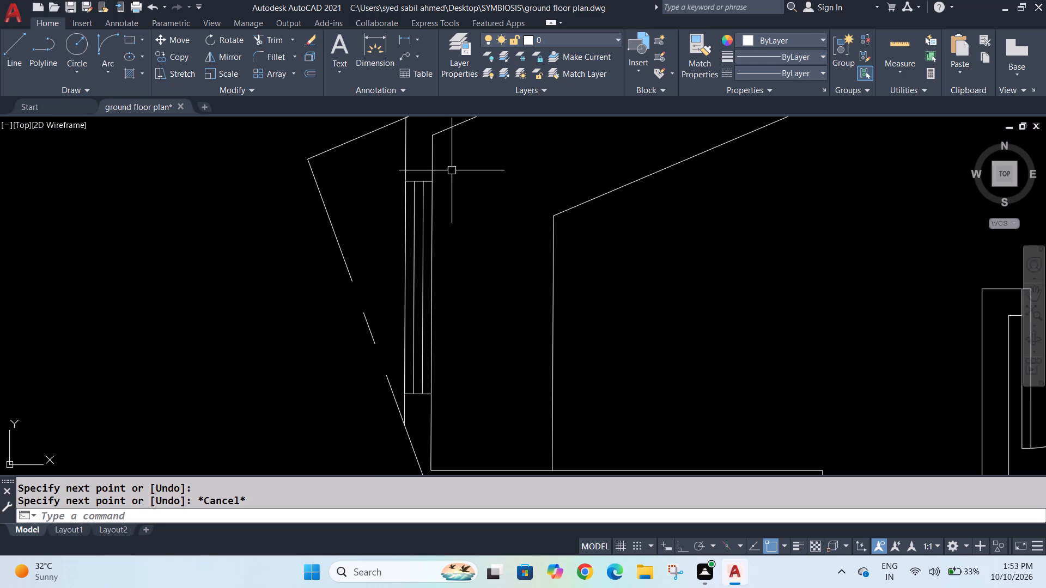
key("l")
key("Return")
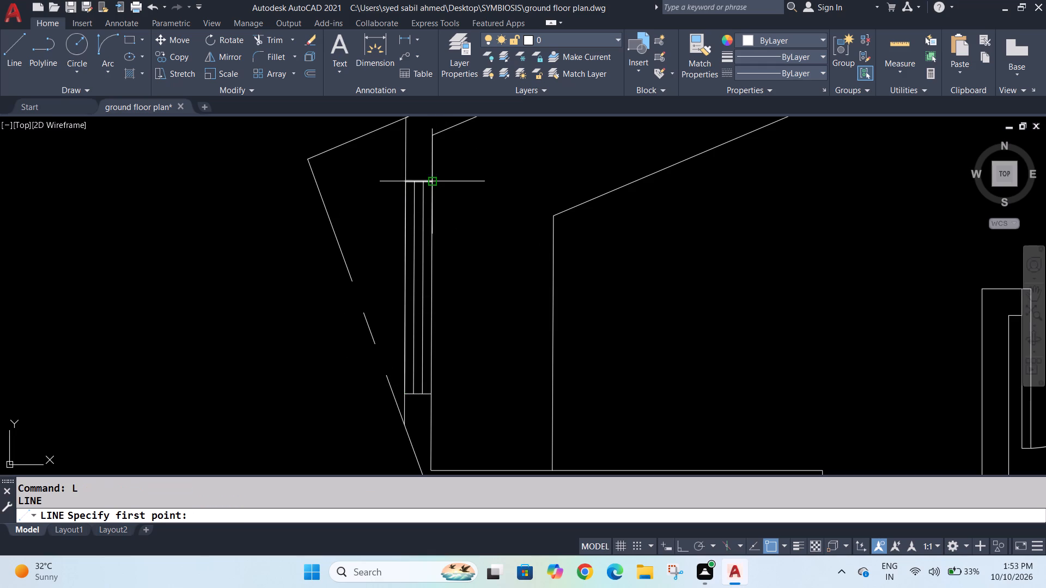
left_click(433, 181)
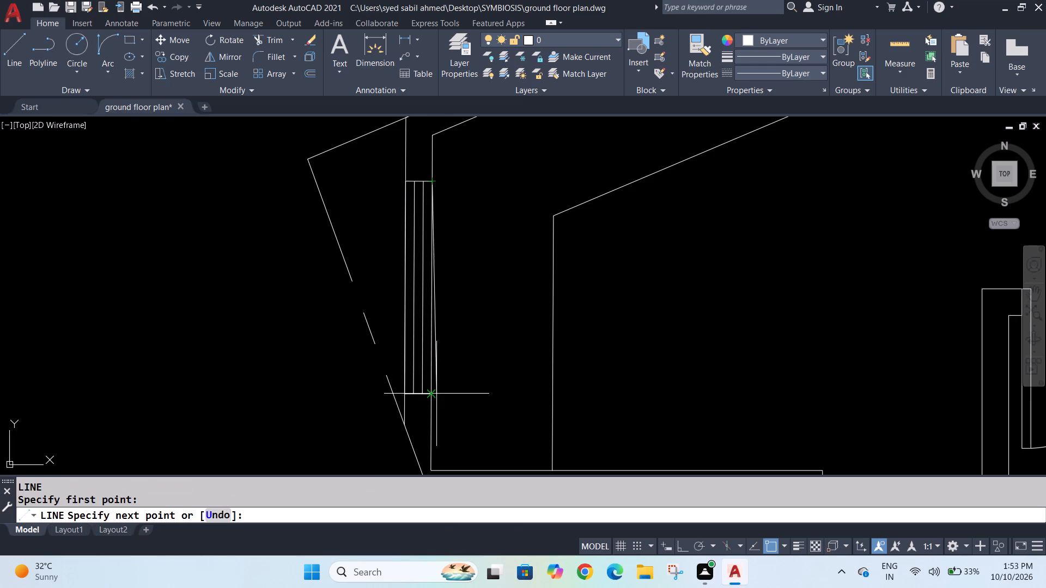
left_click(430, 393)
key("Escape")
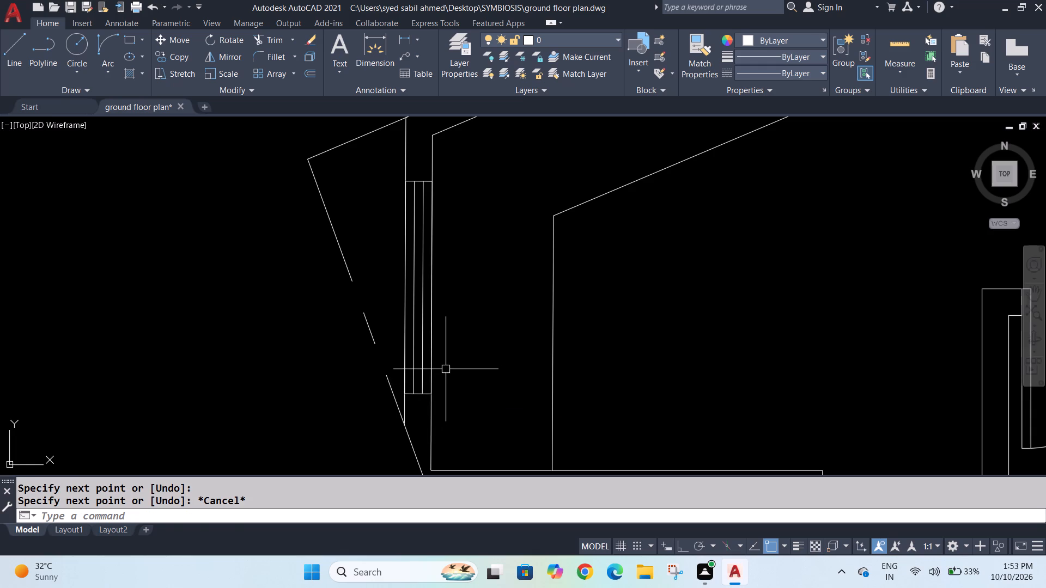
Select all the lines of the left wall window and set their colour to yellow 241,235,31.
left_click(382, 167)
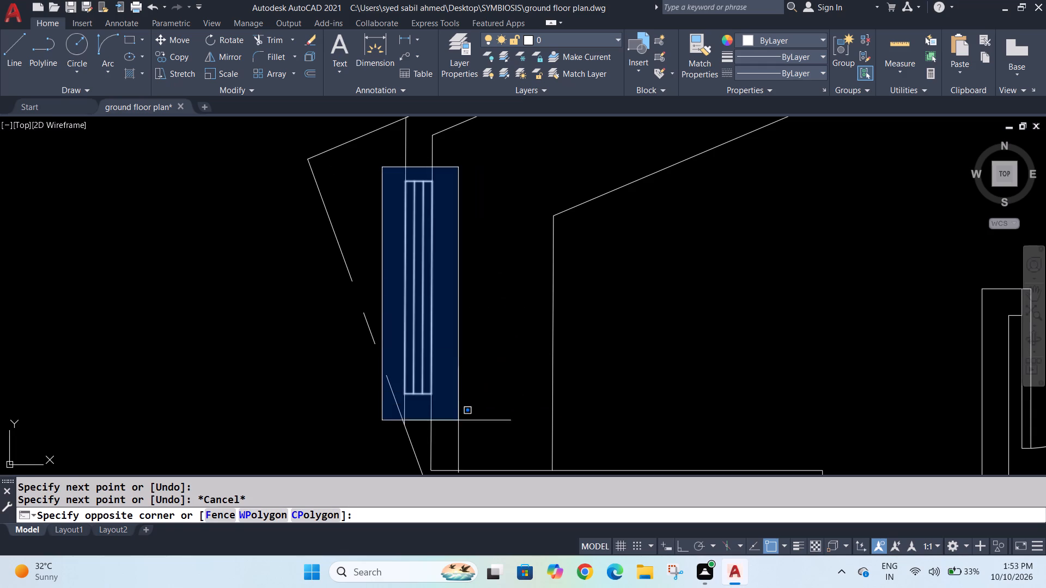
left_click(467, 412)
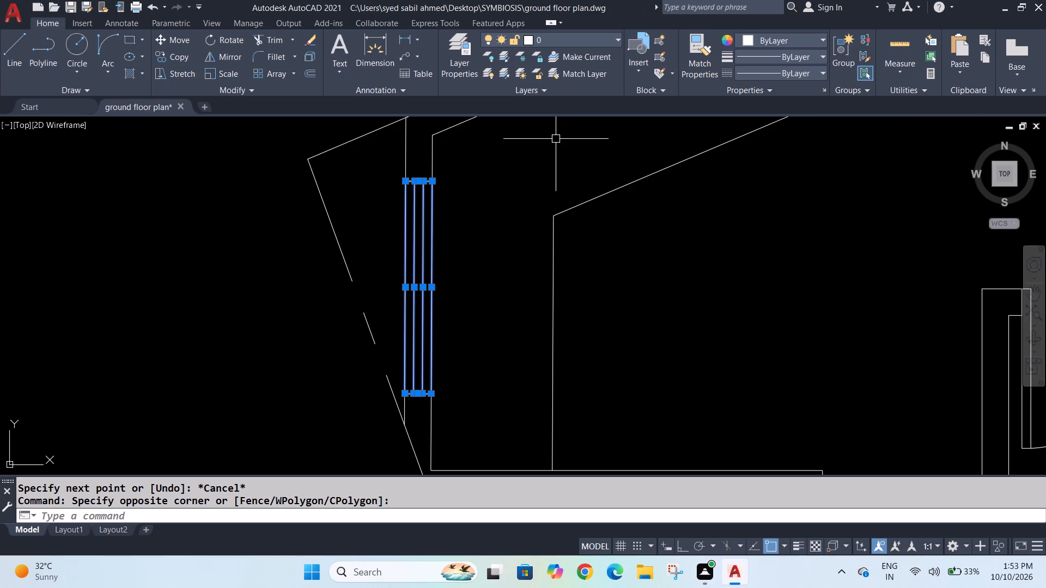
left_click(725, 42)
left_click(786, 38)
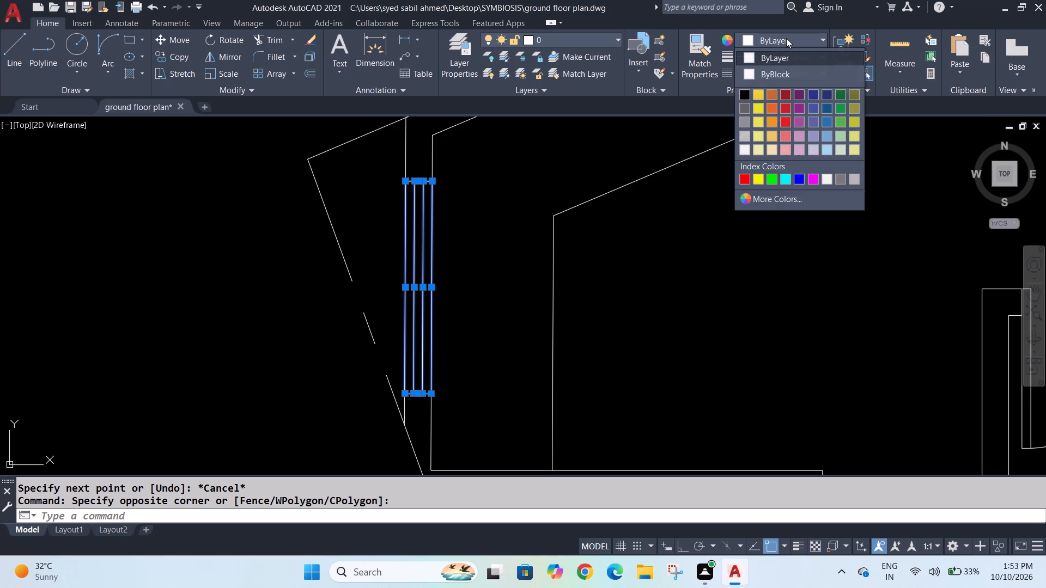
left_click(760, 106)
left_click(585, 169)
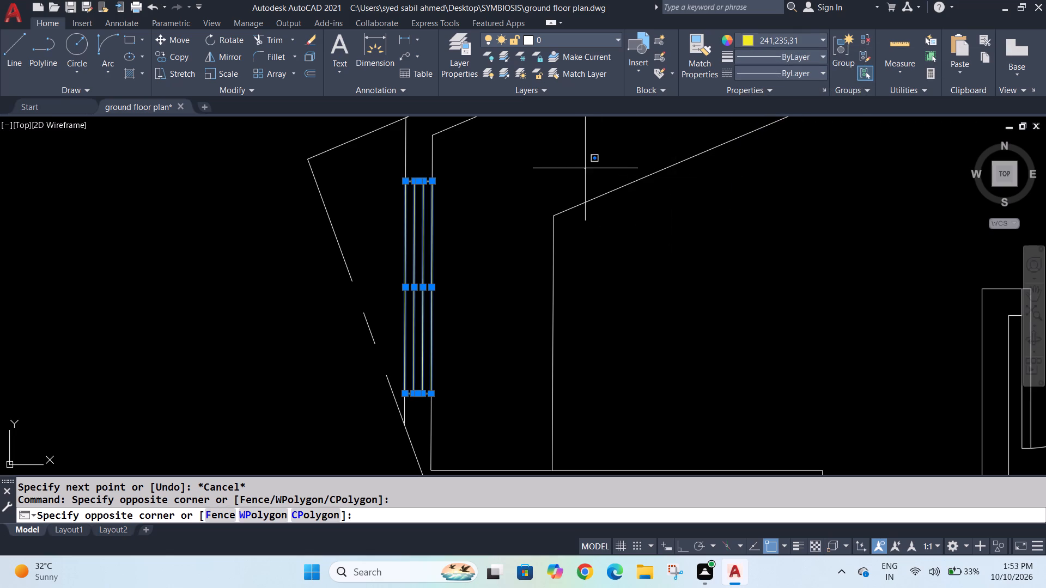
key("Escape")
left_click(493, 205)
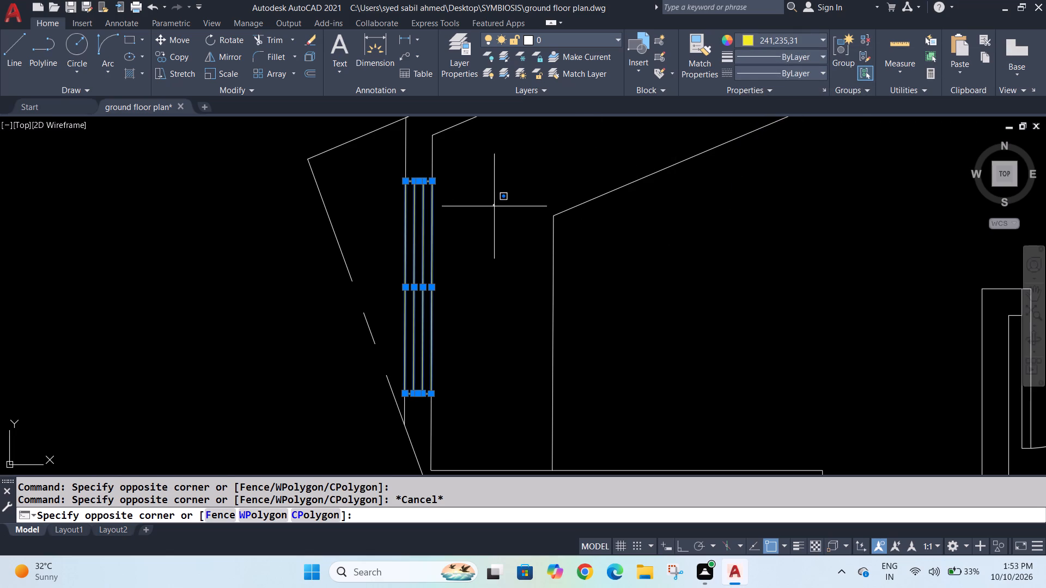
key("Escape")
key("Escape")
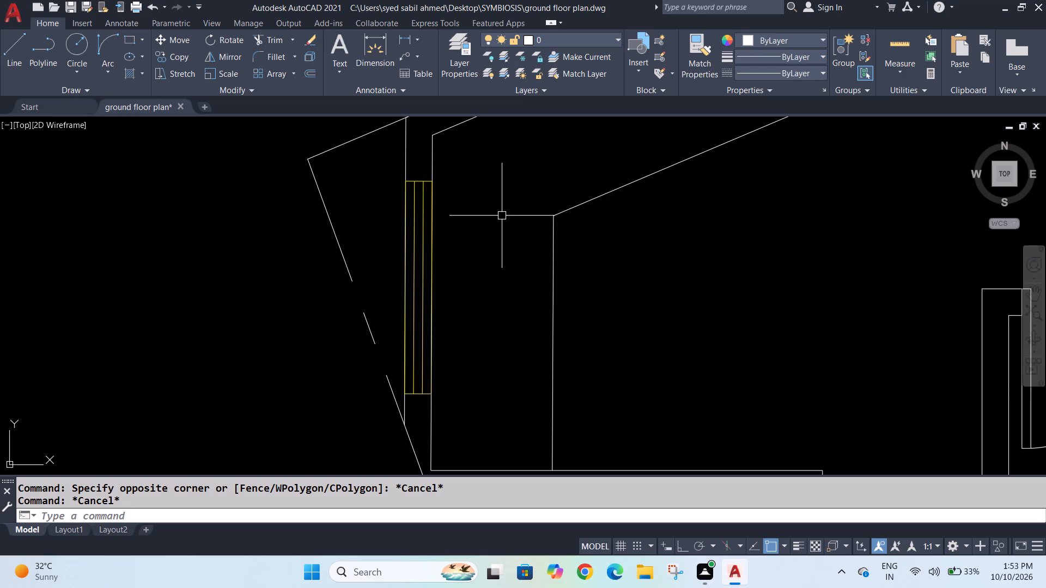
Copy the yellow left wall window from its outer face's midpoint to just outside the wall beside the staircase.
scroll(498, 218, "down", 1)
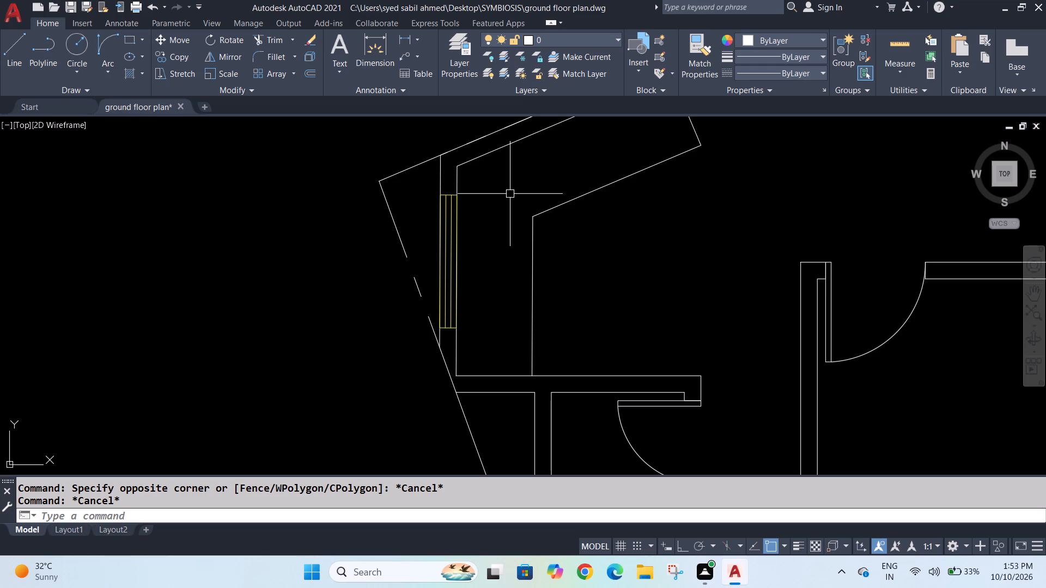
left_click(432, 189)
left_click(469, 338)
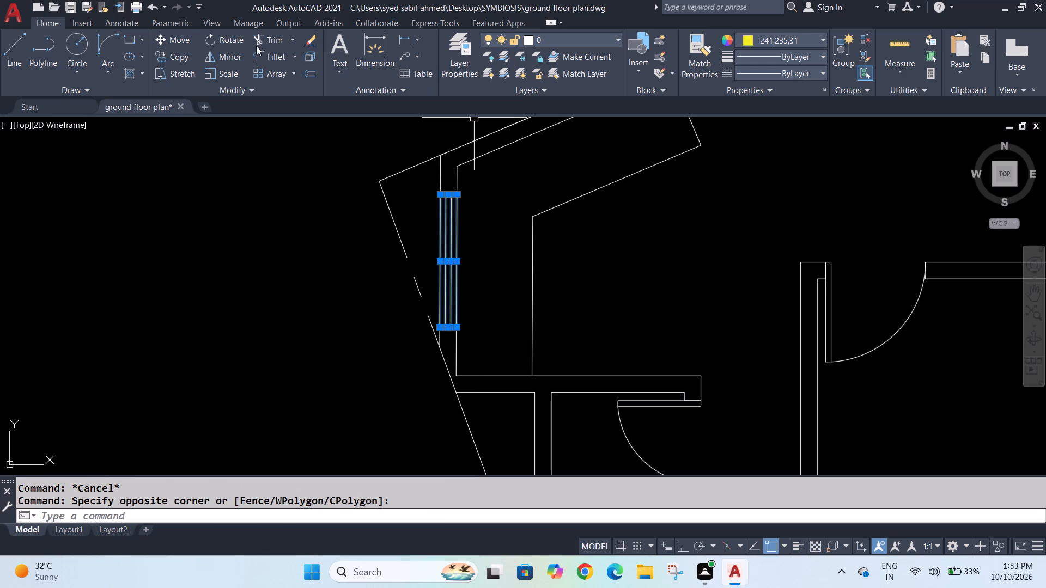
left_click(173, 56)
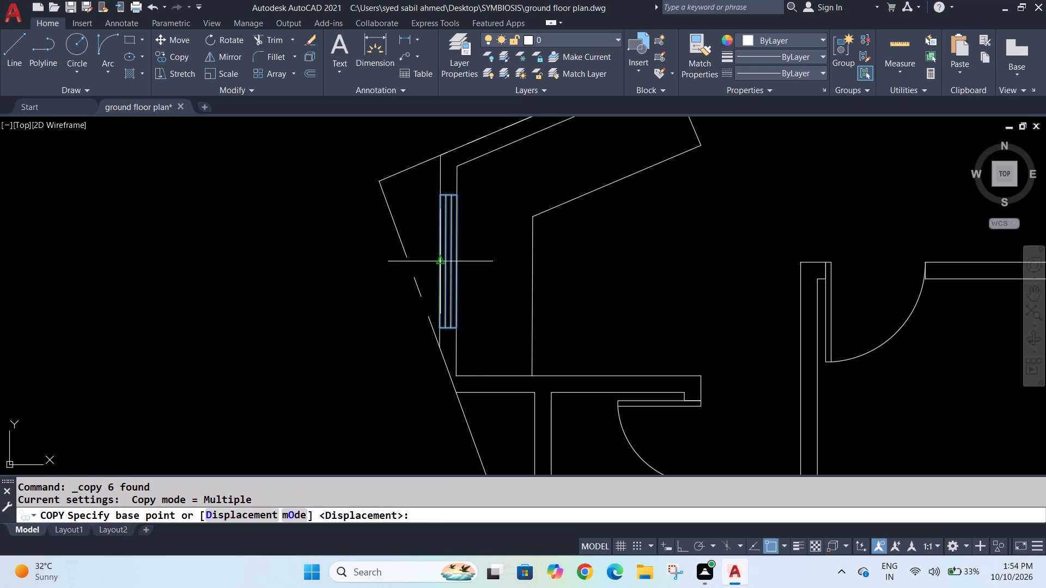
left_click(442, 258)
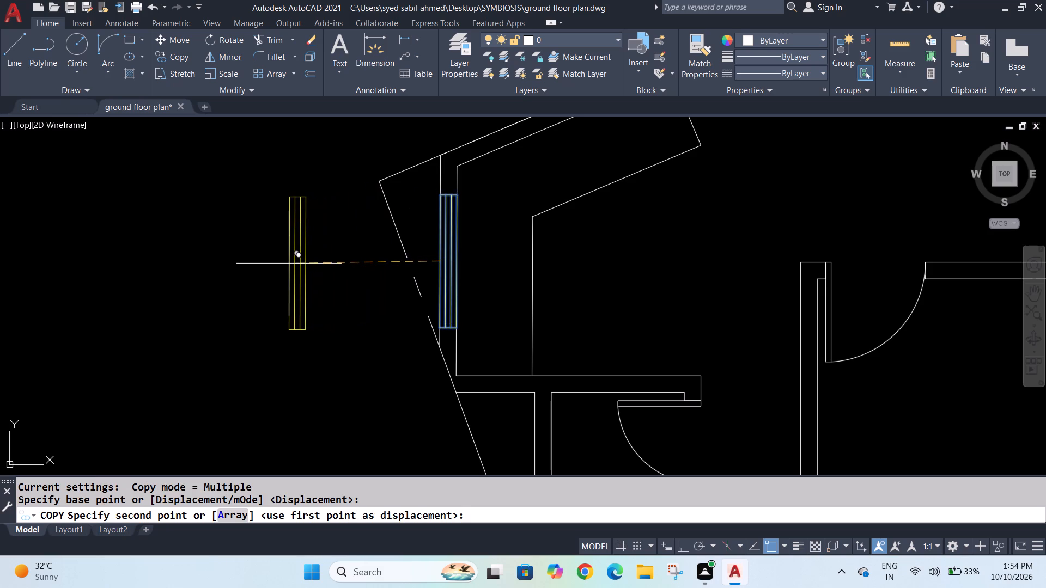
scroll(279, 260, "down", 5)
scroll(398, 294, "up", 4)
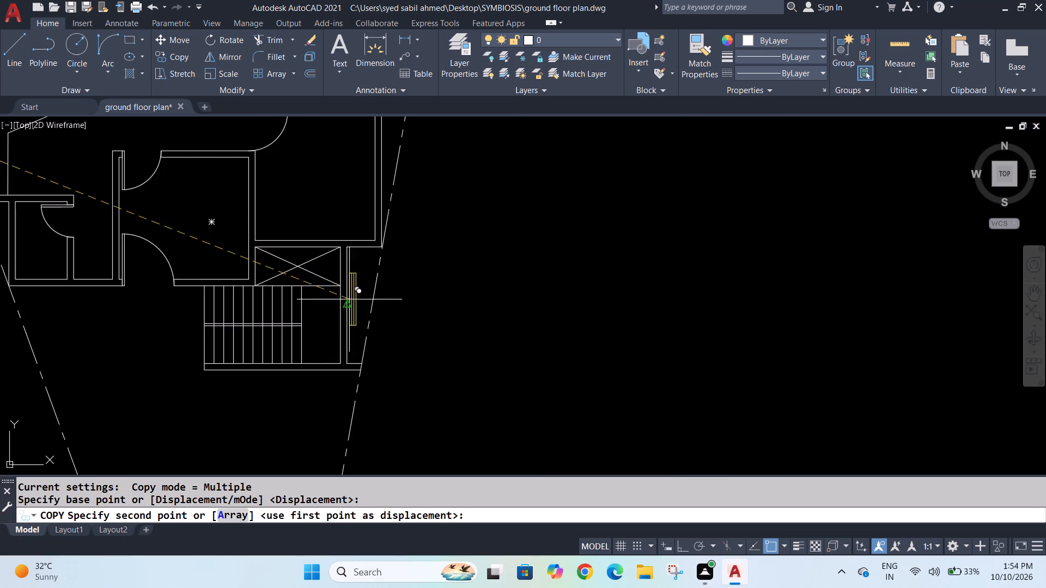
scroll(350, 300, "up", 7)
scroll(367, 315, "down", 6)
scroll(327, 377, "up", 3)
scroll(356, 369, "down", 1)
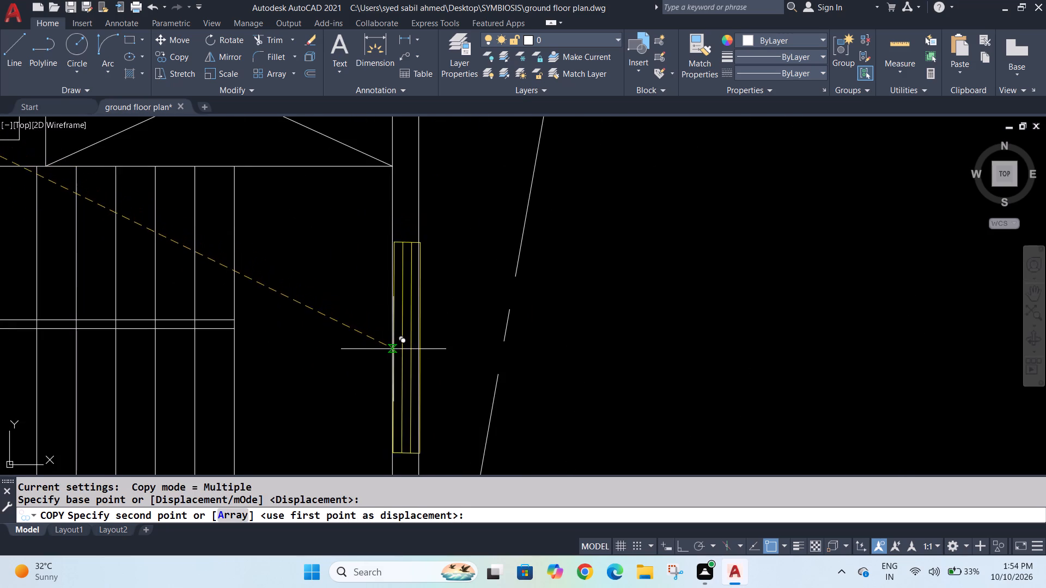
scroll(397, 367, "down", 1)
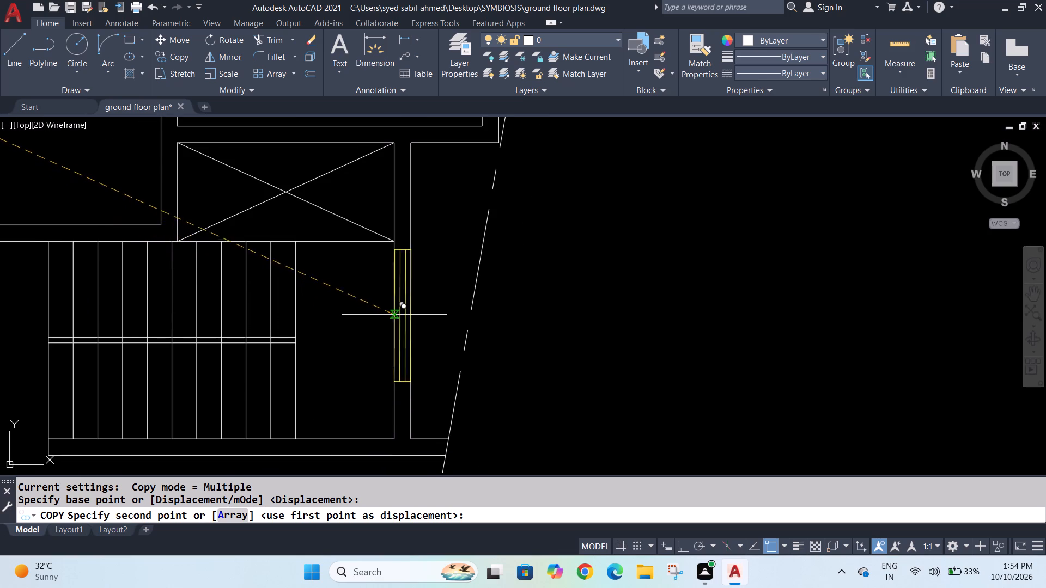
scroll(393, 339, "up", 1)
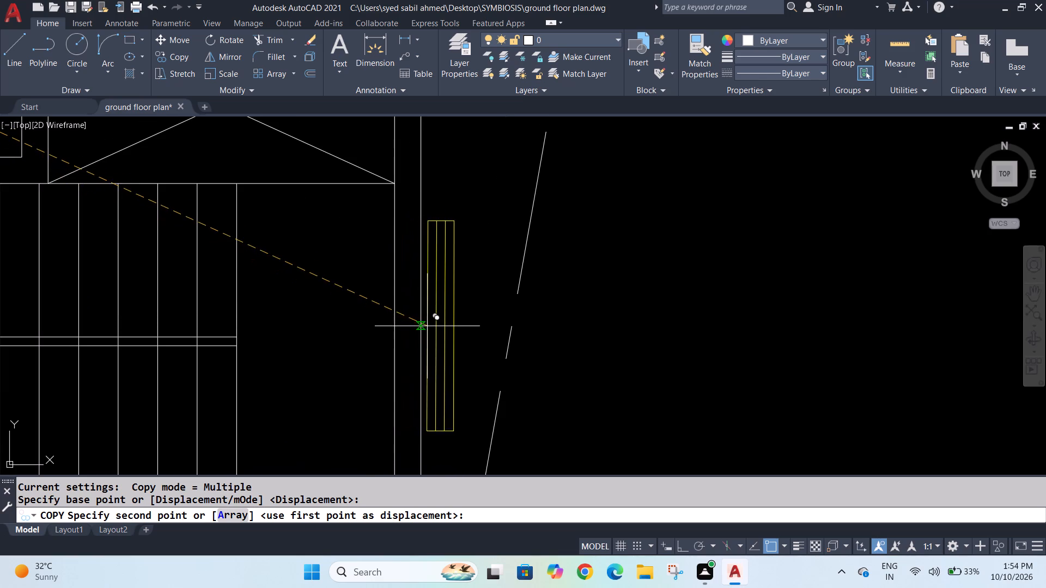
left_click(433, 328)
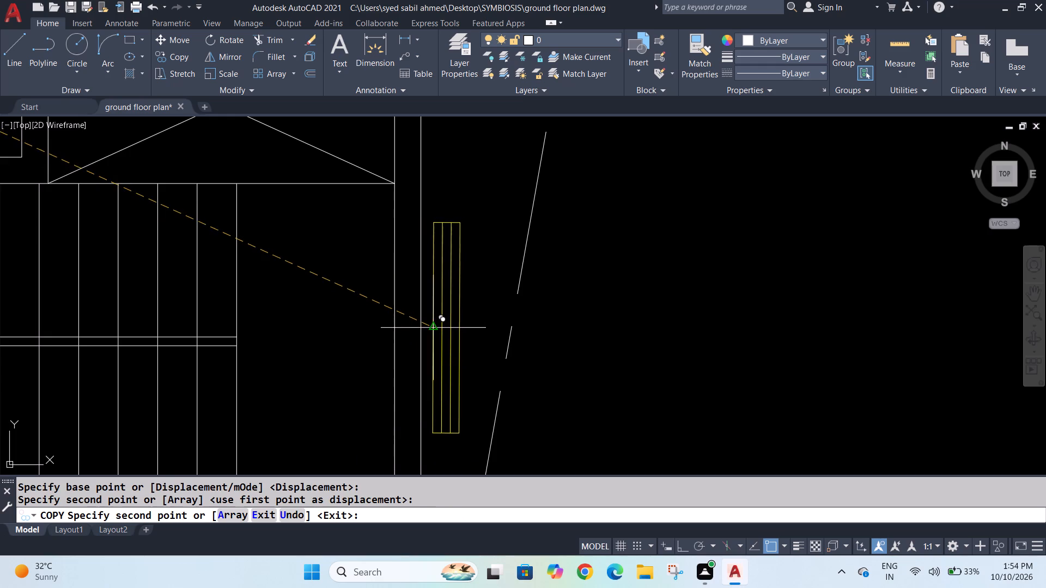
Place two more copies of the window, one inside each of the two rooms above the staircase shaft, and finish copying.
scroll(478, 307, "down", 5)
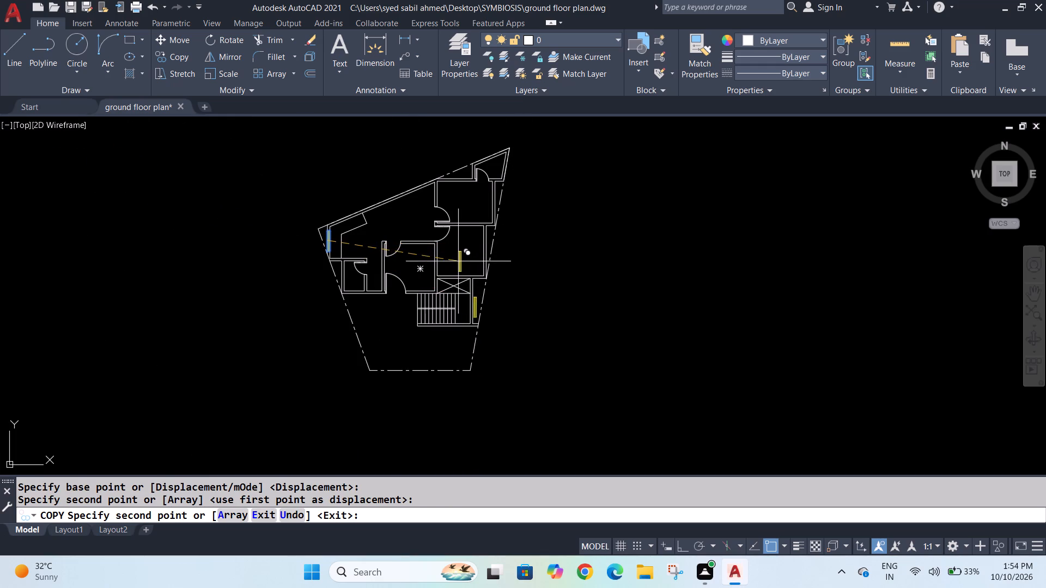
left_click(458, 260)
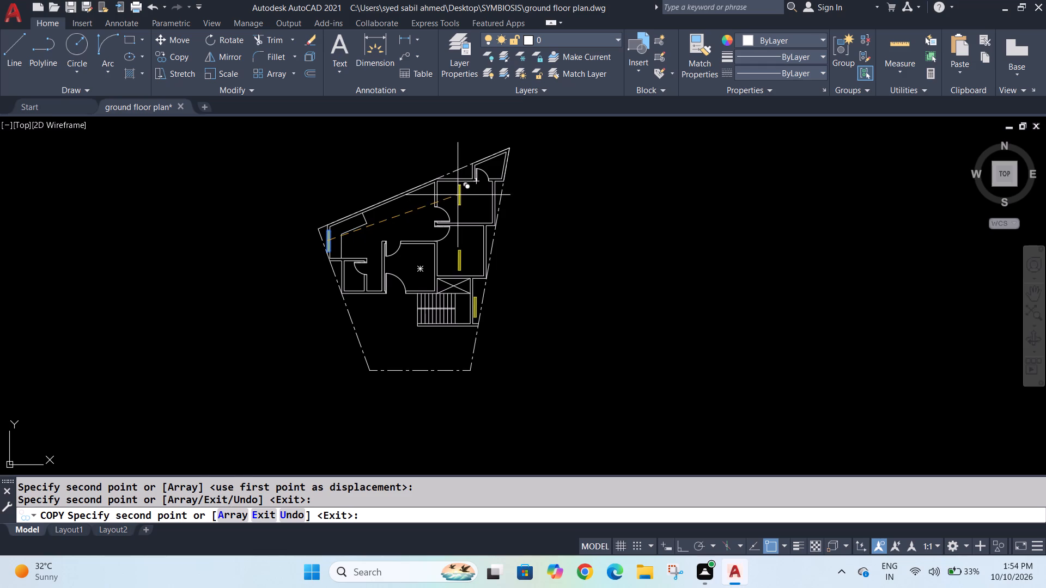
left_click(458, 195)
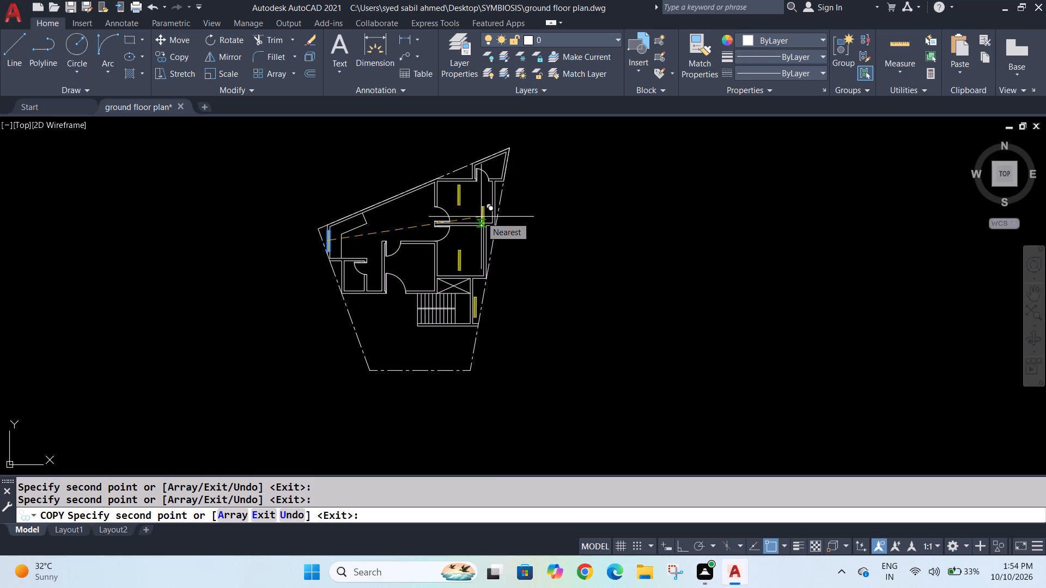
key("Escape")
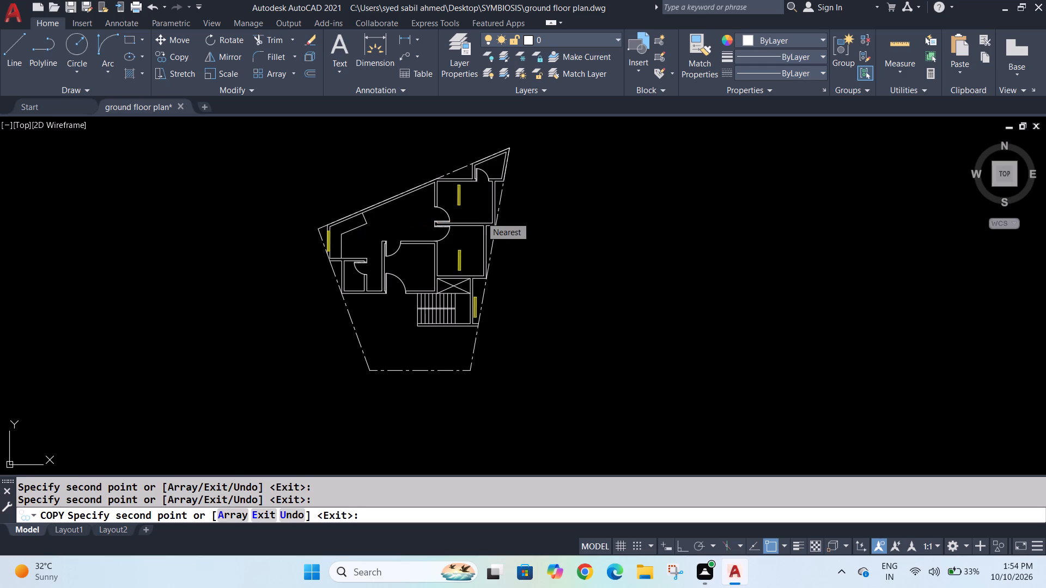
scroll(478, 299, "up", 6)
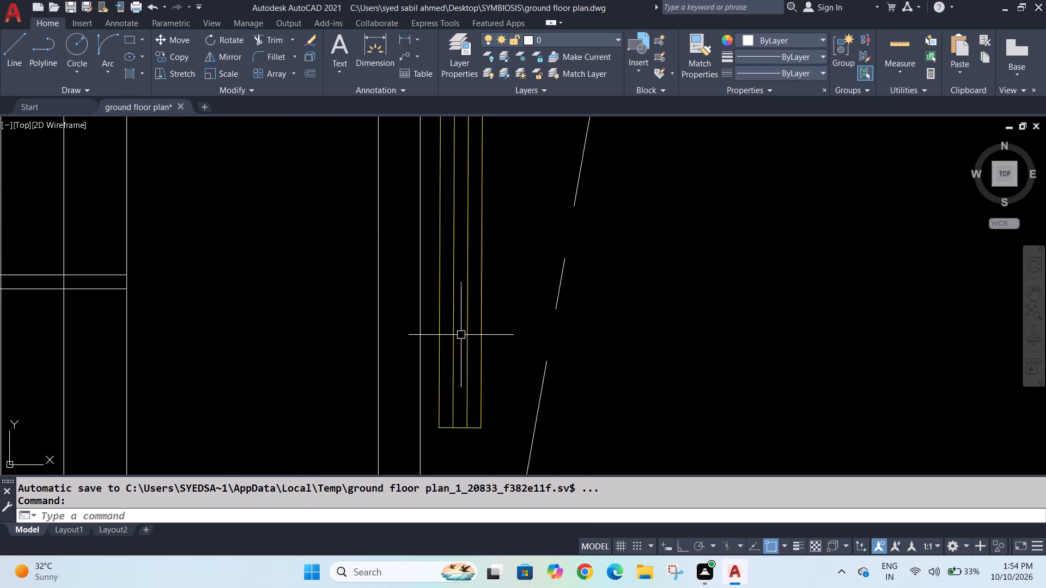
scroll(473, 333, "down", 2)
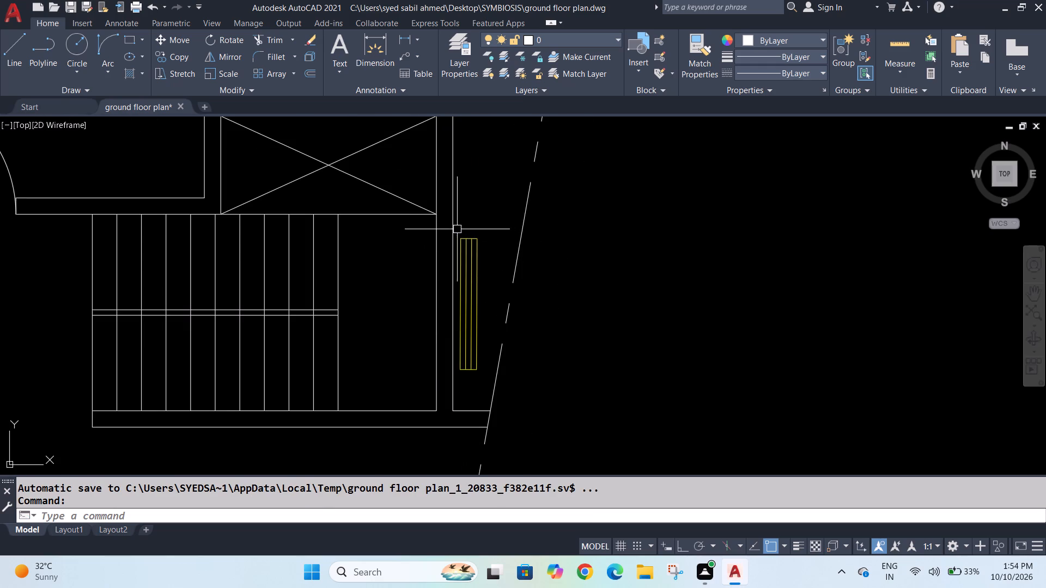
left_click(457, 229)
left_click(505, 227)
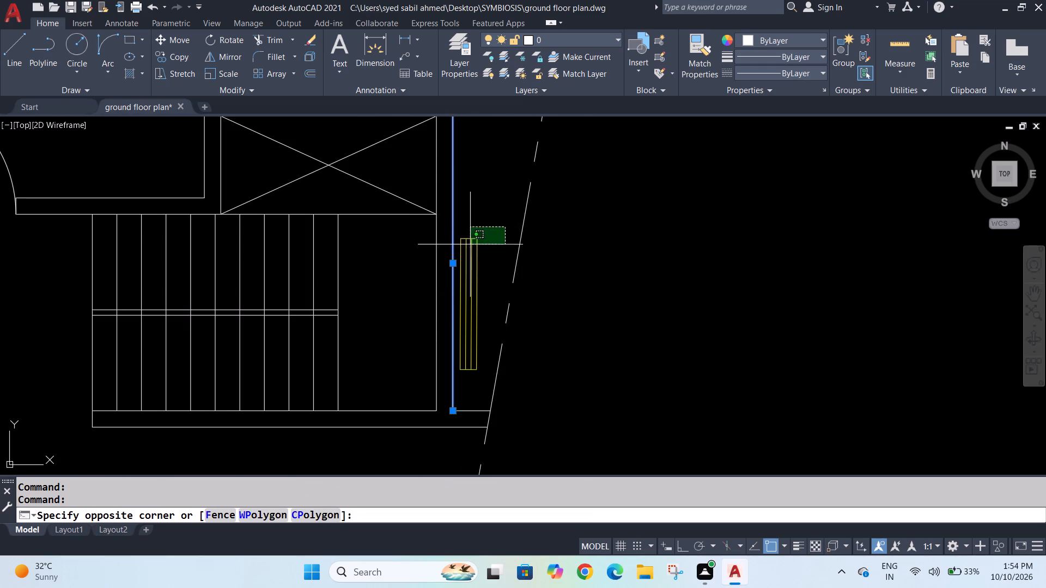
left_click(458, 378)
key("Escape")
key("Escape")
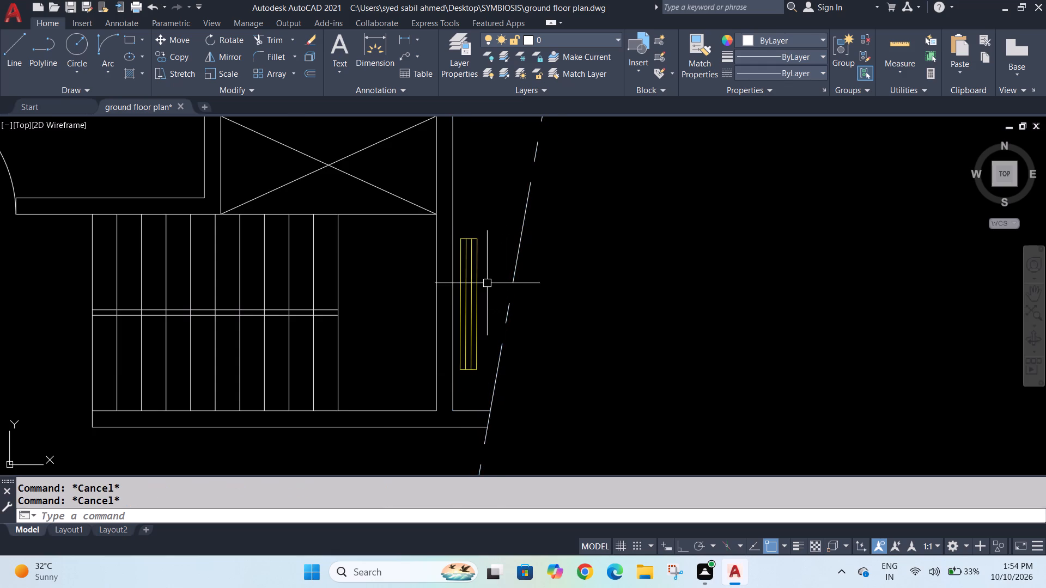
Move the window copy beside the staircase into the wall thickness, aligning its long sides with the wall faces.
scroll(483, 283, "up", 1)
left_click(487, 201)
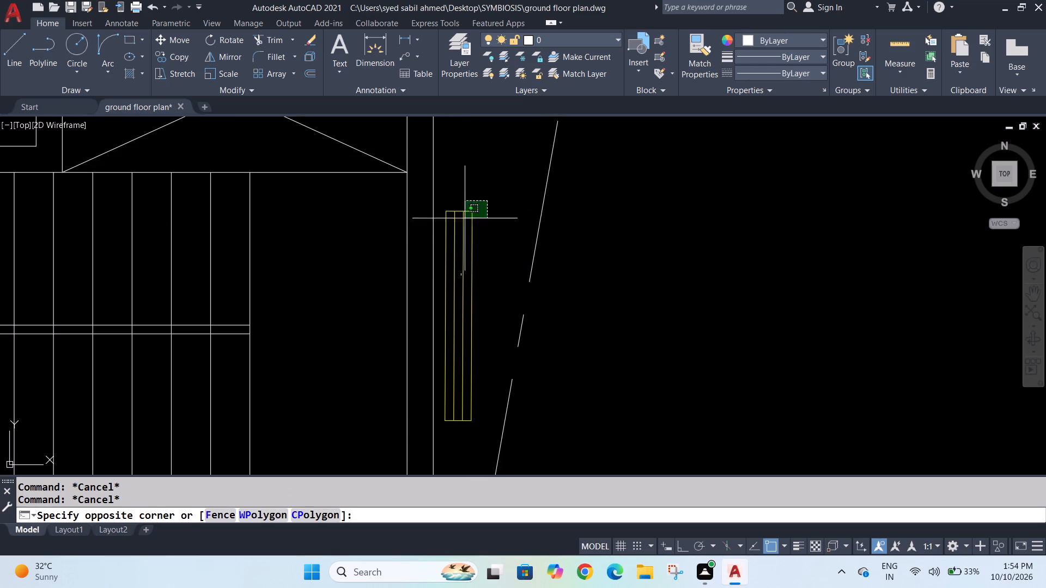
left_click(441, 430)
scroll(337, 232, "down", 2)
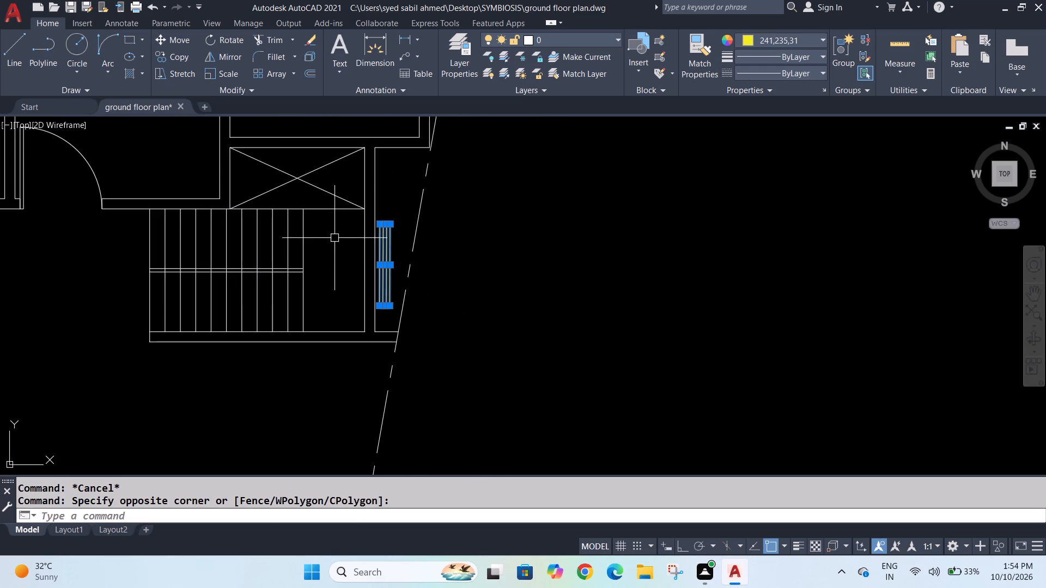
scroll(335, 238, "up", 2)
scroll(331, 243, "down", 1)
middle_click_drag(331, 250, 370, 236)
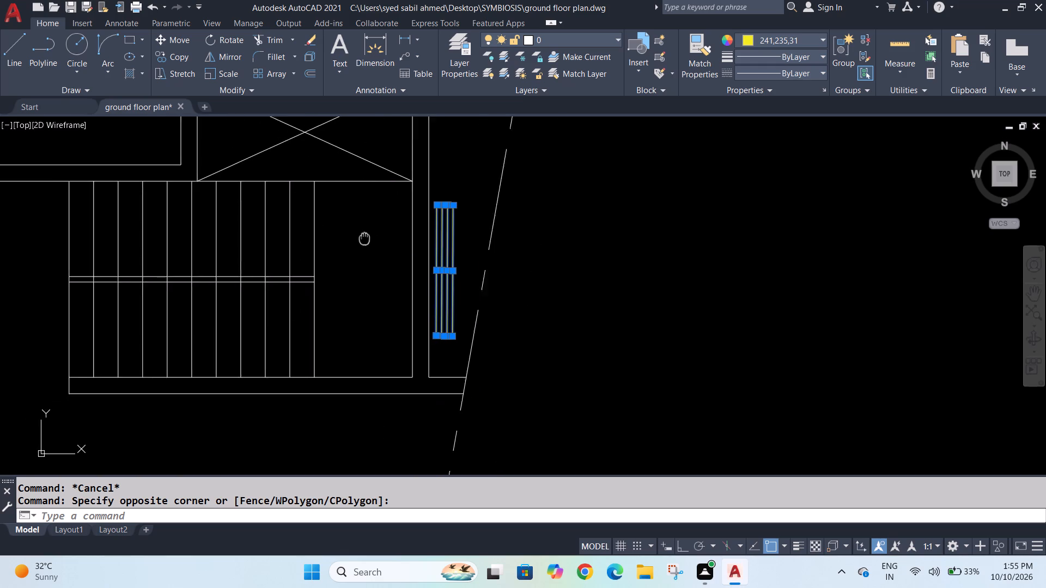
middle_click_drag(370, 236, 485, 236)
scroll(485, 236, "up", 1)
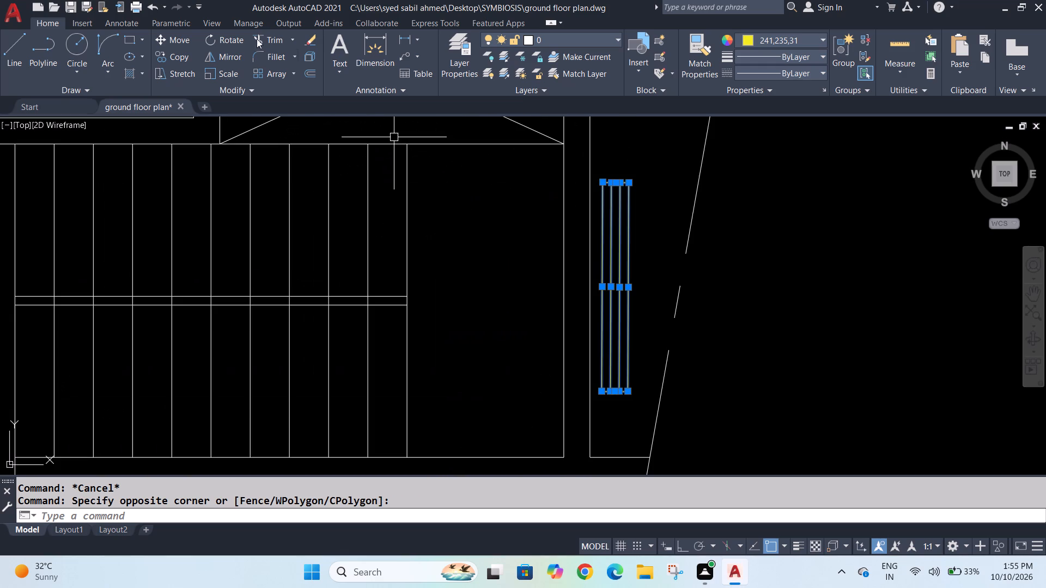
left_click(181, 41)
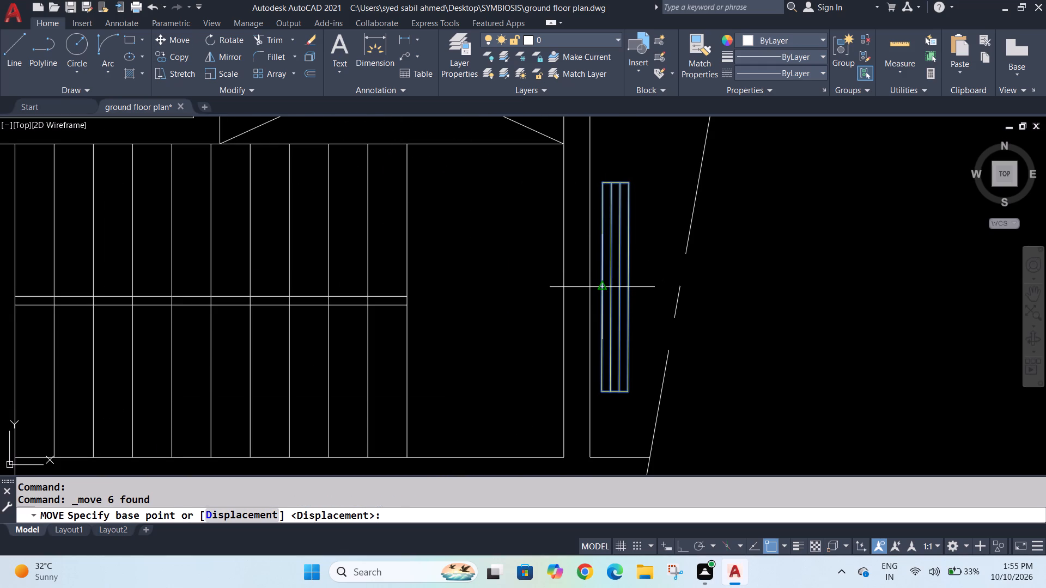
left_click(599, 289)
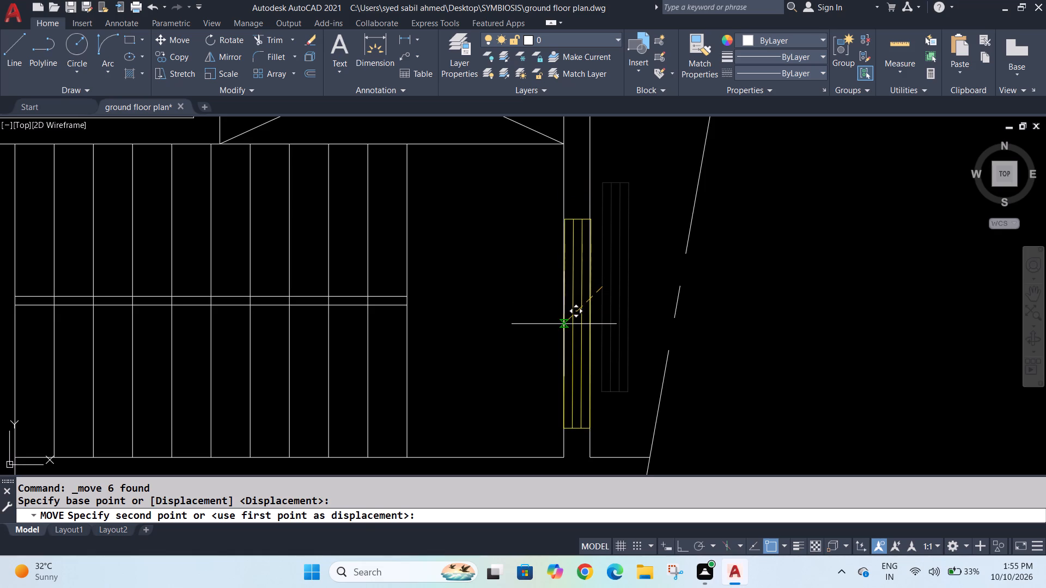
left_click(563, 293)
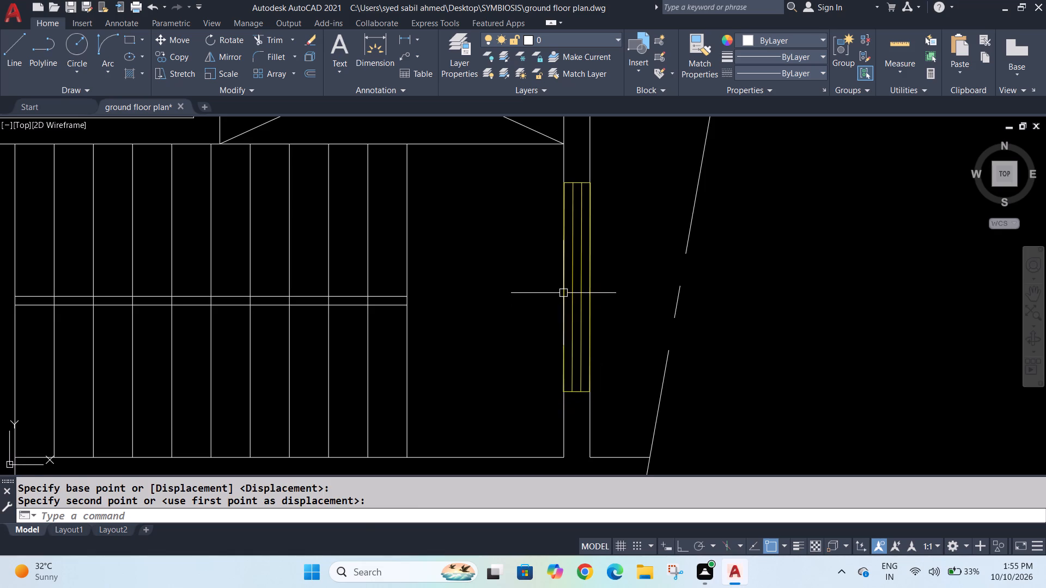
Rotate the window copy in the room directly above the crossed shaft to horizontal, with Ortho on.
scroll(633, 282, "down", 2)
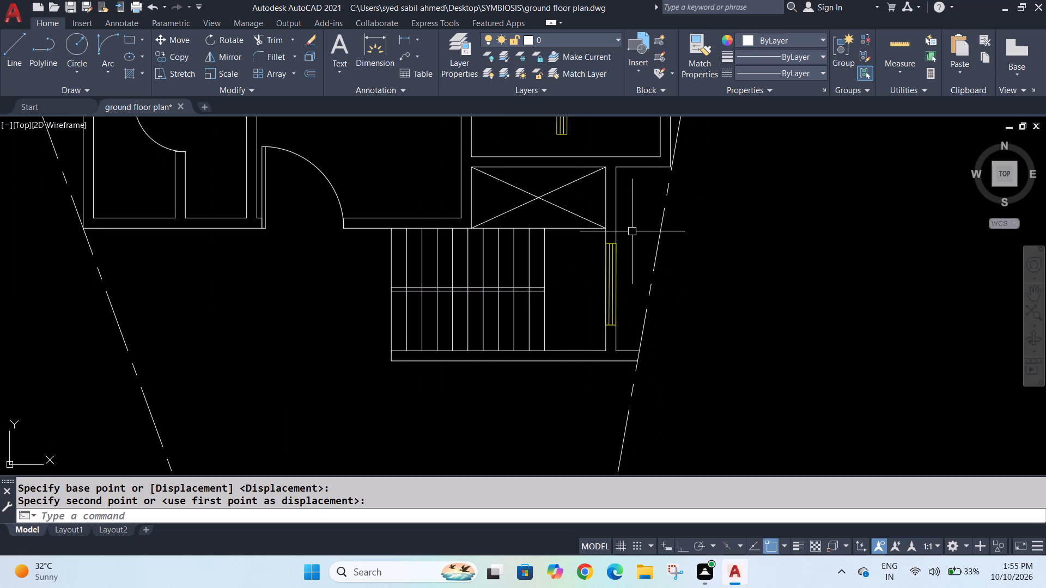
middle_click_drag(632, 231, 607, 377)
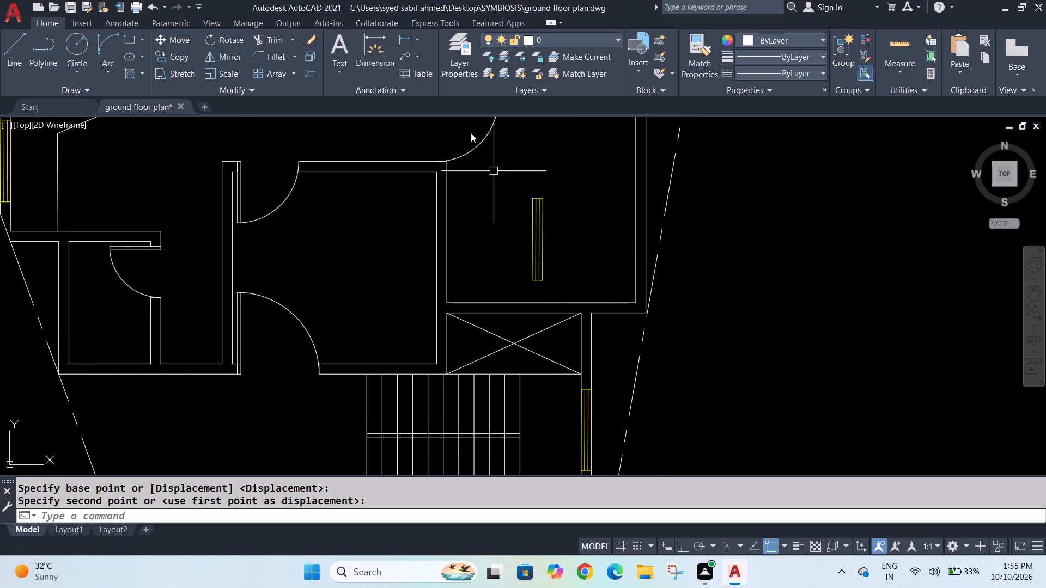
left_click(525, 186)
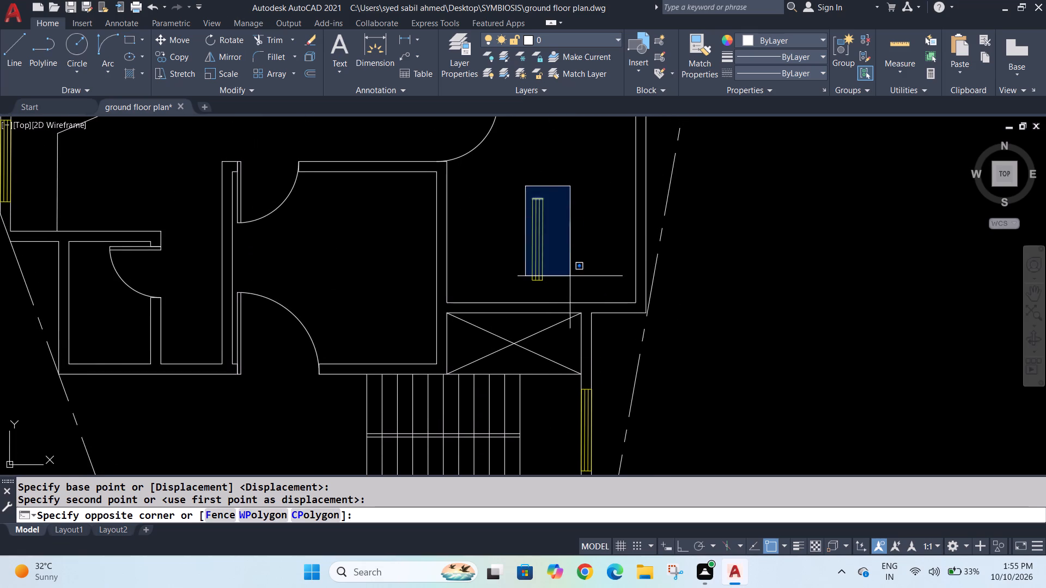
left_click_drag(562, 289, 568, 281)
left_click(233, 40)
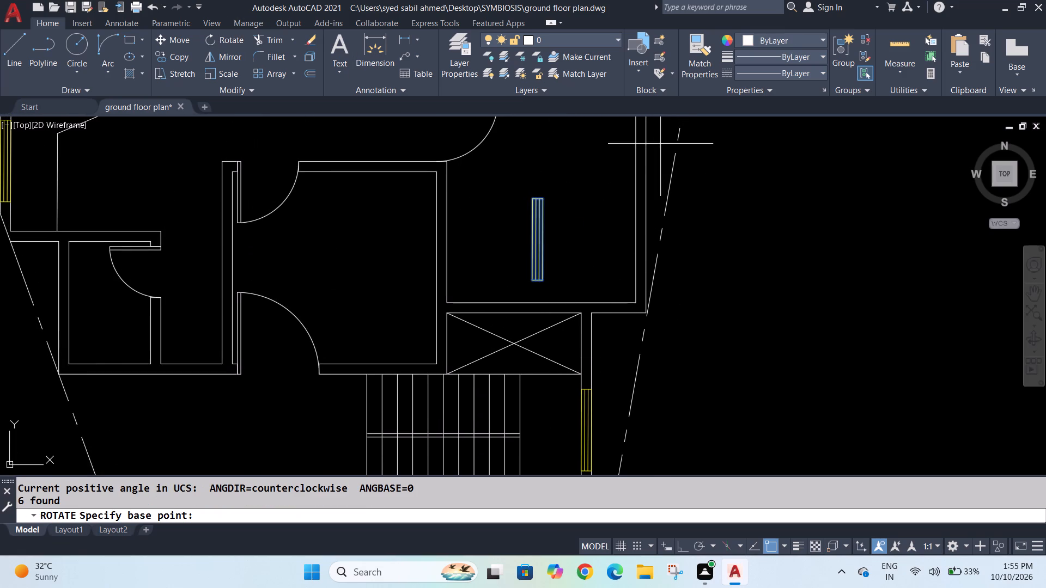
scroll(538, 248, "up", 3)
scroll(538, 245, "down", 2)
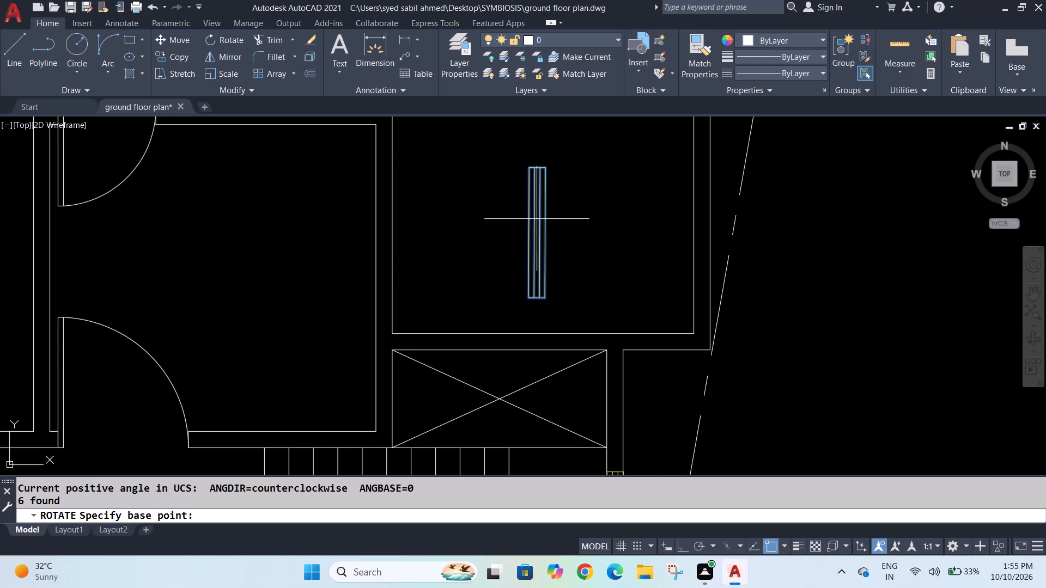
left_click(529, 231)
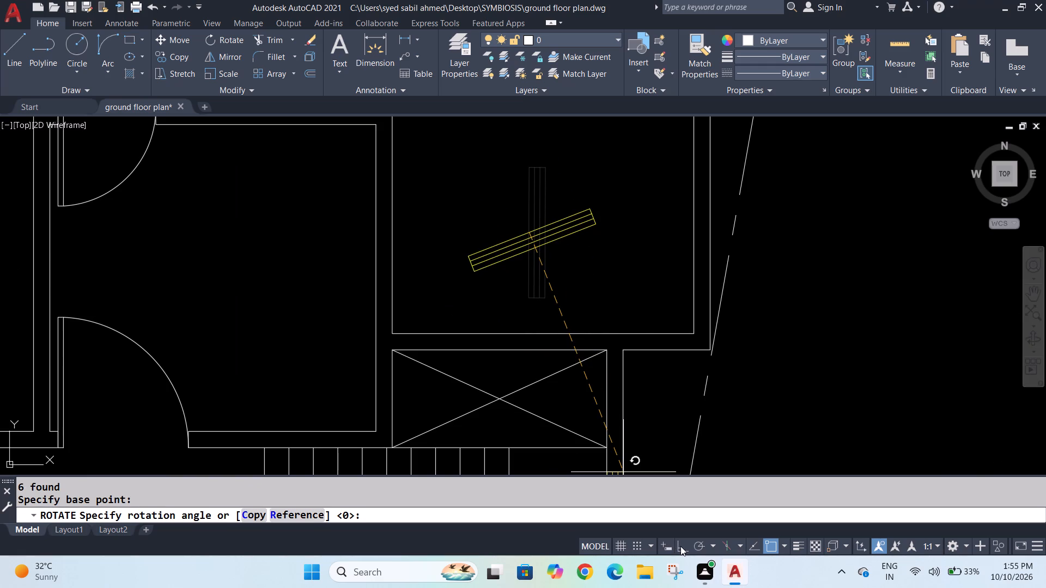
left_click(682, 547)
left_click(553, 261)
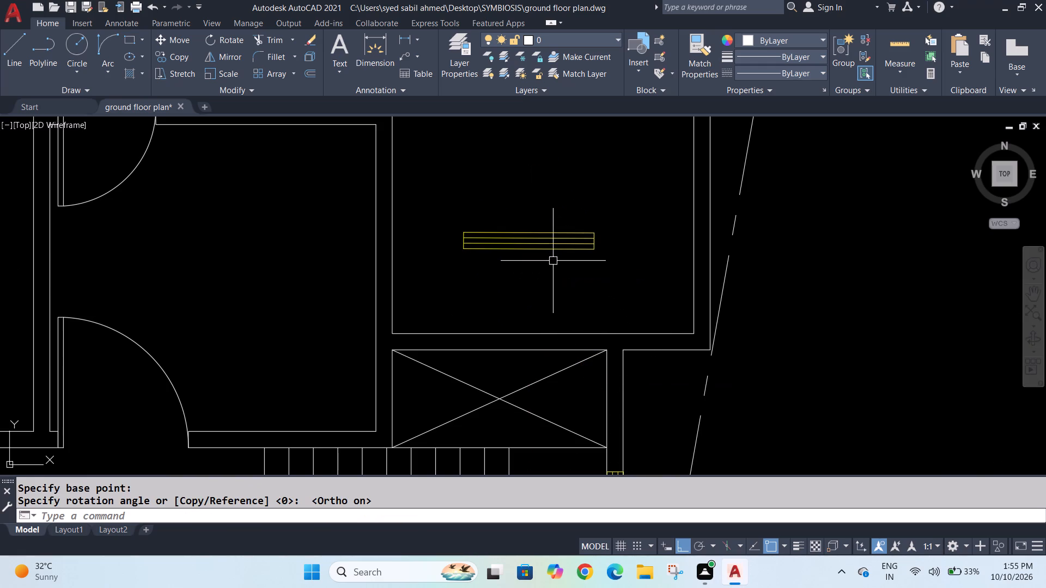
Move the horizontal window from its lower side's midpoint to the midpoint of the crossed shaft's top edge, with Ortho off.
left_click(446, 211)
left_click(622, 270)
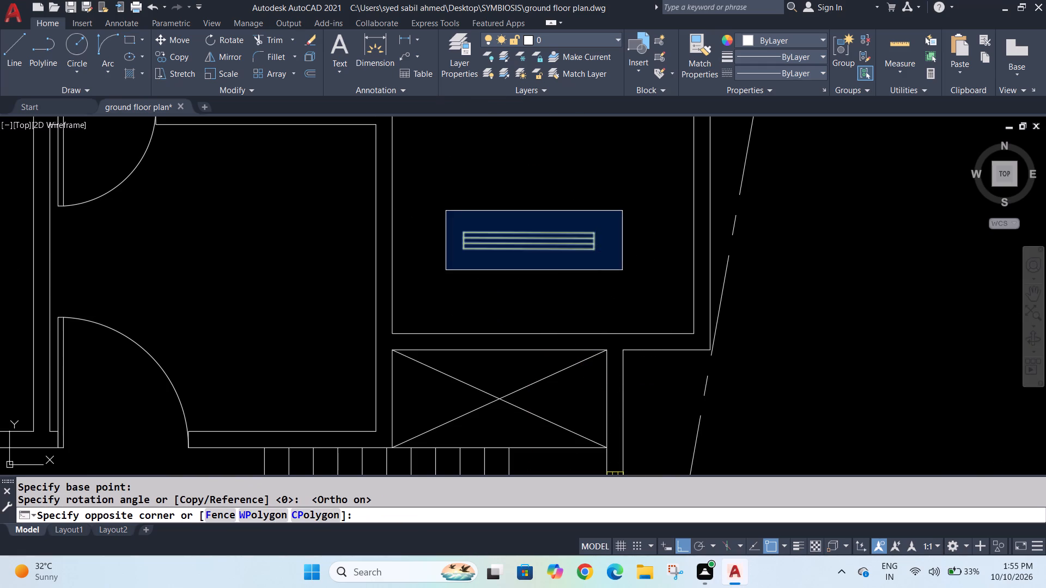
left_click(184, 35)
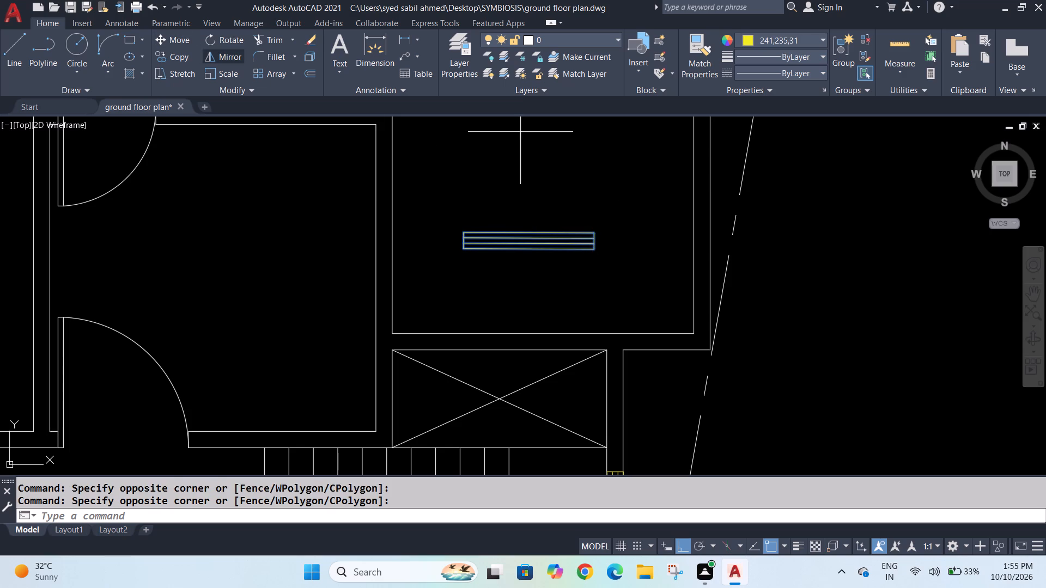
left_click(531, 252)
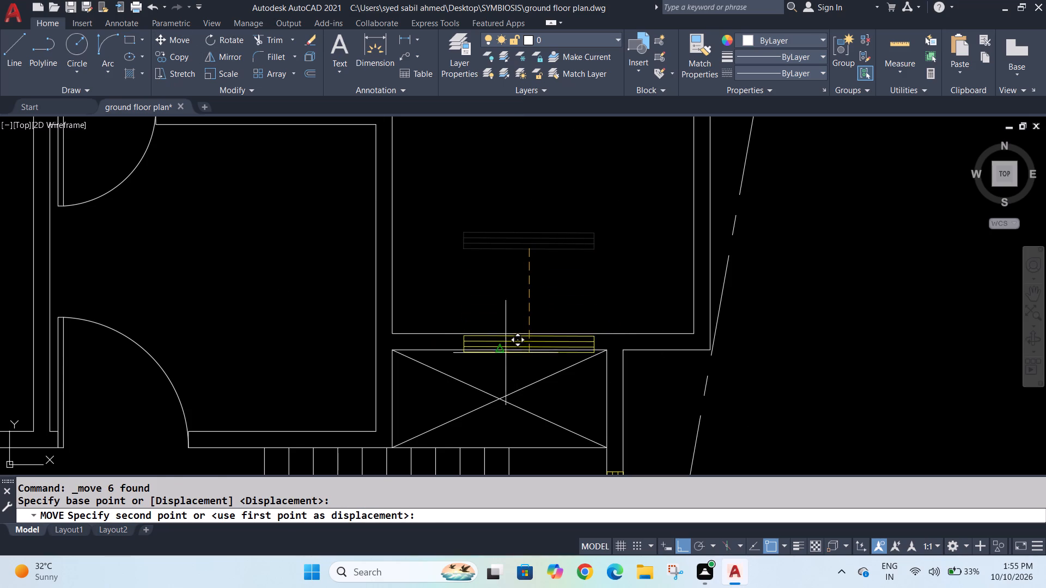
left_click(683, 548)
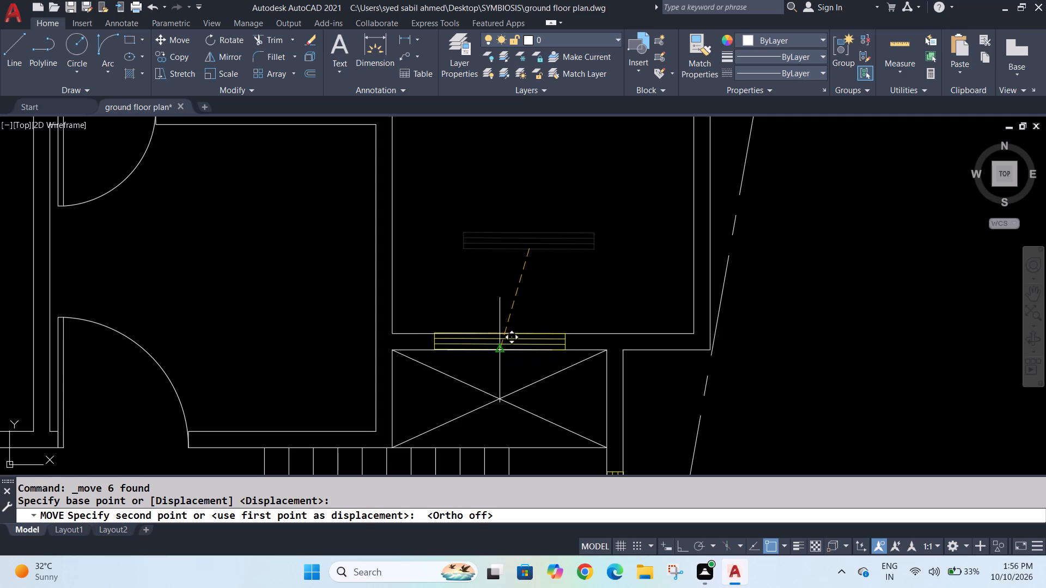
left_click(498, 350)
Rotate the vertical window copy in the uppermost room to horizontal about a point on the window, with Ortho on.
scroll(550, 247, "down", 2)
middle_click_drag(556, 207, 547, 292)
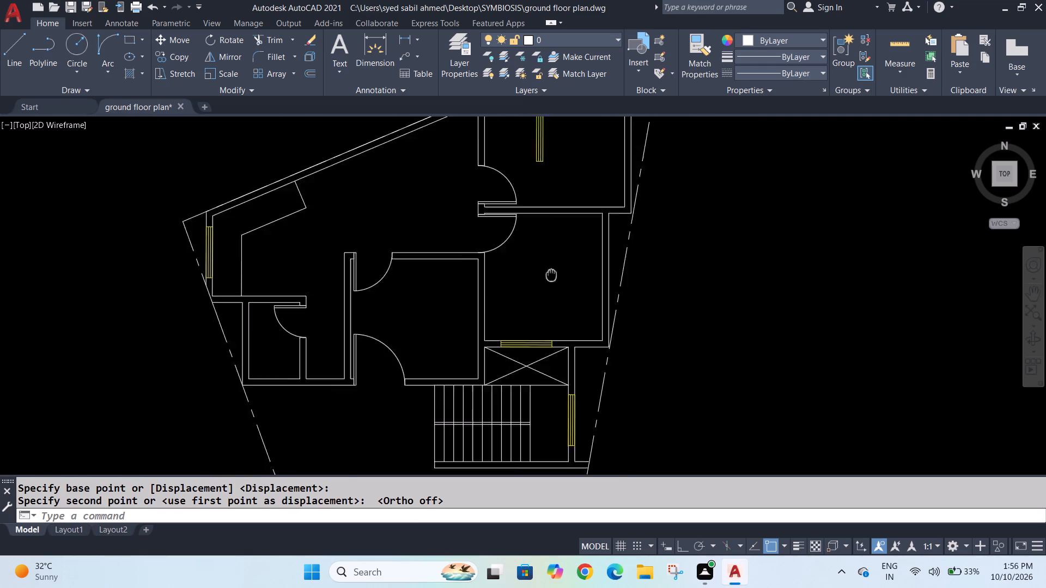
middle_click_drag(547, 292, 533, 405)
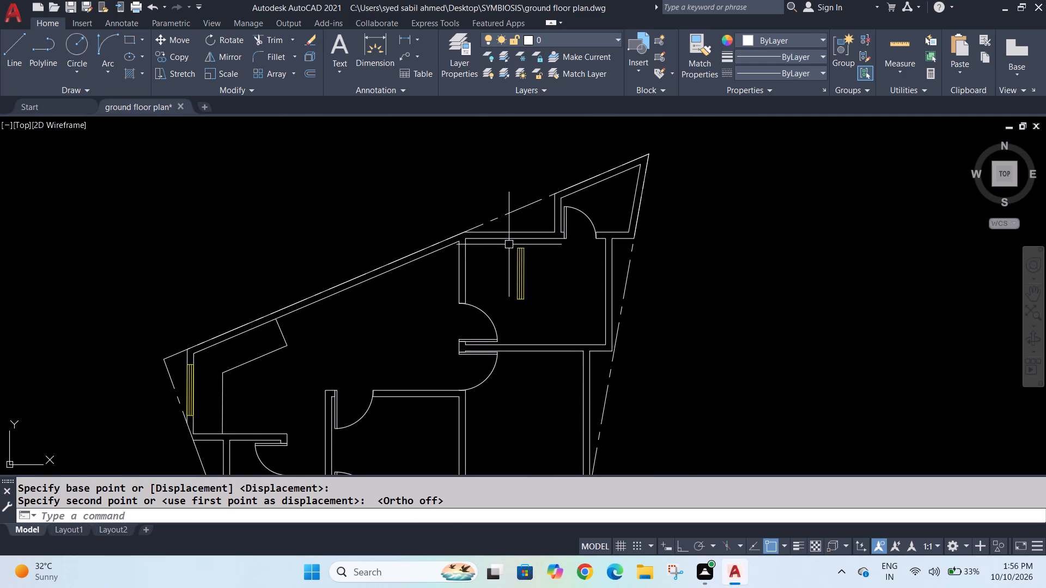
left_click(508, 245)
left_click(538, 305)
scroll(503, 269, "up", 1)
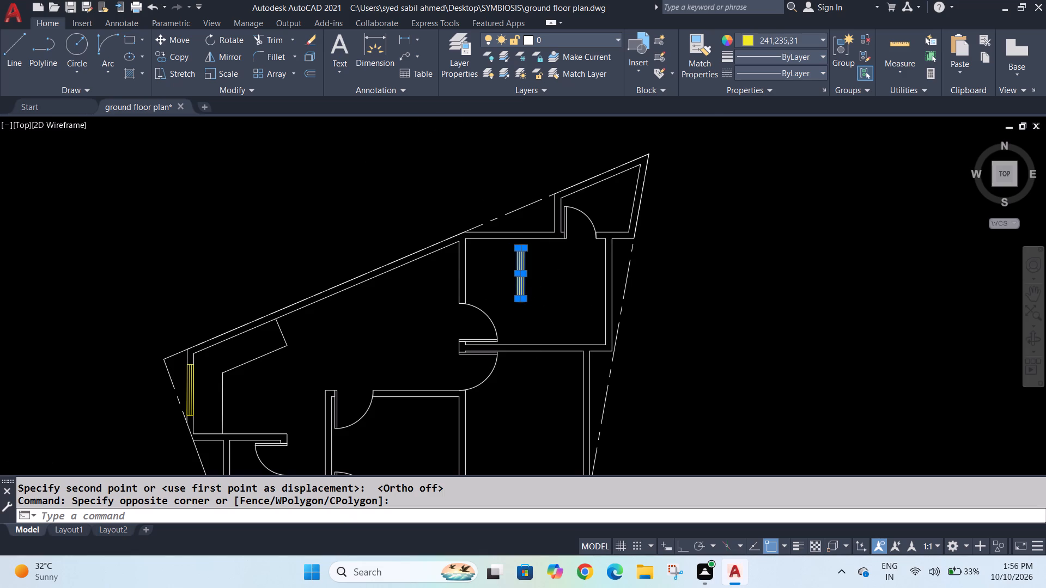
left_click(238, 39)
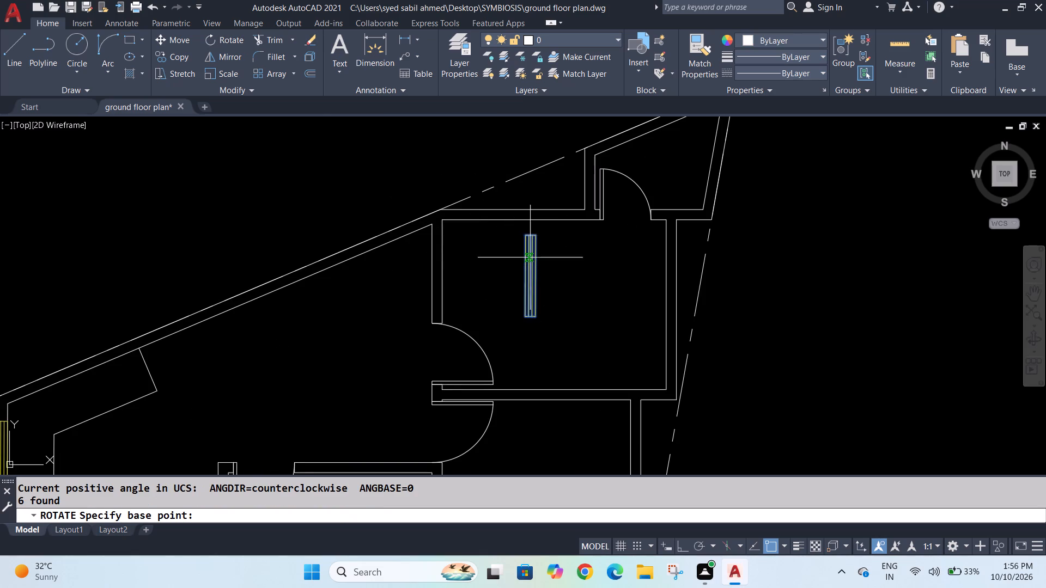
left_click(521, 275)
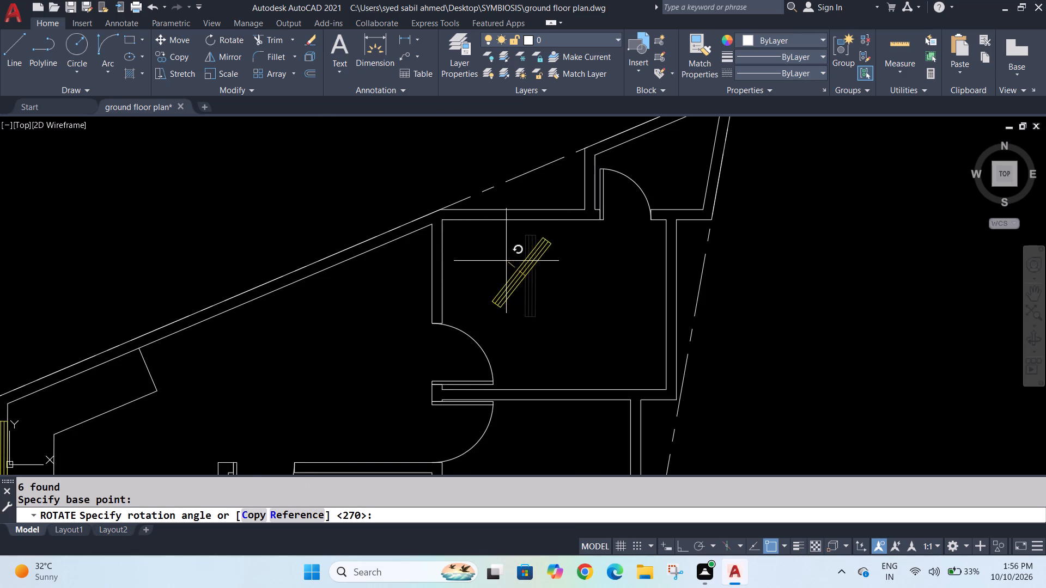
left_click(682, 545)
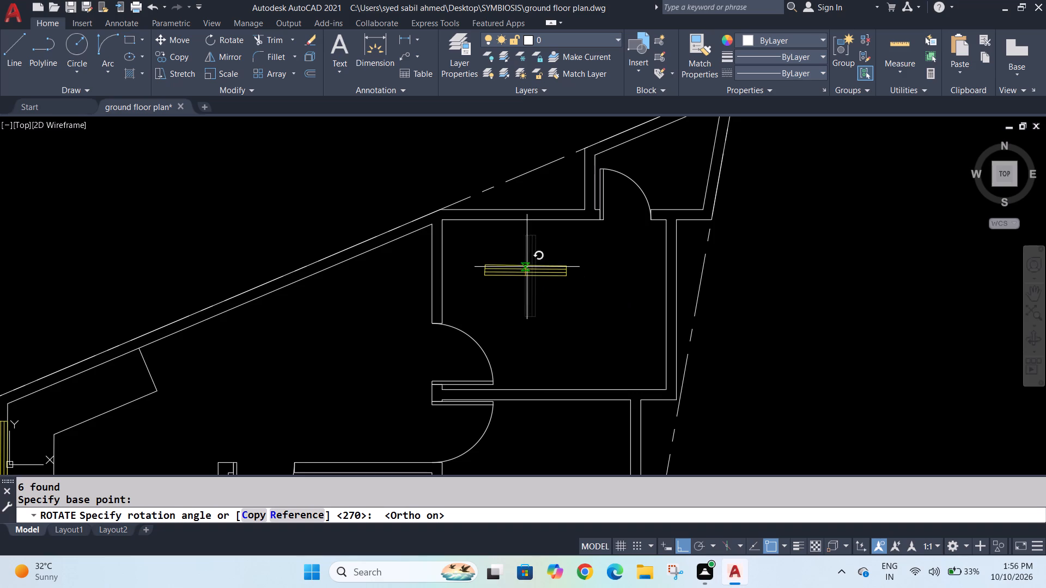
left_click(527, 267)
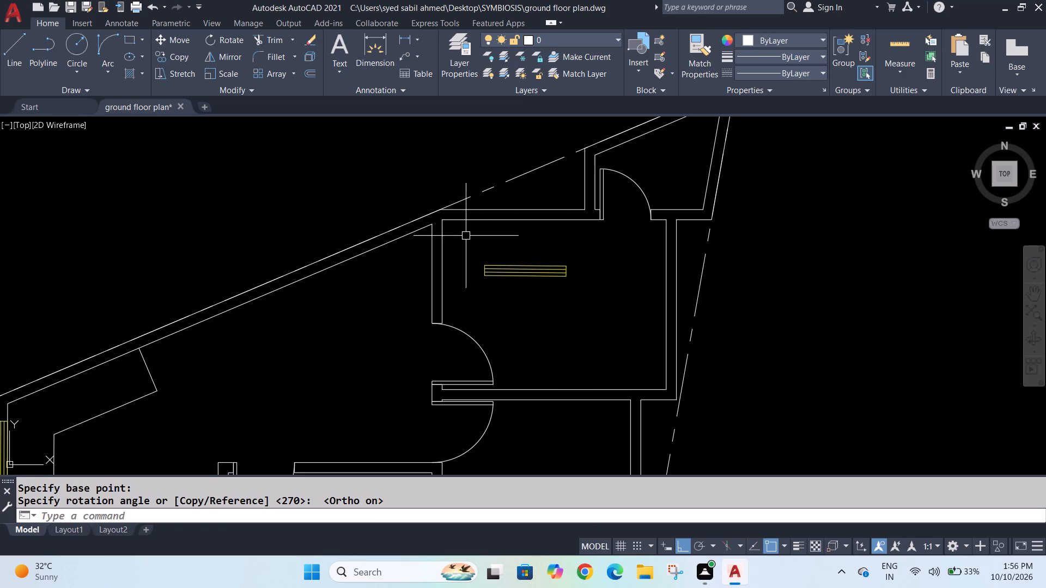
Move the horizontal window copy in the uppermost room, with Ortho off.
left_click(469, 248)
left_click(571, 287)
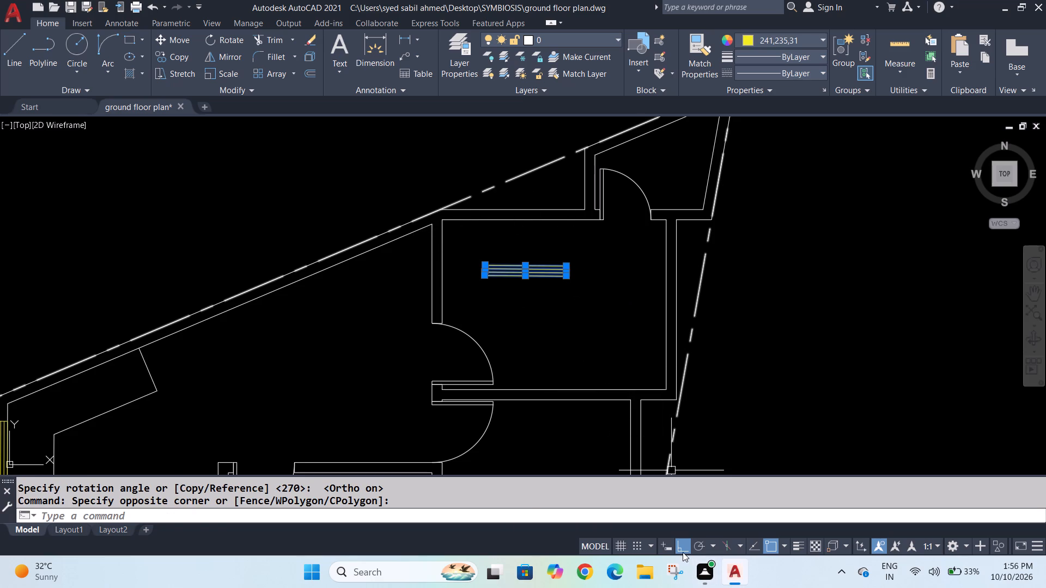
left_click(683, 547)
left_click(181, 44)
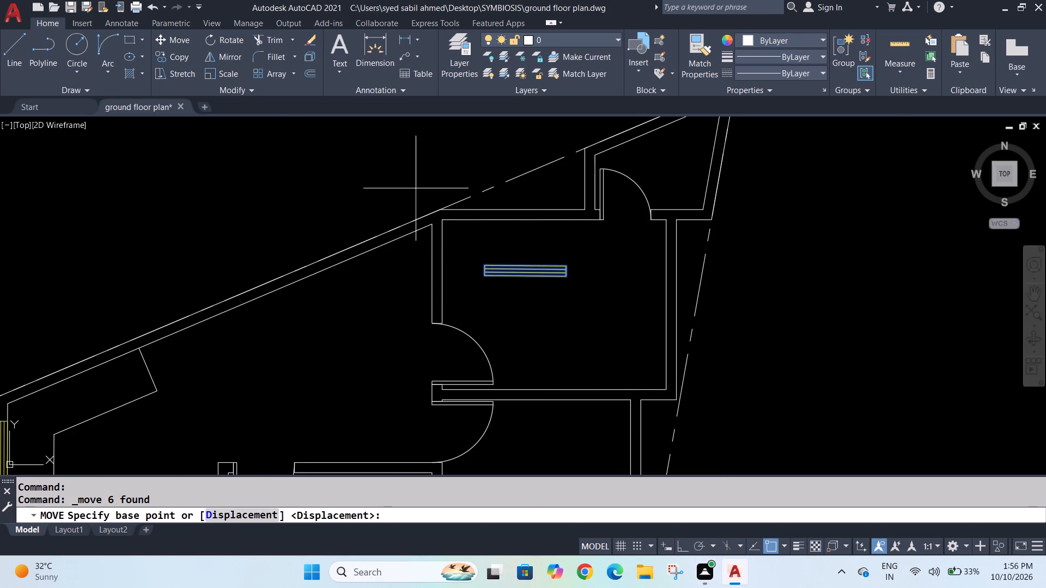
scroll(431, 205, "up", 1)
scroll(583, 314, "up", 1)
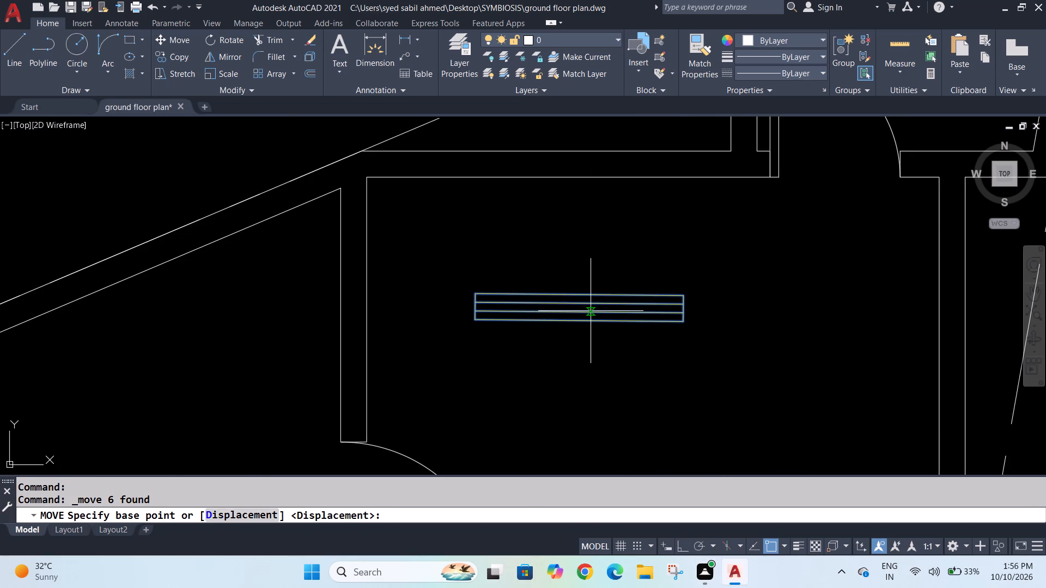
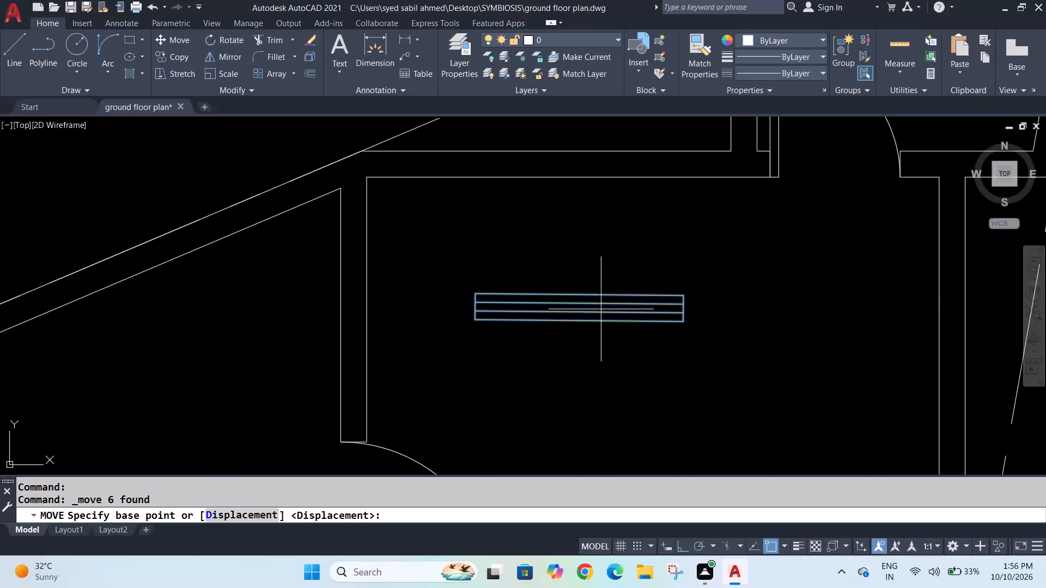
Place the horizontal window in the uppermost room's top wall, moving its upper side's midpoint onto the wall's upper line.
left_click(579, 294)
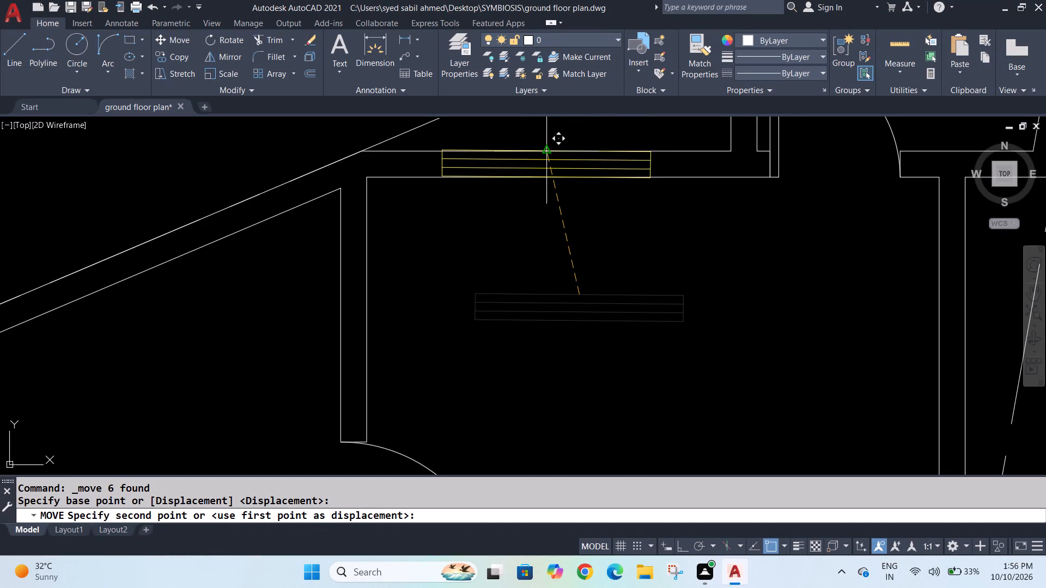
left_click(548, 154)
Draw a vertical line across the top wall from the inner corner of the slanted east wall to the wall's lower line.
scroll(617, 269, "down", 2)
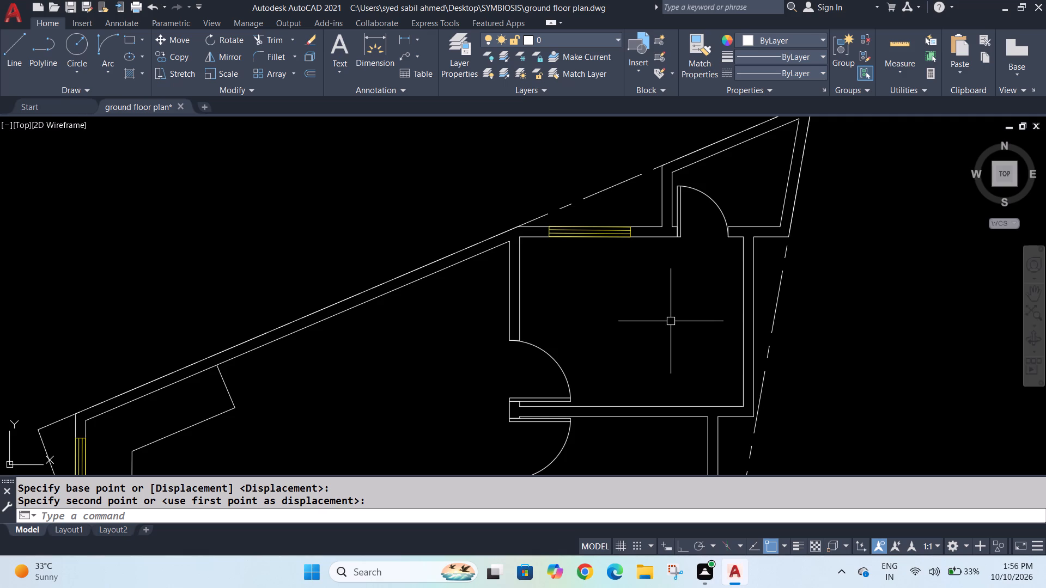
scroll(783, 235, "up", 2)
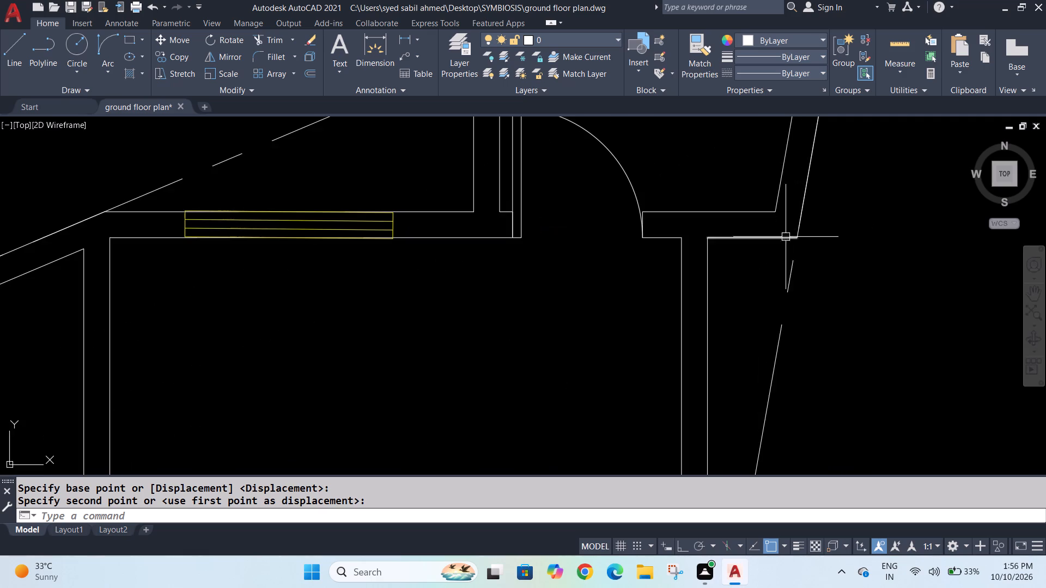
middle_click_drag(860, 261, 745, 275)
middle_click(745, 275)
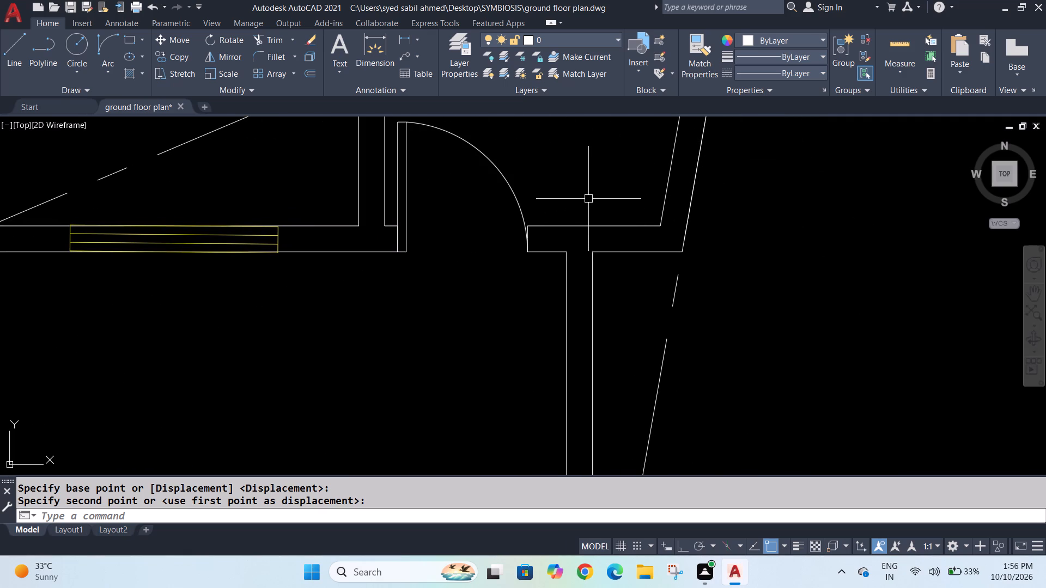
key("l")
key("Return")
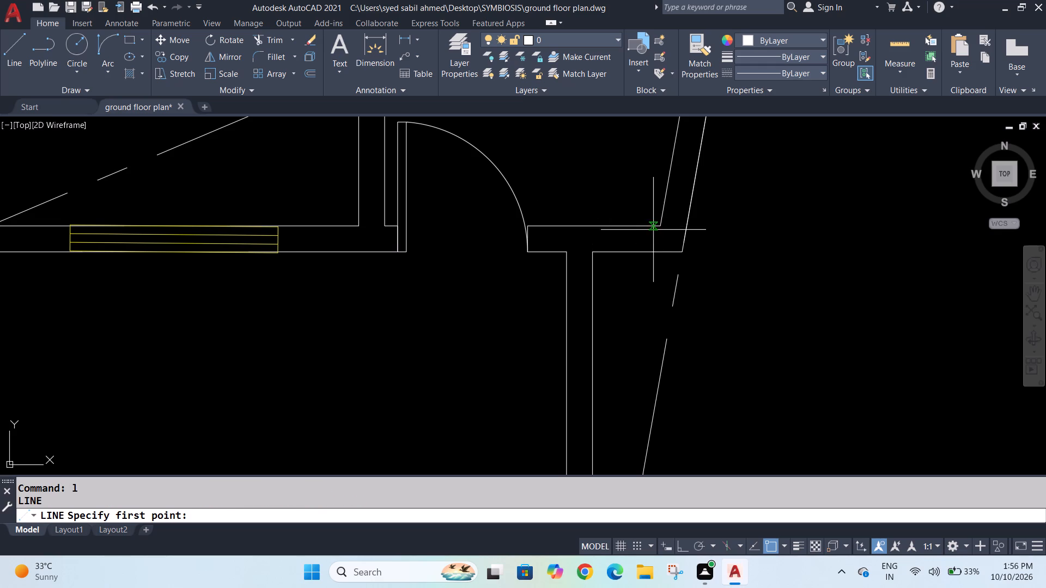
left_click(660, 228)
left_click(660, 252)
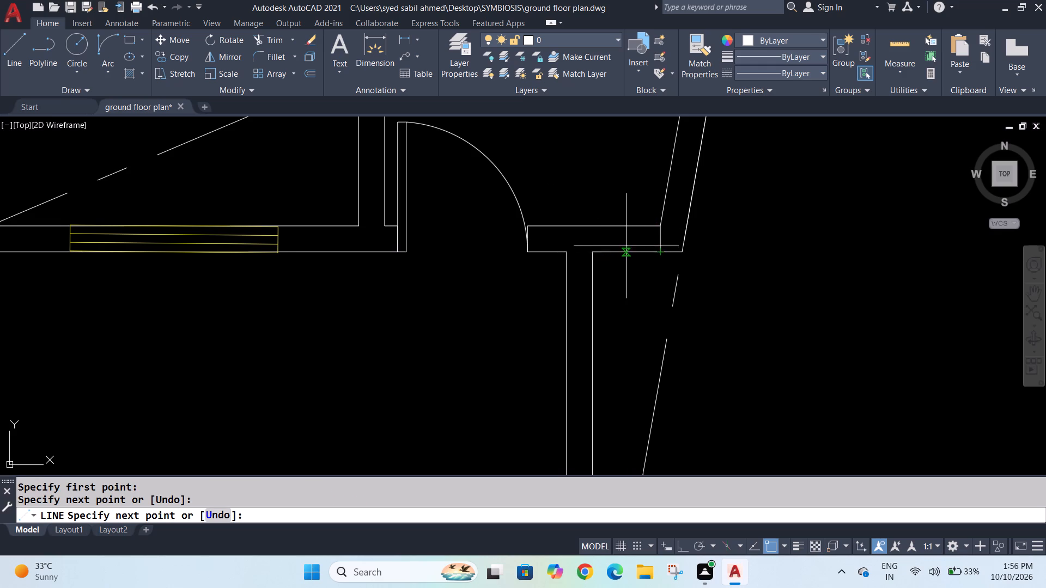
key("Escape")
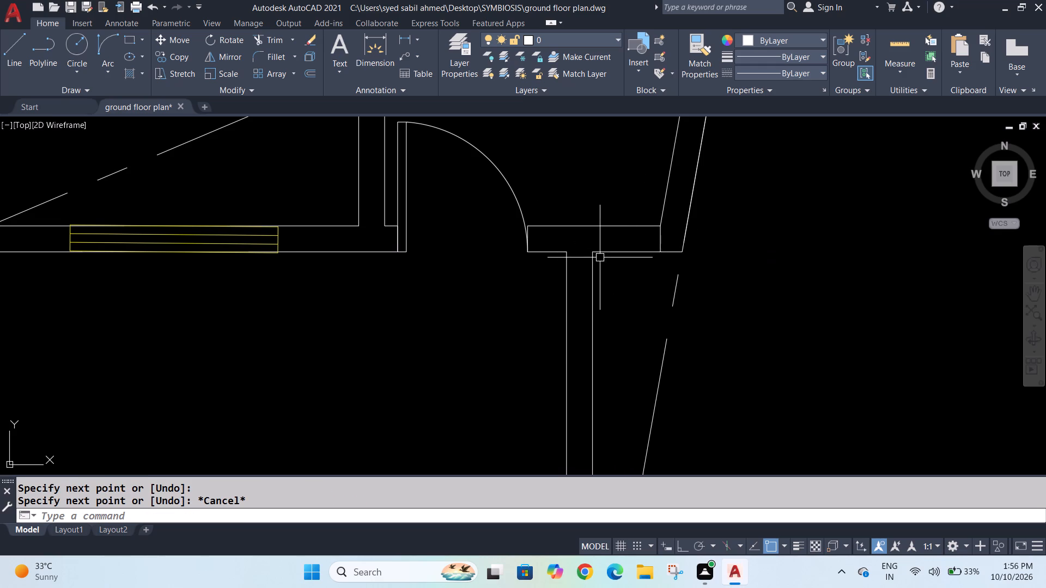
Draw the small window's lower, west and upper edges between that vertical line and the room's east wall, turning Ortho on.
key("l")
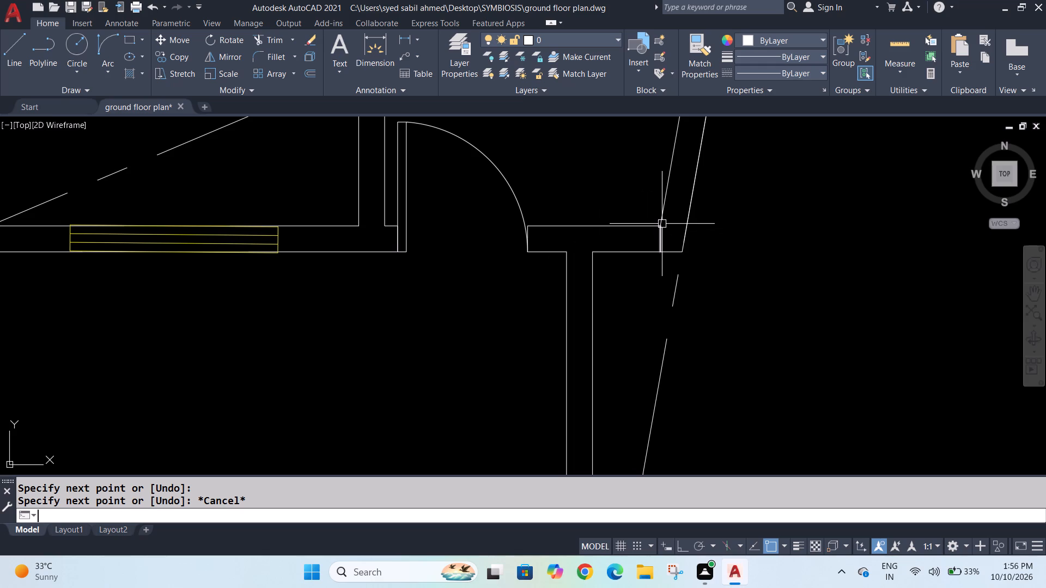
key("Return")
left_click(663, 248)
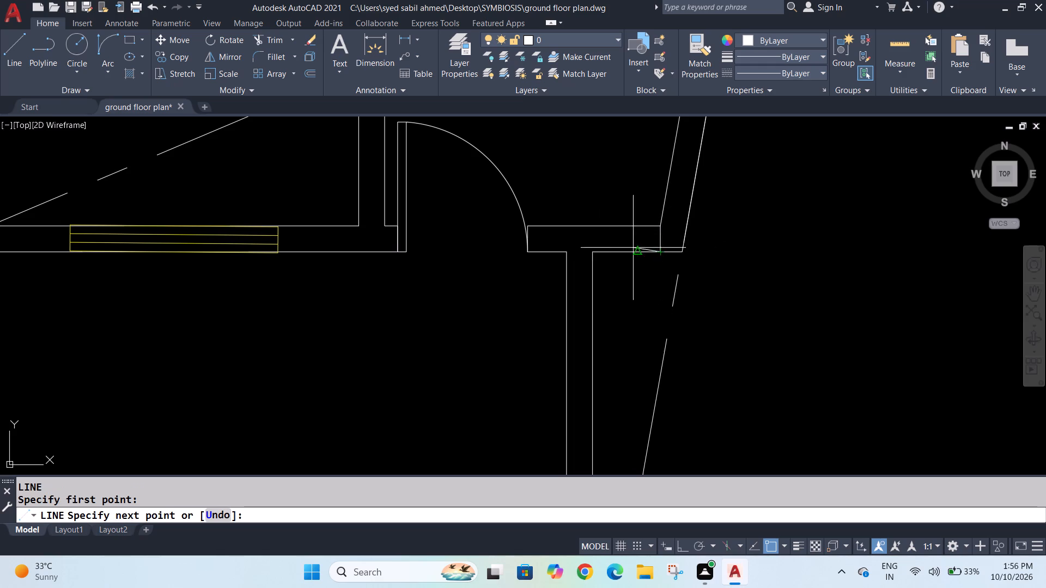
left_click(593, 252)
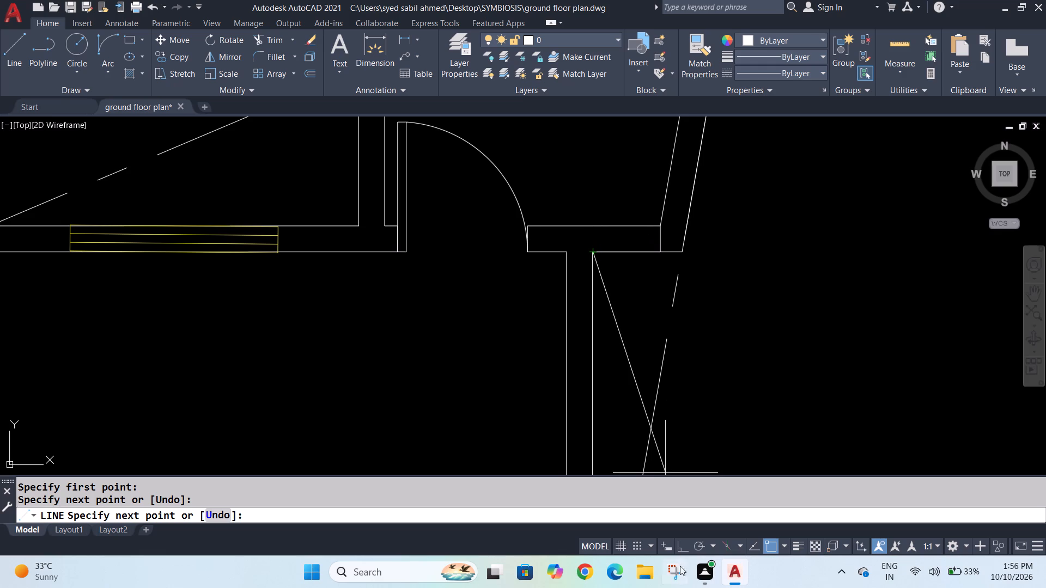
left_click(678, 542)
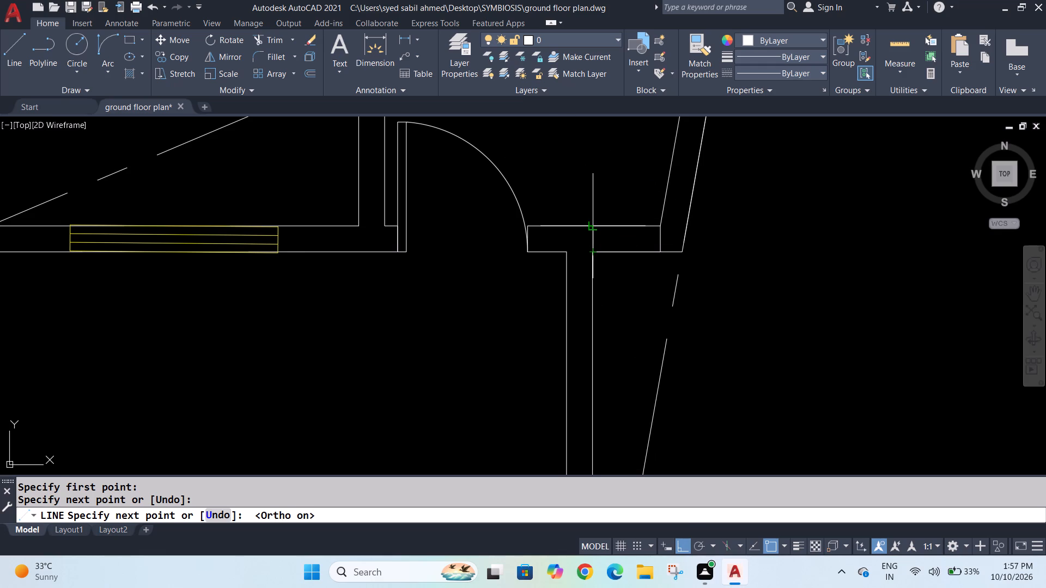
left_click(591, 225)
left_click(658, 224)
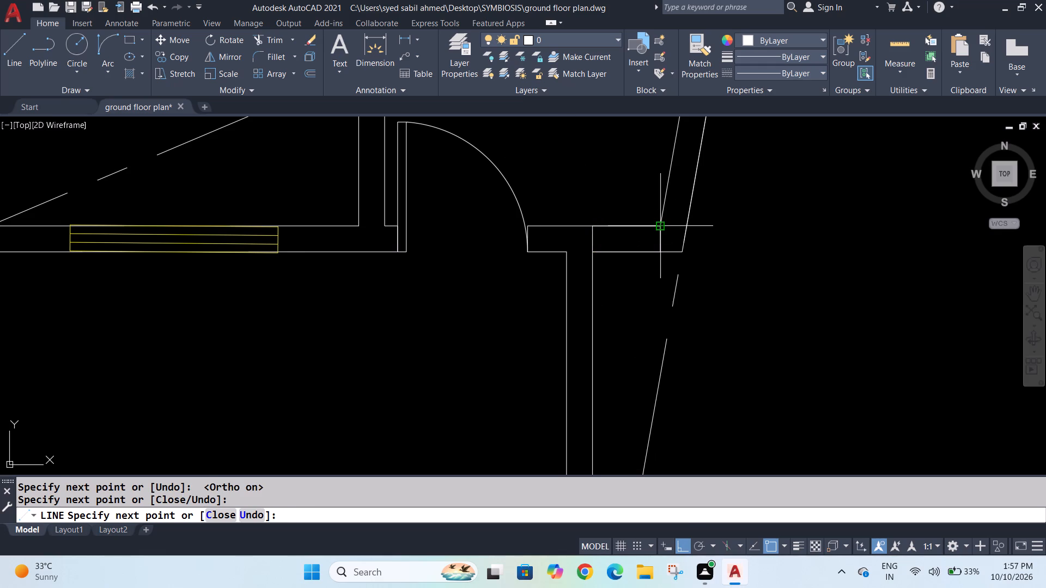
key("grave")
key("o")
key("Return")
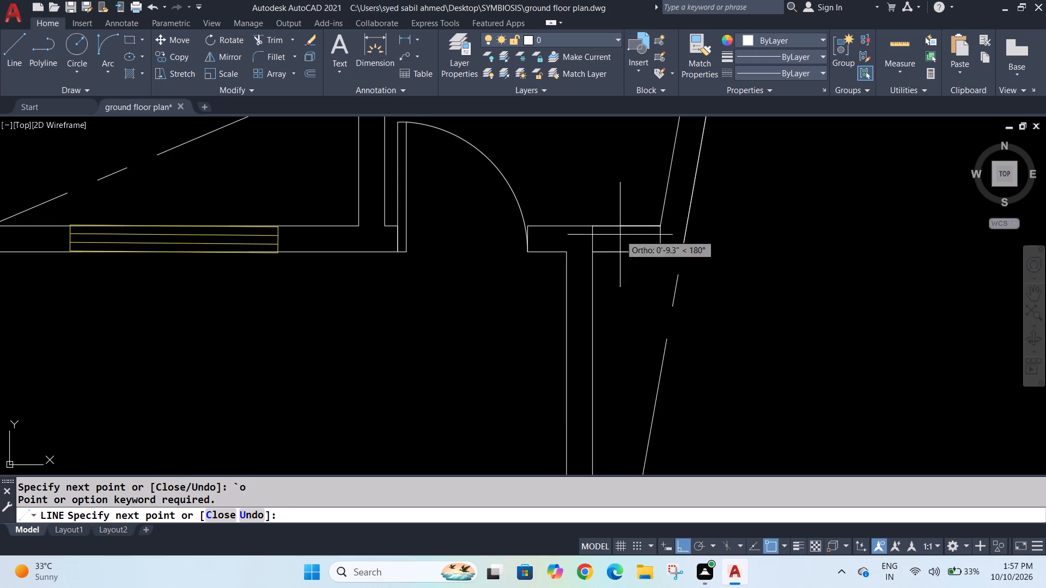
key("Escape")
key("Escape")
key("Escape")
Offset the small window's upper and lower edges 2" inward to form the two glazing lines.
key("o")
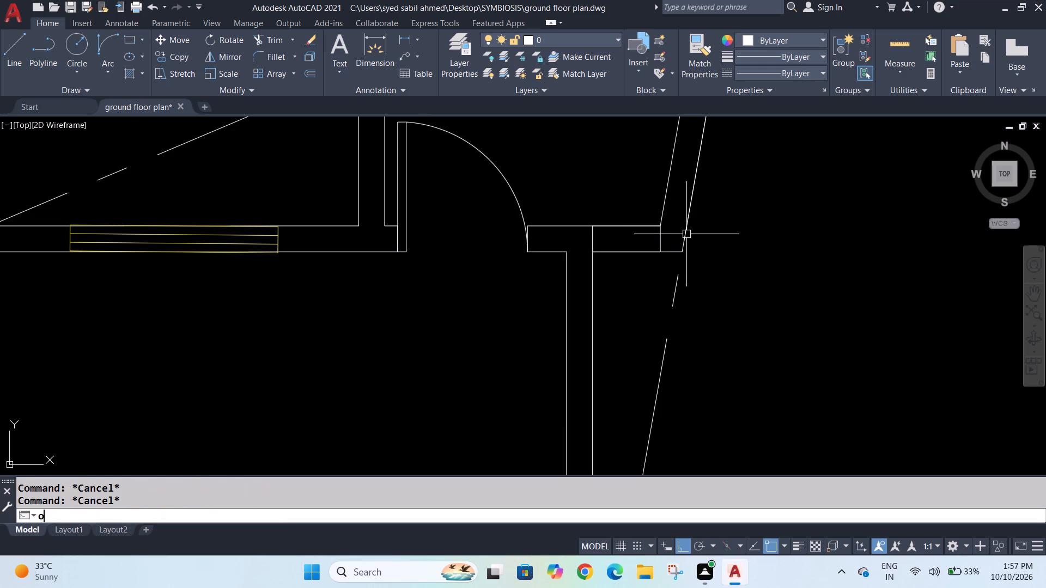
key("Return")
key("2")
key("shift+quotedbl")
key("Return")
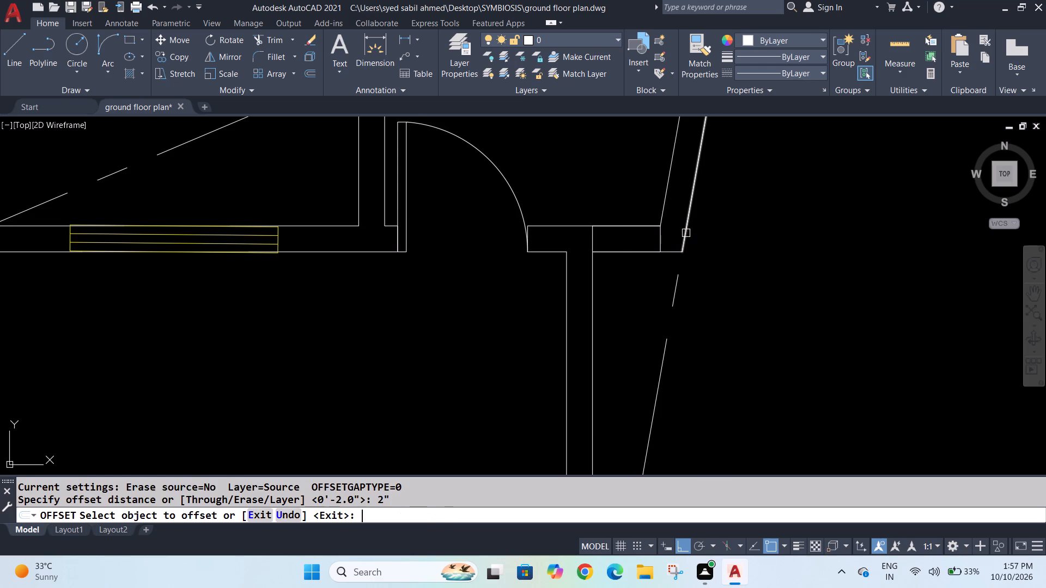
left_click(627, 226)
left_click(627, 234)
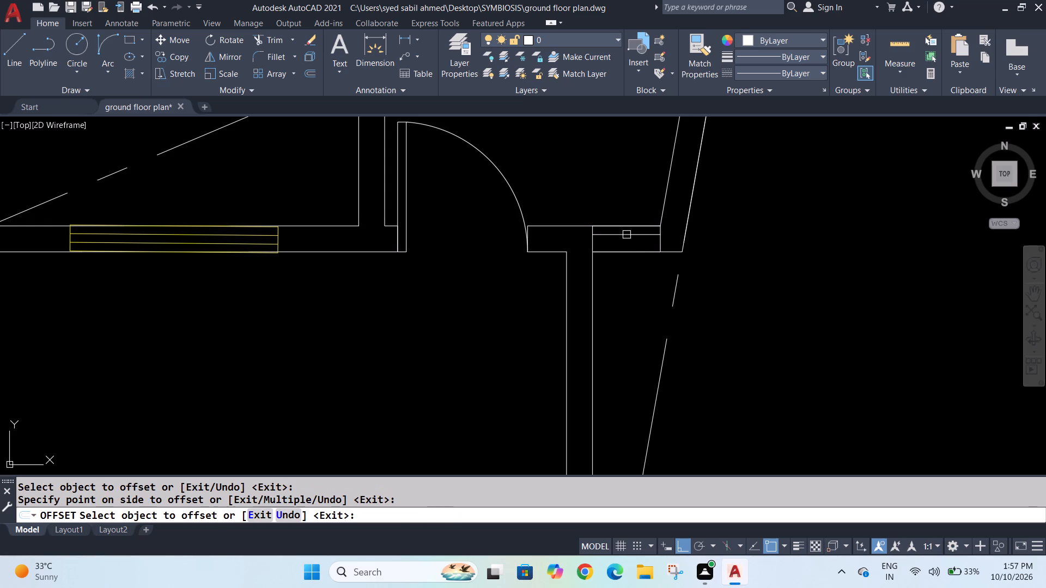
left_click(624, 253)
left_click(623, 241)
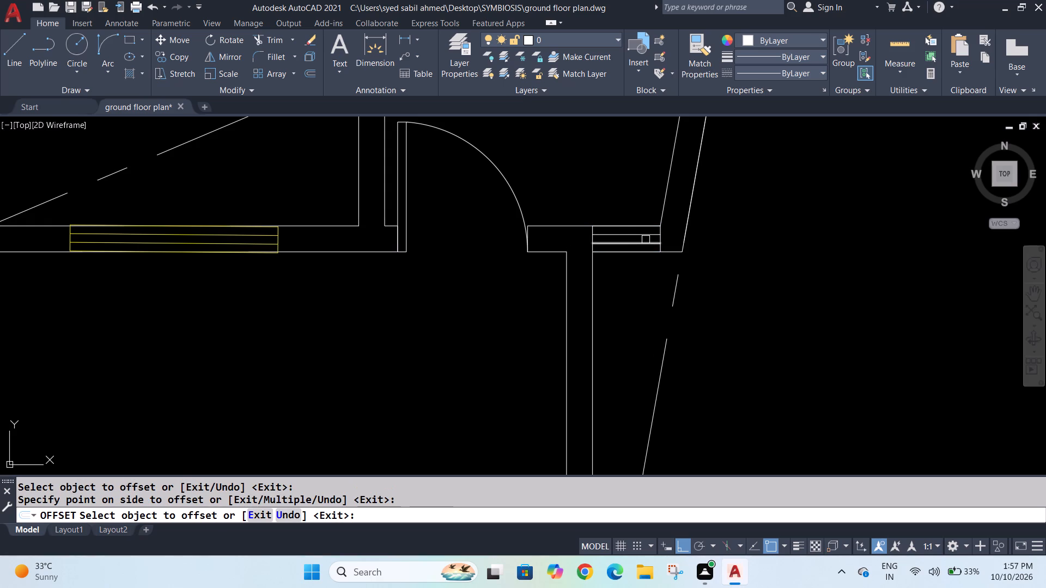
key("Escape")
key("Escape")
key("Escape")
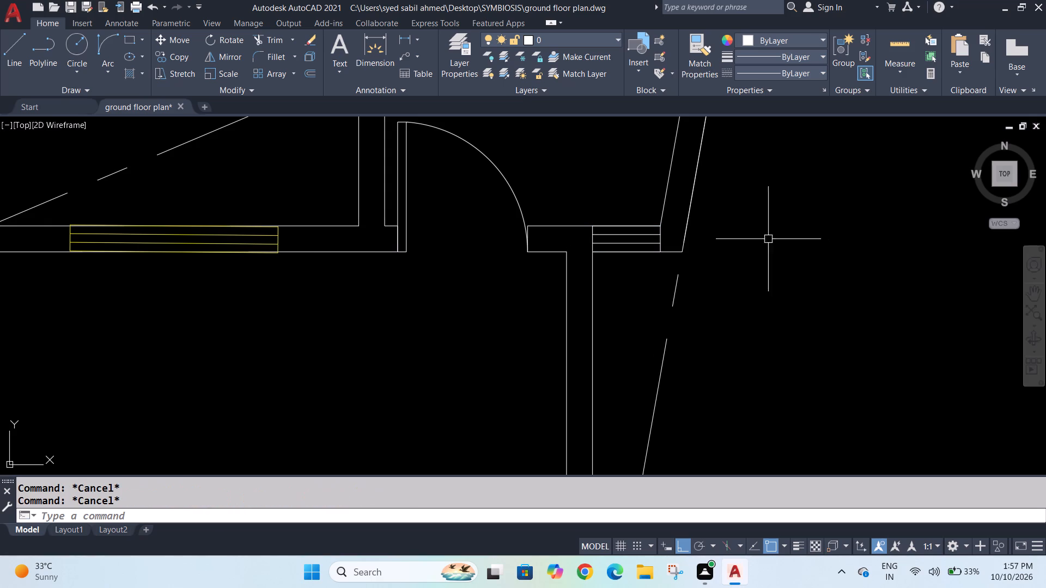
Set the colour of all the small window's lines to yellow 241,235,31.
left_click(571, 194)
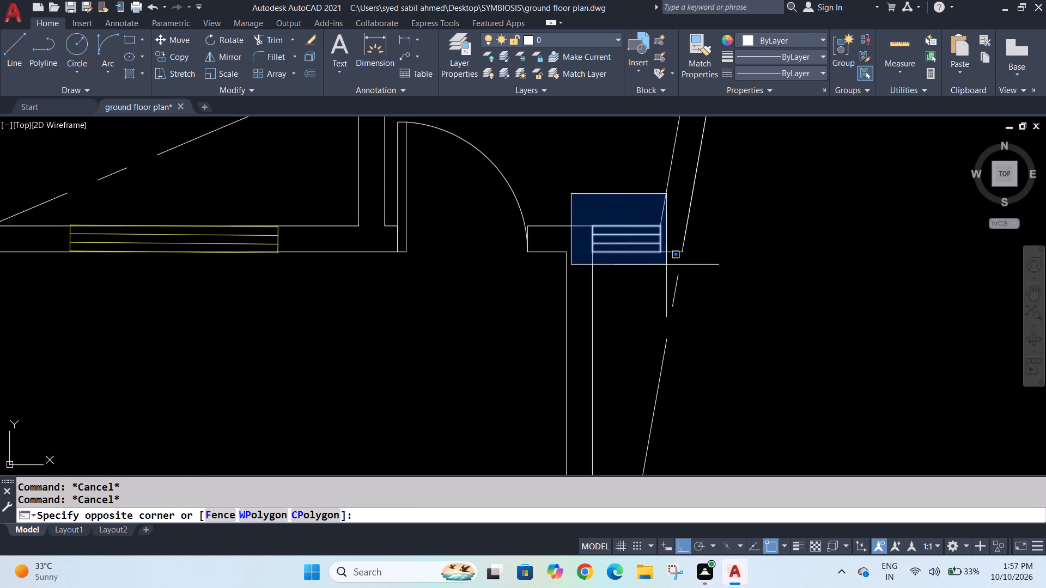
left_click(668, 265)
left_click(728, 36)
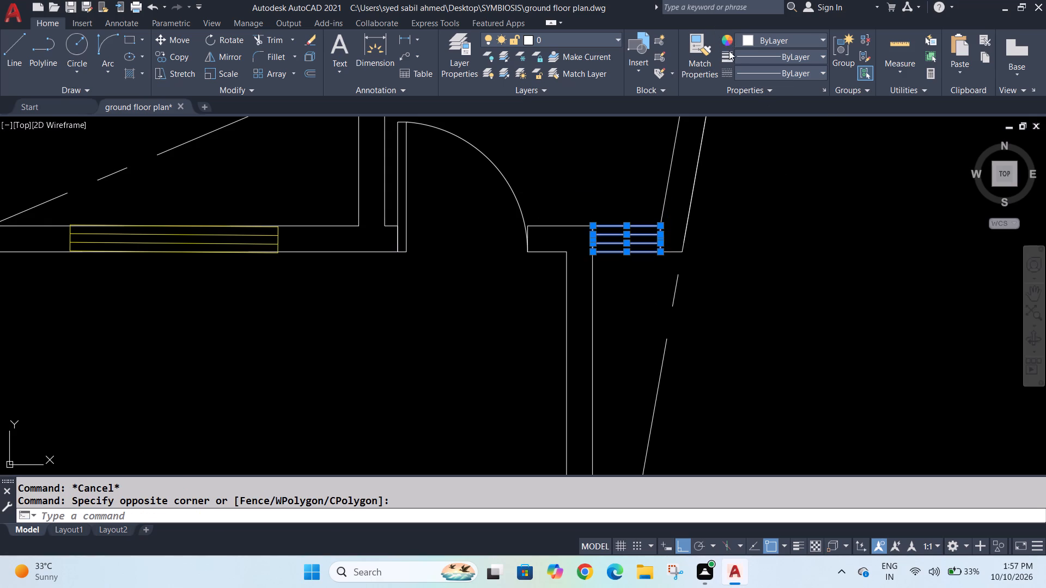
left_click(723, 41)
left_click(726, 36)
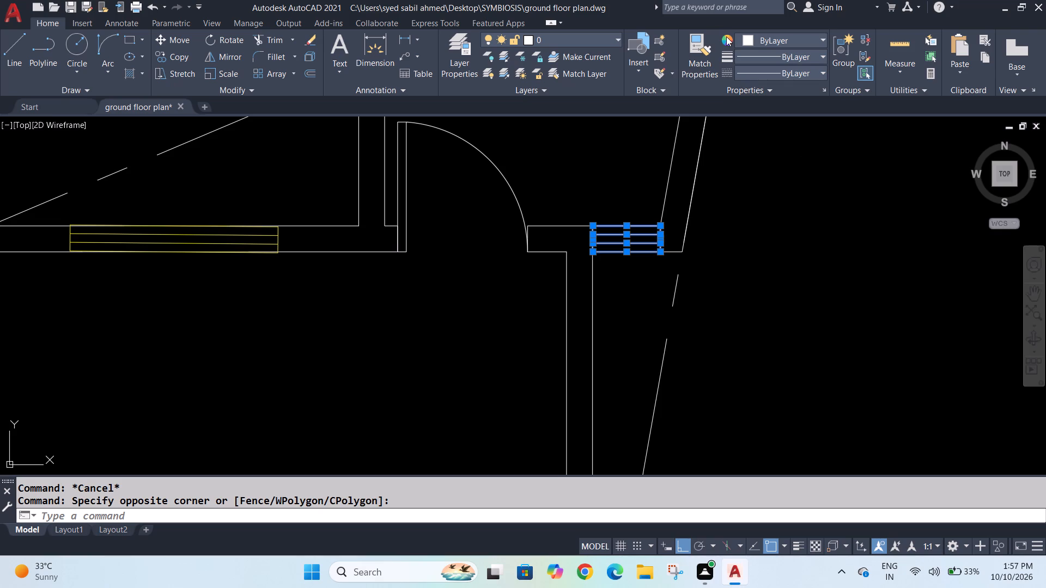
left_click(729, 40)
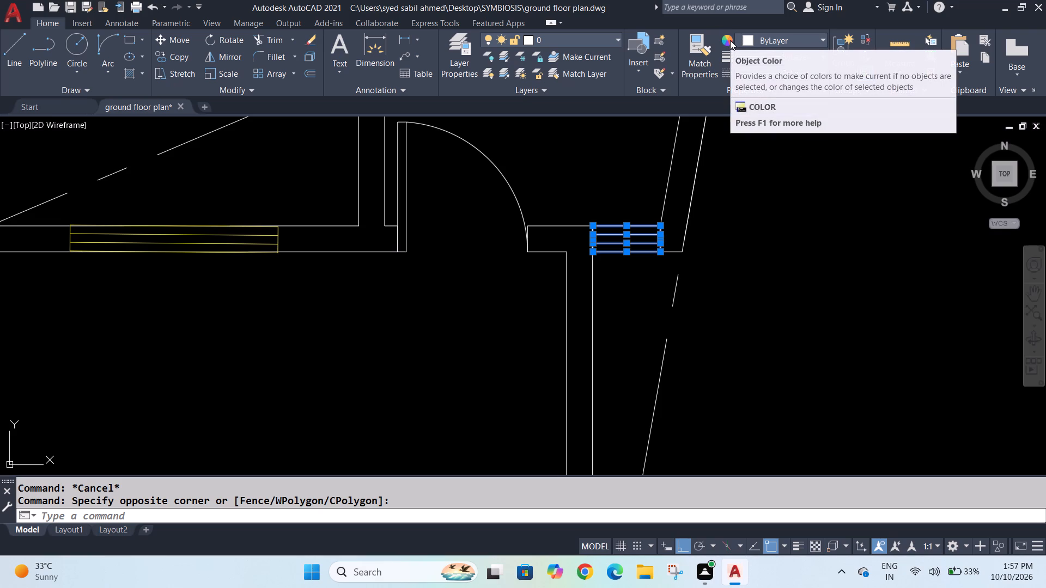
left_click(729, 40)
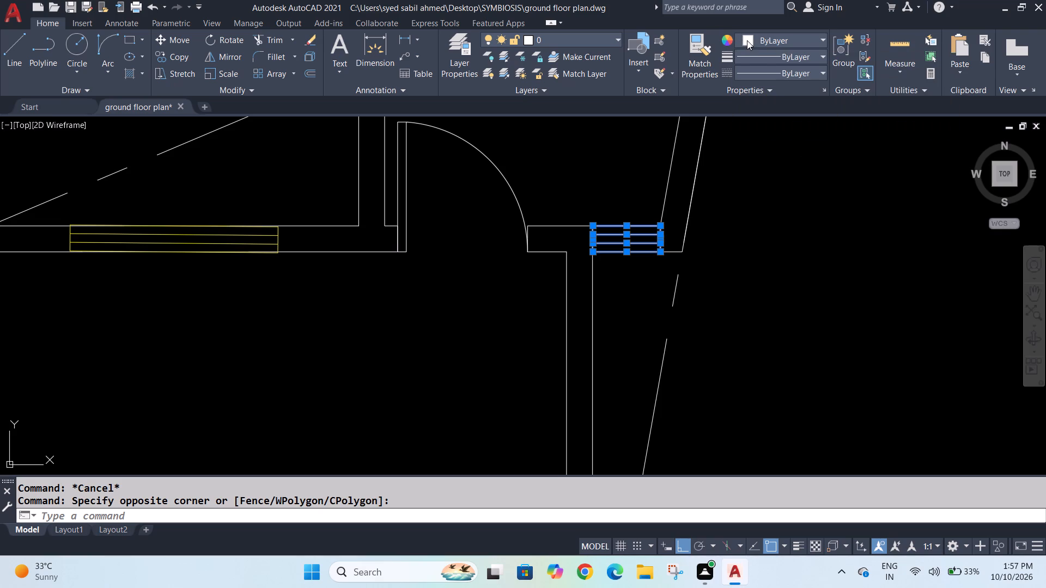
left_click(747, 40)
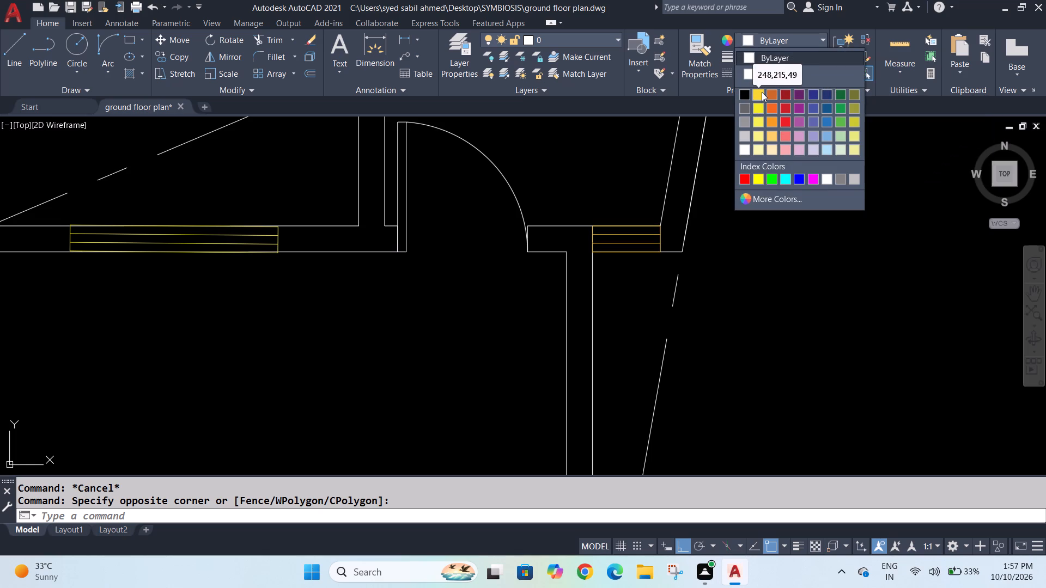
left_click(761, 106)
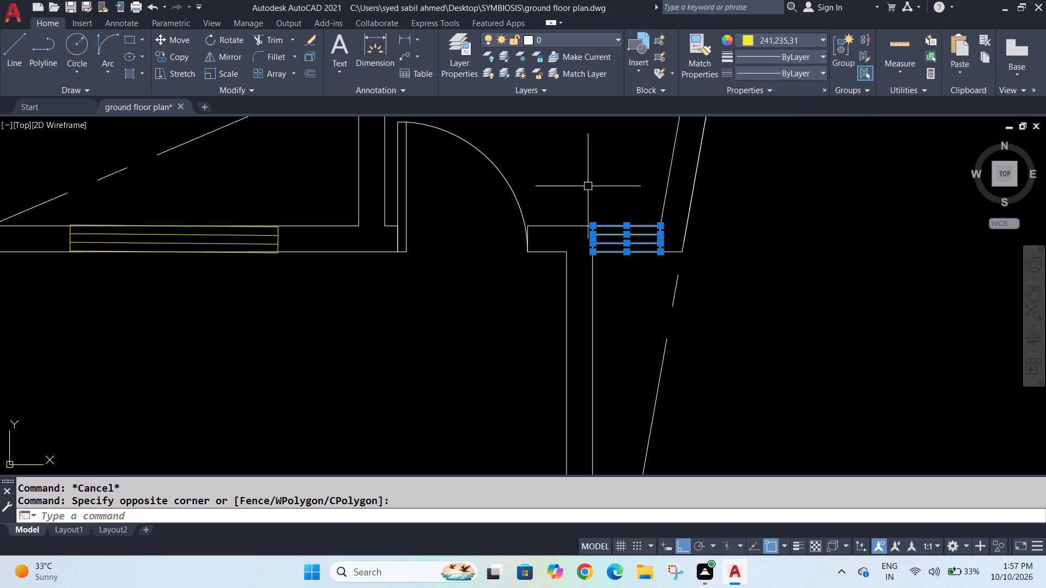
left_click(588, 186)
key("Escape")
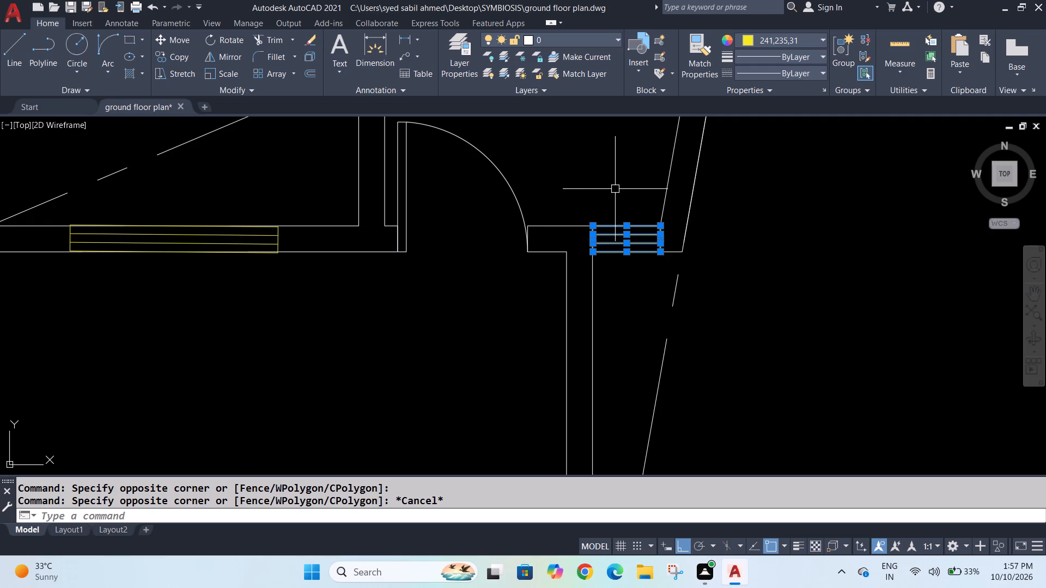
key("Escape")
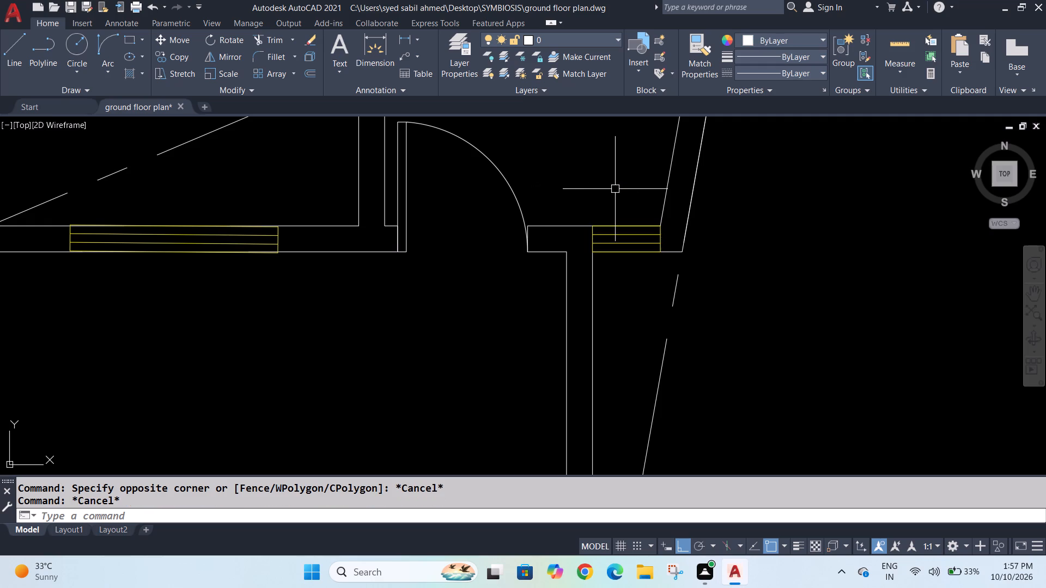
Check the colour assigned to the lower glazing lines of the wide window and the small window.
left_click(235, 242)
left_click(749, 38)
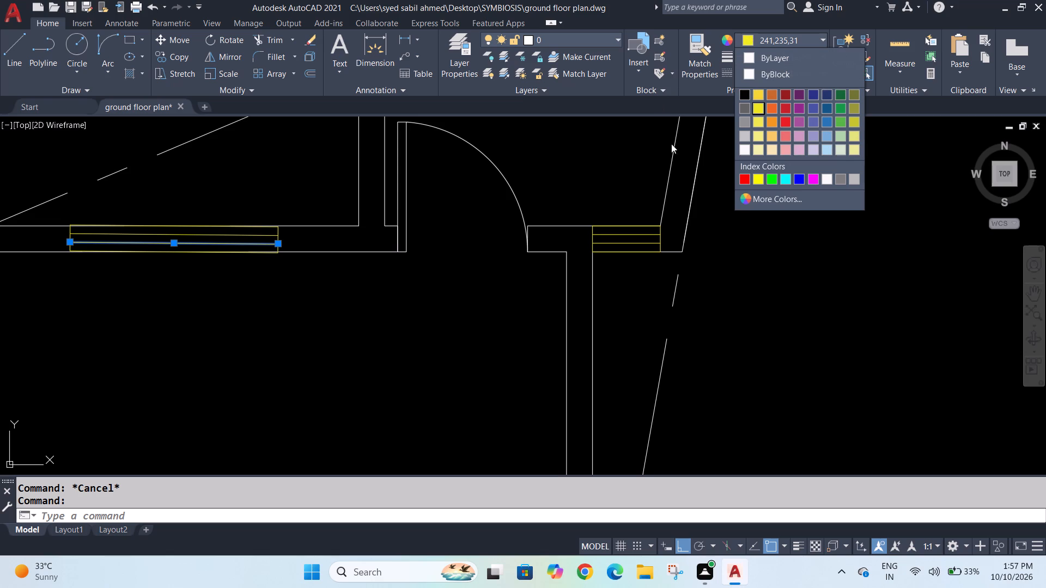
left_click(848, 306)
left_click(615, 241)
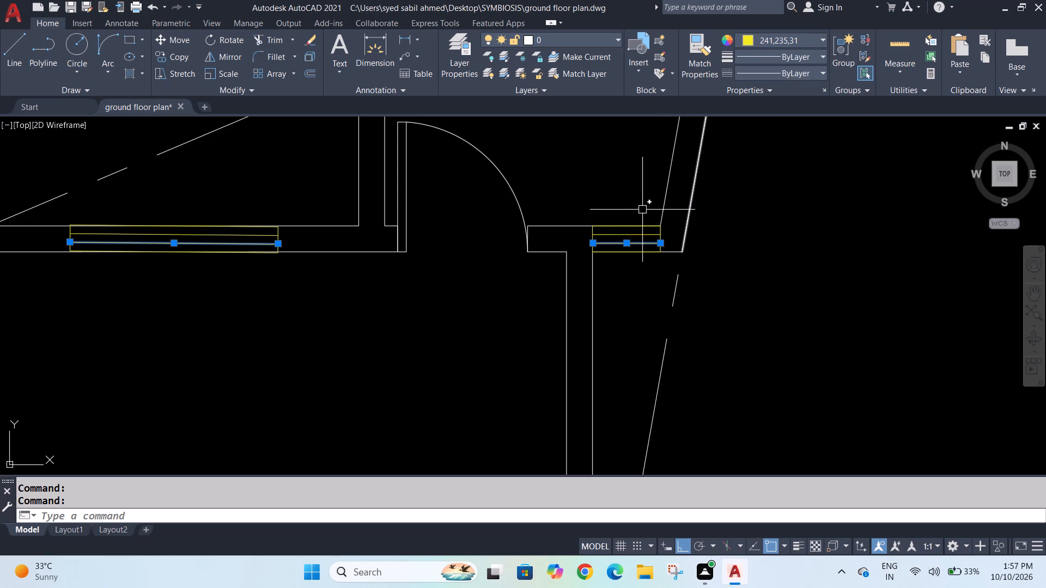
left_click(742, 38)
left_click(859, 332)
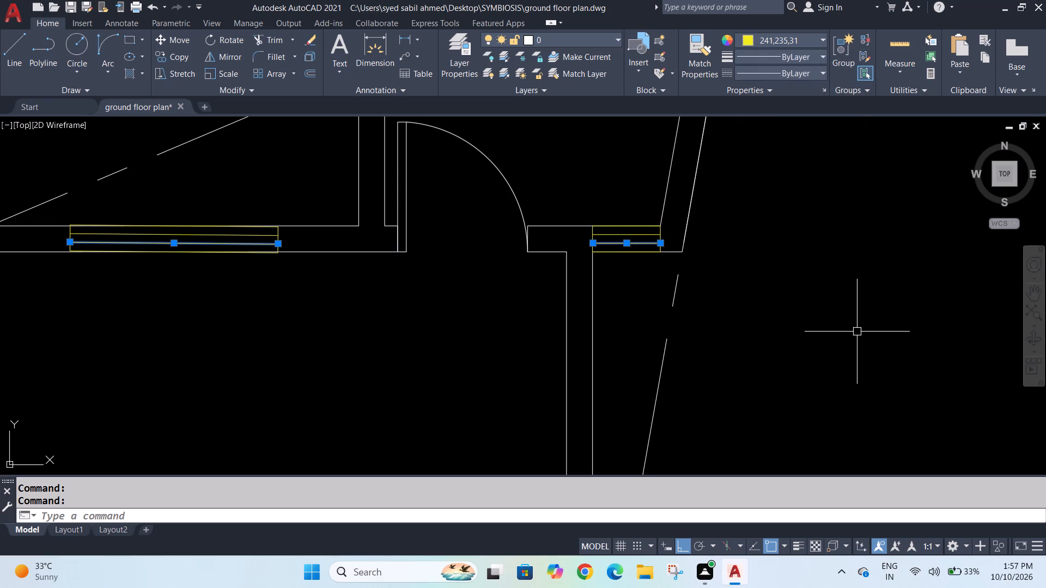
key("Escape")
key("Escape")
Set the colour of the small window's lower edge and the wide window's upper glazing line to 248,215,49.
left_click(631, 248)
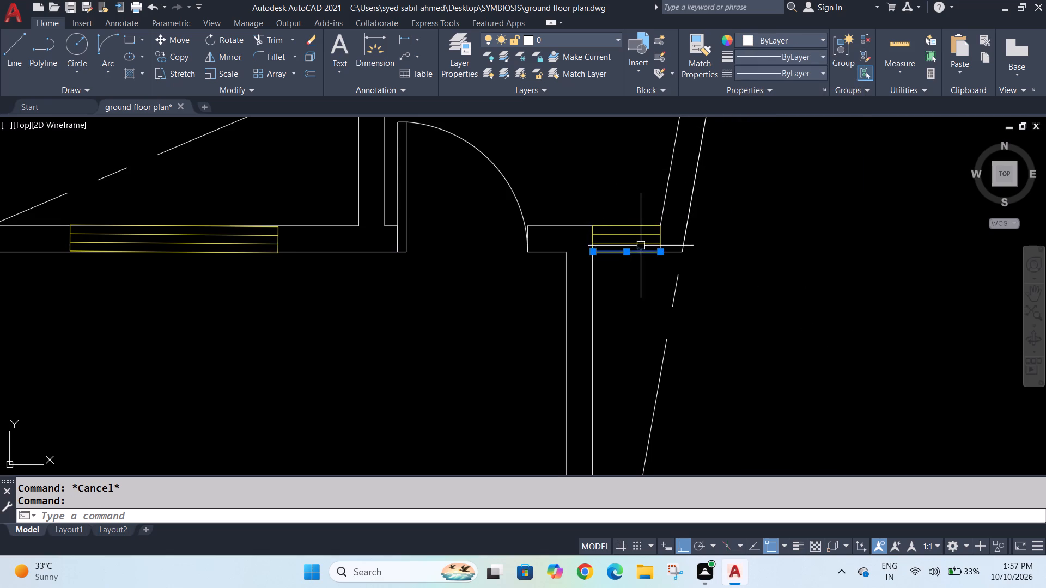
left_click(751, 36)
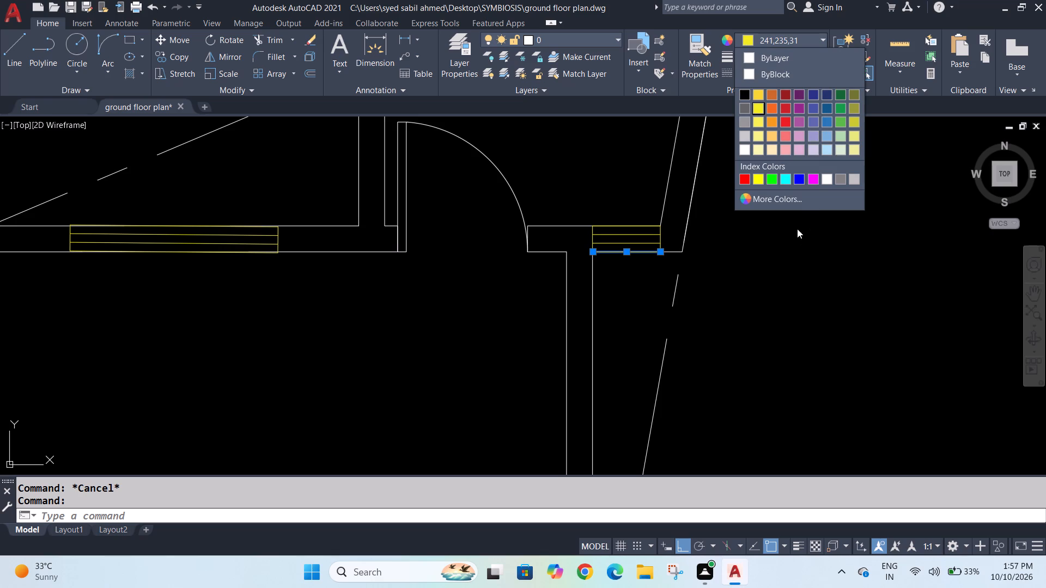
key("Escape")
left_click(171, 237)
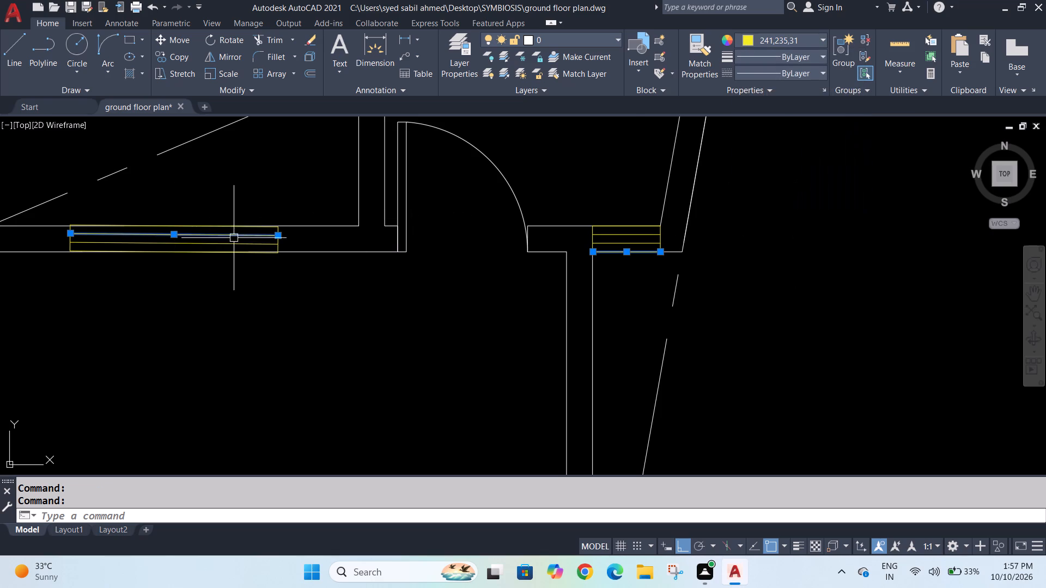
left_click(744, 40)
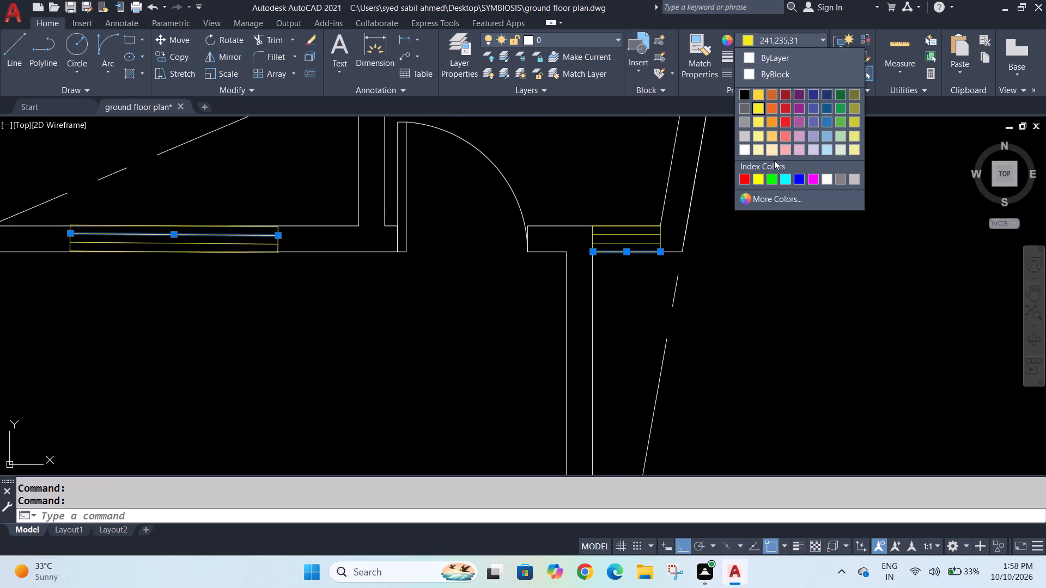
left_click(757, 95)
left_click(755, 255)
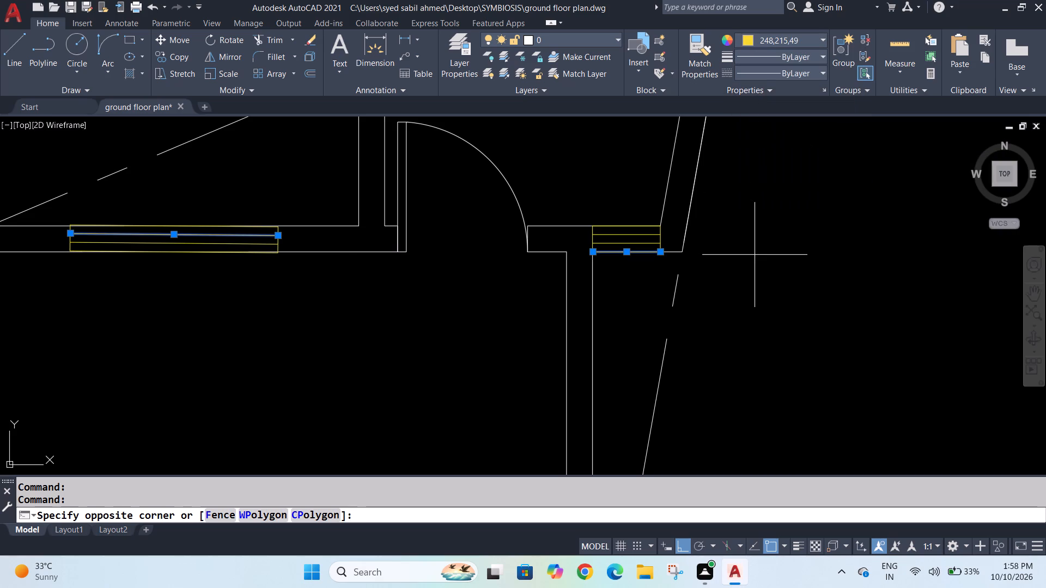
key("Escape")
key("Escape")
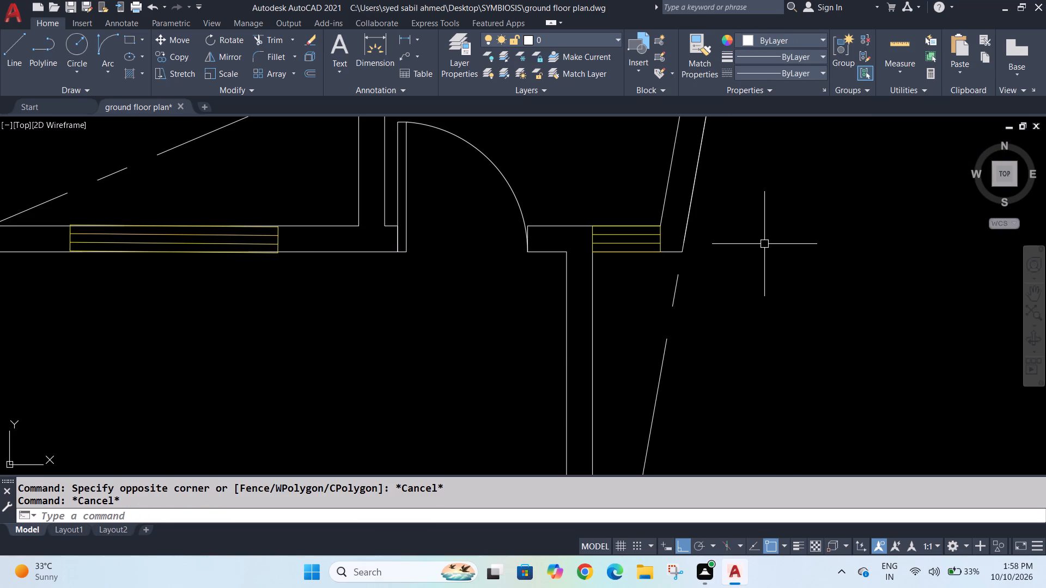
Check the colour assigned to the wide window's upper glazing line.
left_click(727, 38)
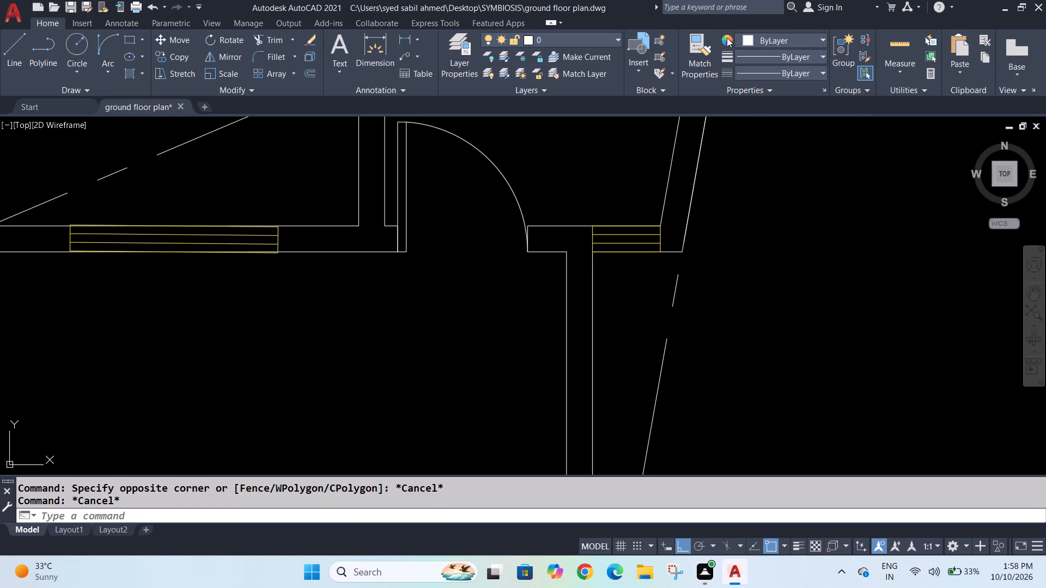
left_click(726, 40)
left_click(254, 236)
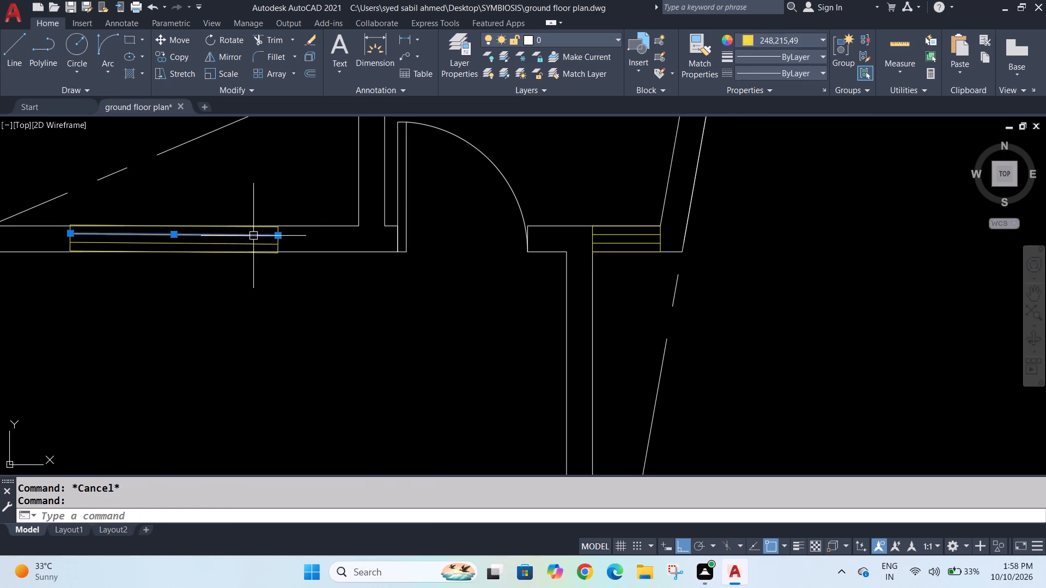
left_click(728, 40)
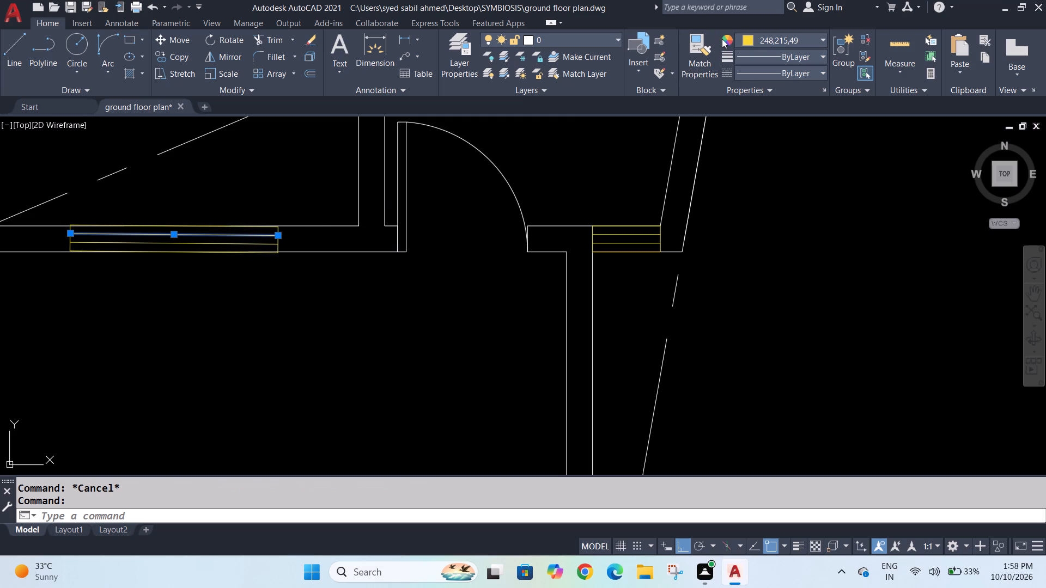
left_click(722, 39)
left_click(752, 42)
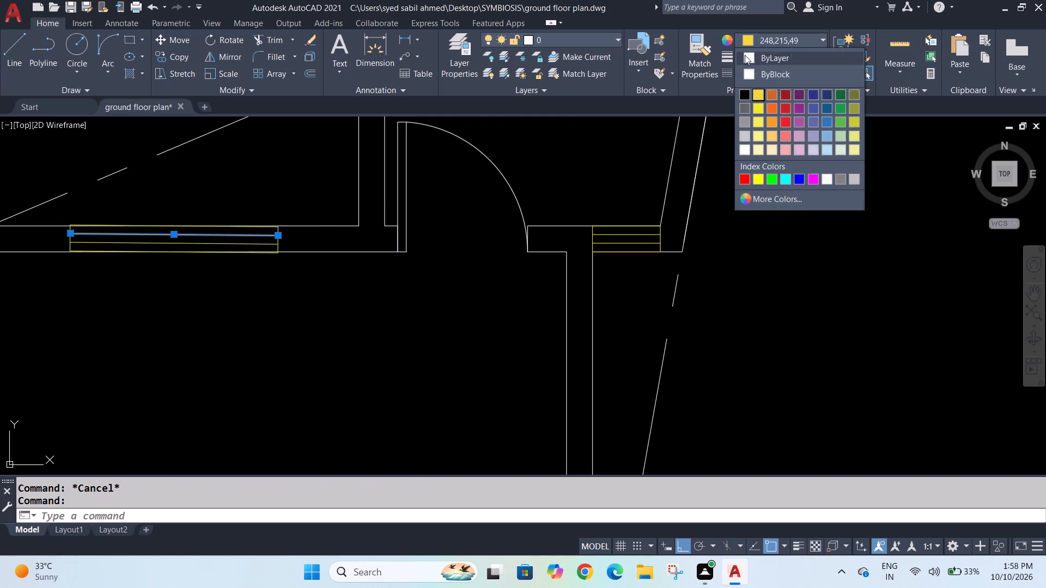
key("Escape")
key("Escape")
Set the colour of the wide window's two glazing lines to yellow 241,235,31.
left_click(196, 244)
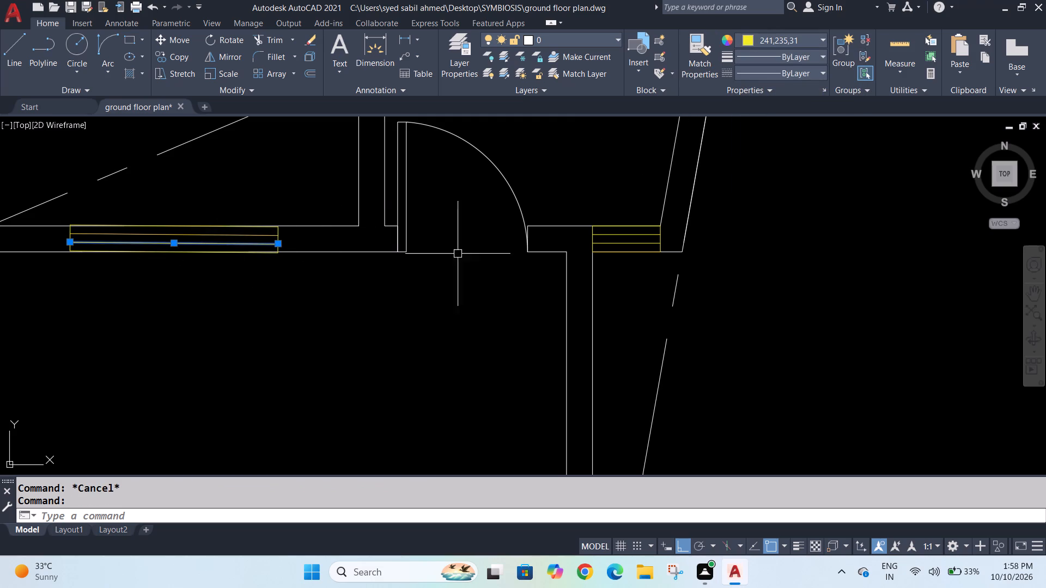
left_click(752, 37)
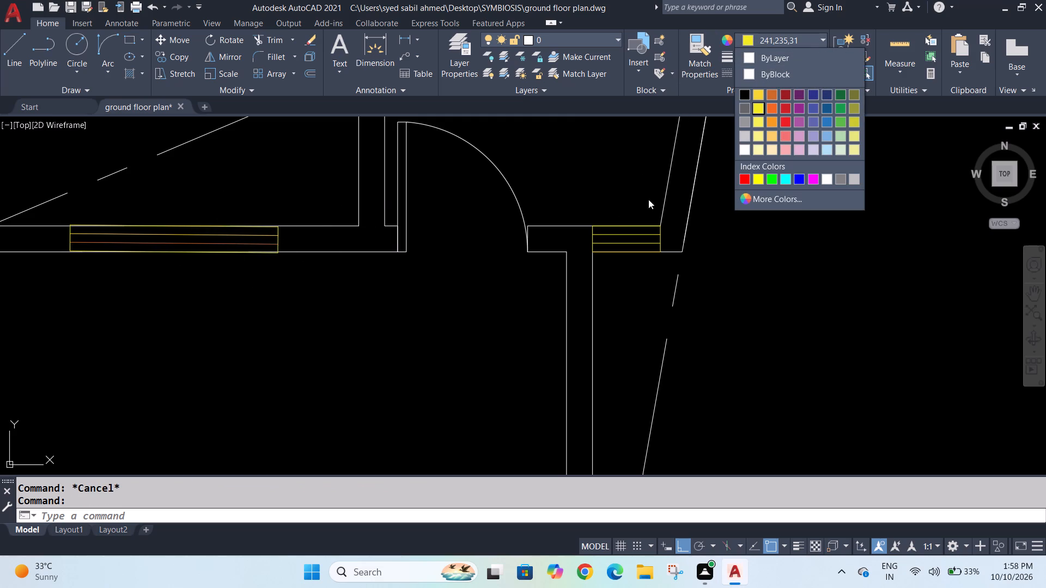
key("grave")
key("grave")
key("grave")
left_click(247, 277)
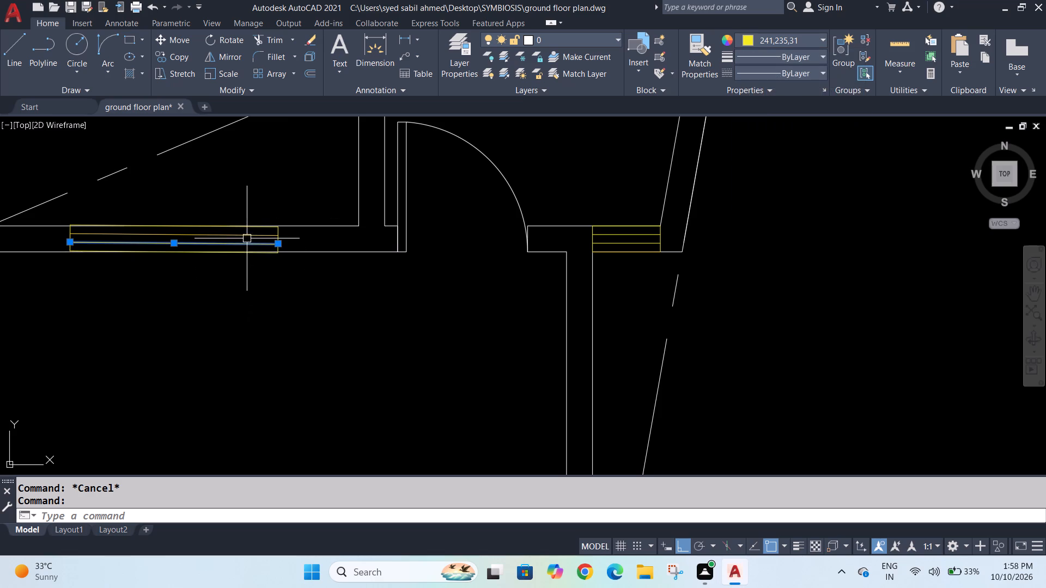
left_click(247, 238)
left_click(727, 40)
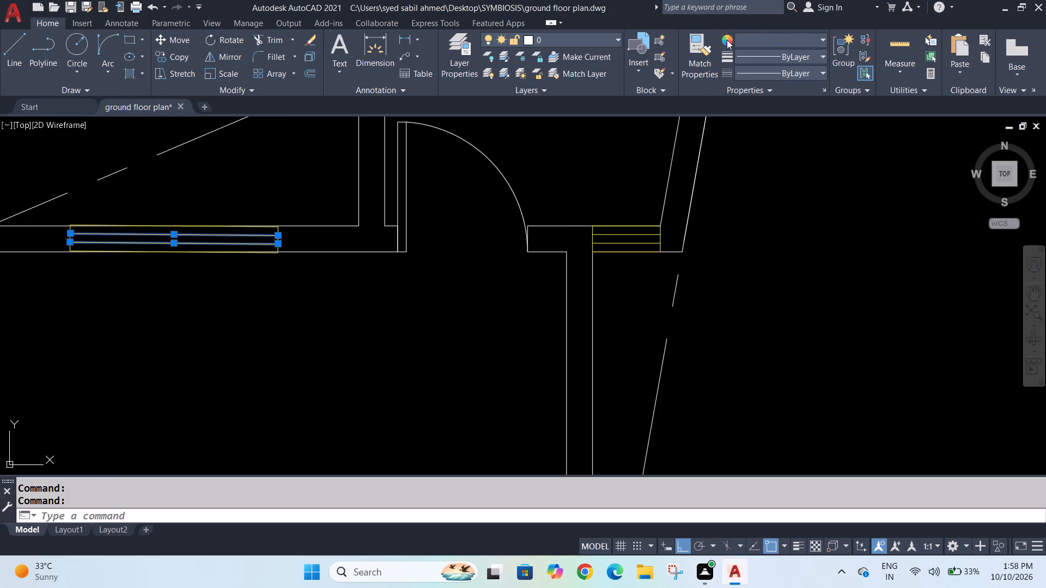
left_click(731, 39)
left_click(729, 38)
left_click(746, 41)
left_click(755, 108)
key("Escape")
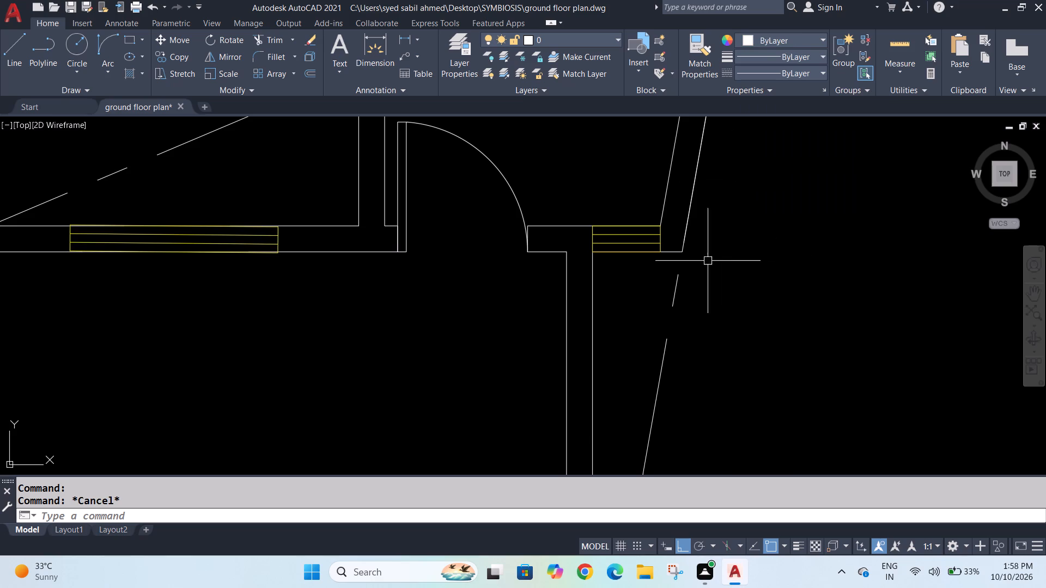
Set the colour of the small window's upper glazing line and lower edge to yellow 241,235,31.
left_click(638, 235)
left_click(644, 253)
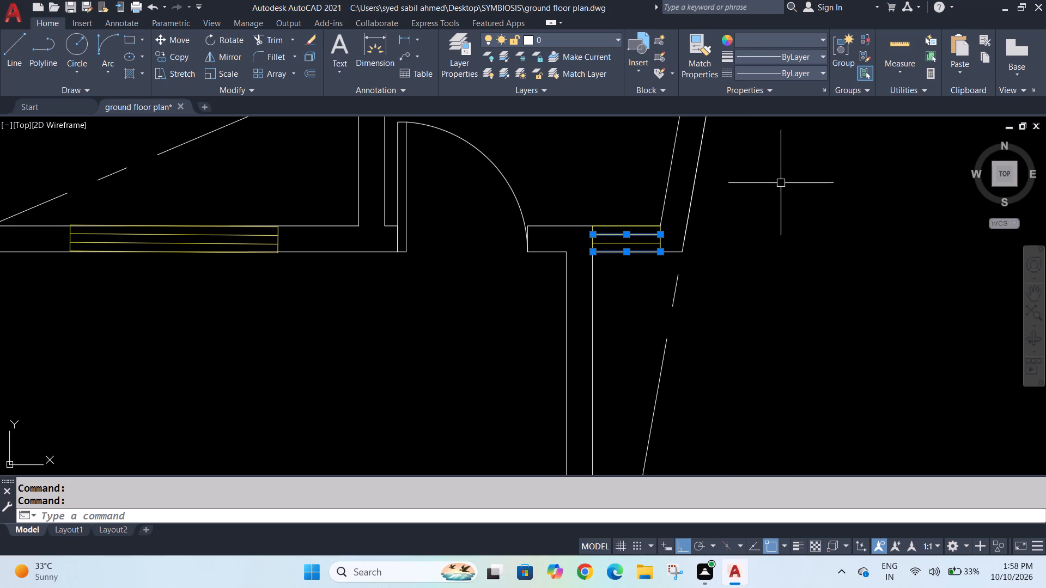
left_click(749, 41)
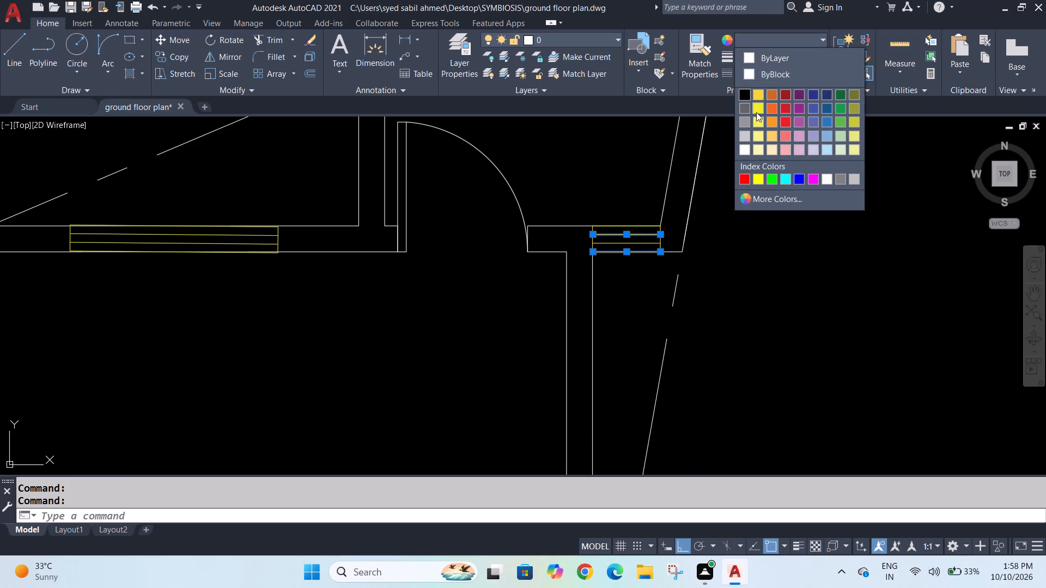
left_click(757, 114)
left_click(767, 194)
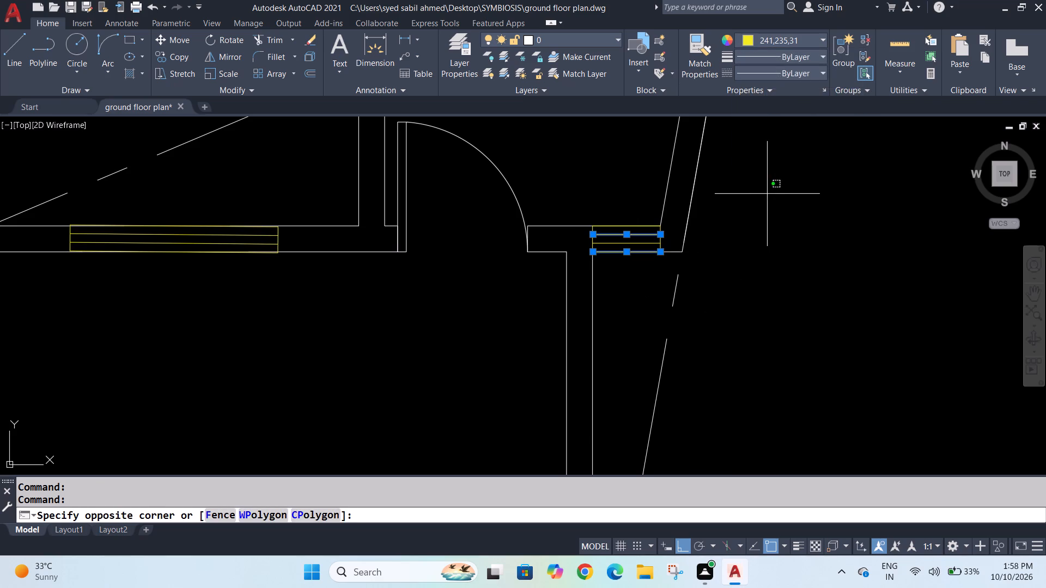
key("Escape")
key("Escape")
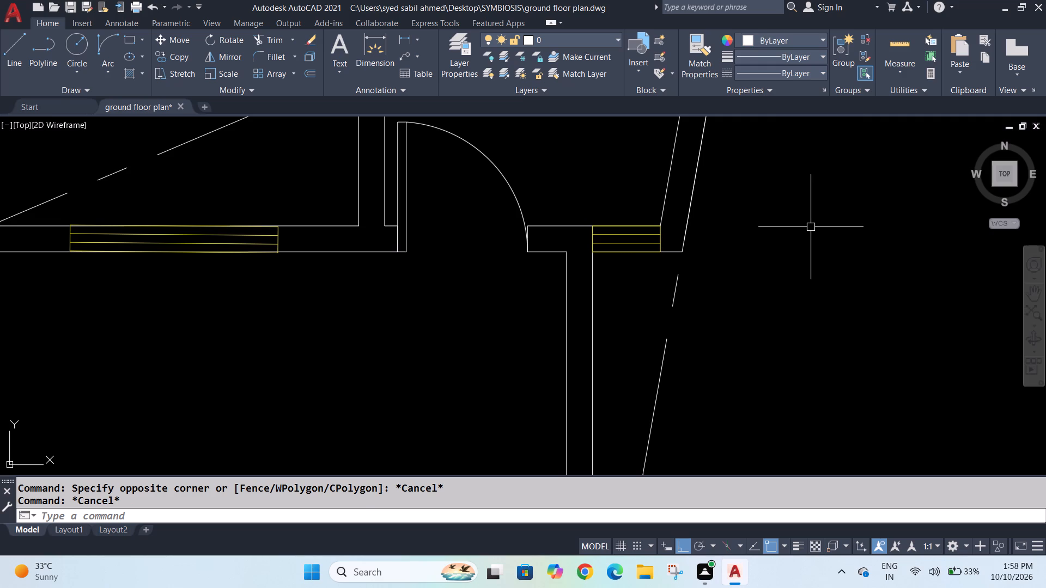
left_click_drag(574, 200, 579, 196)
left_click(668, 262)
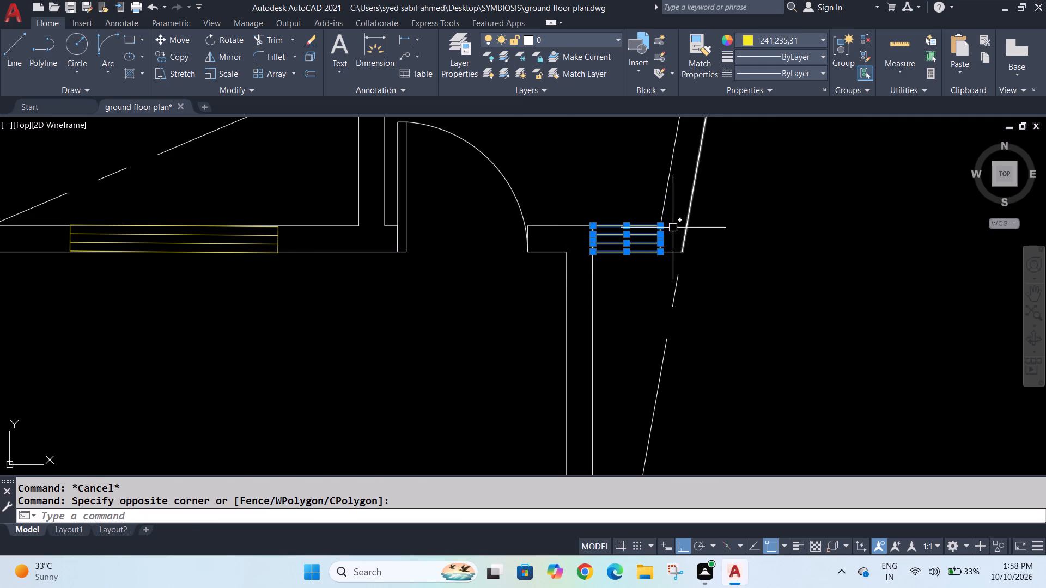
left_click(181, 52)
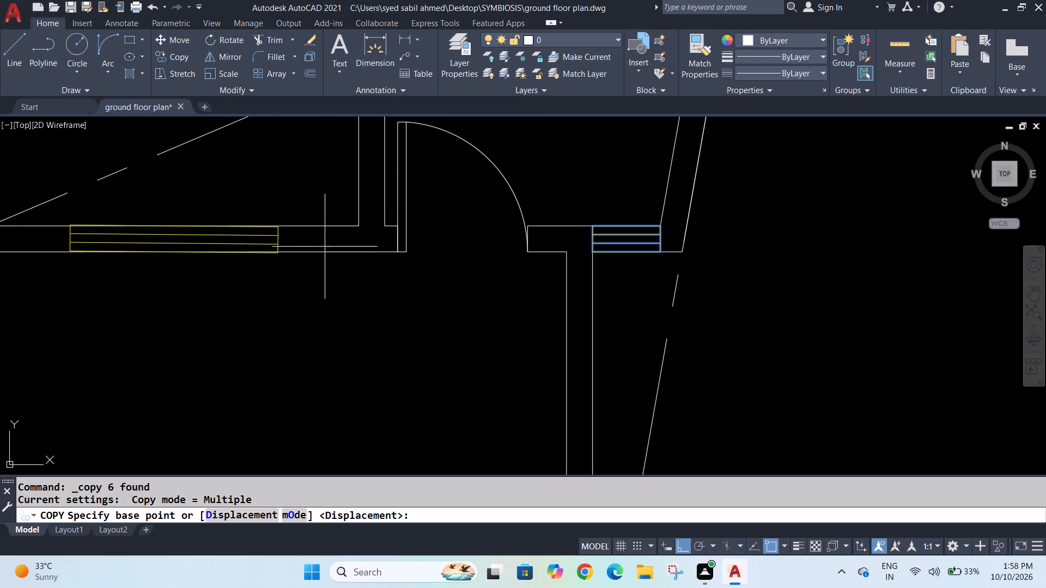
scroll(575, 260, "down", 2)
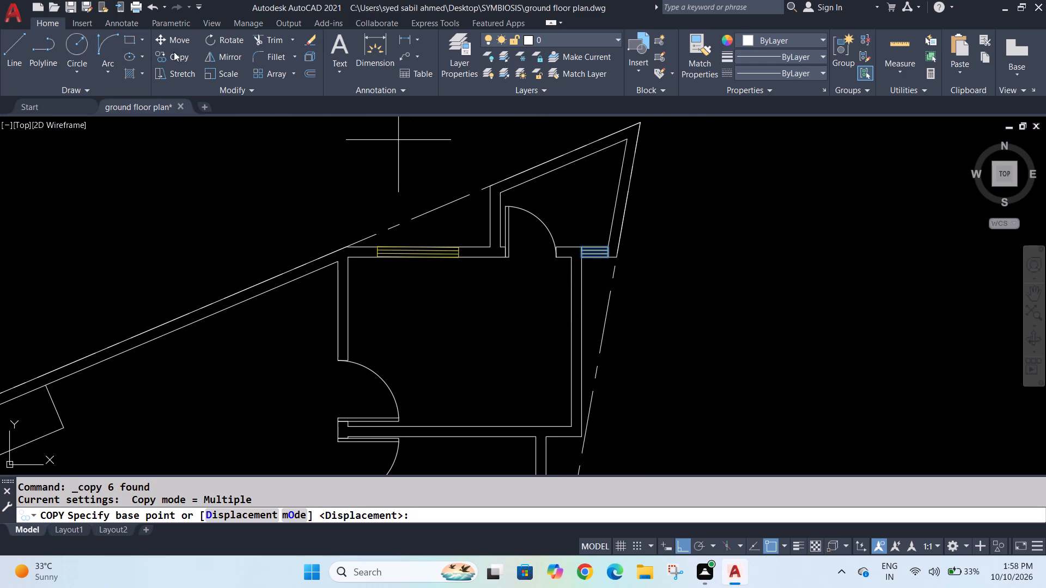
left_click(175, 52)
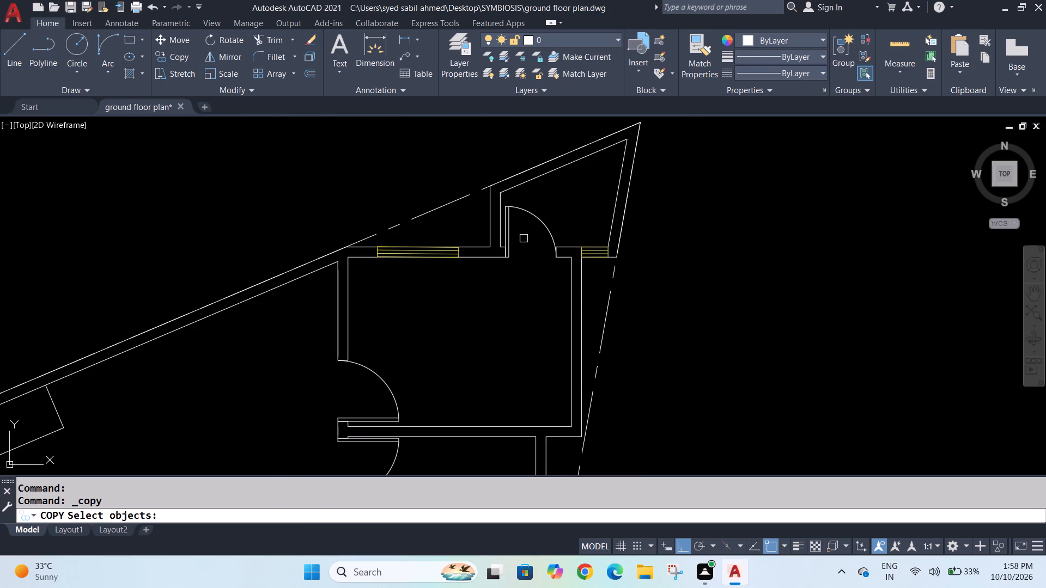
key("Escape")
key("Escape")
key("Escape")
Copy the small yellow window from the northeast wall to the gap just west of the southwest small room.
left_click(574, 230)
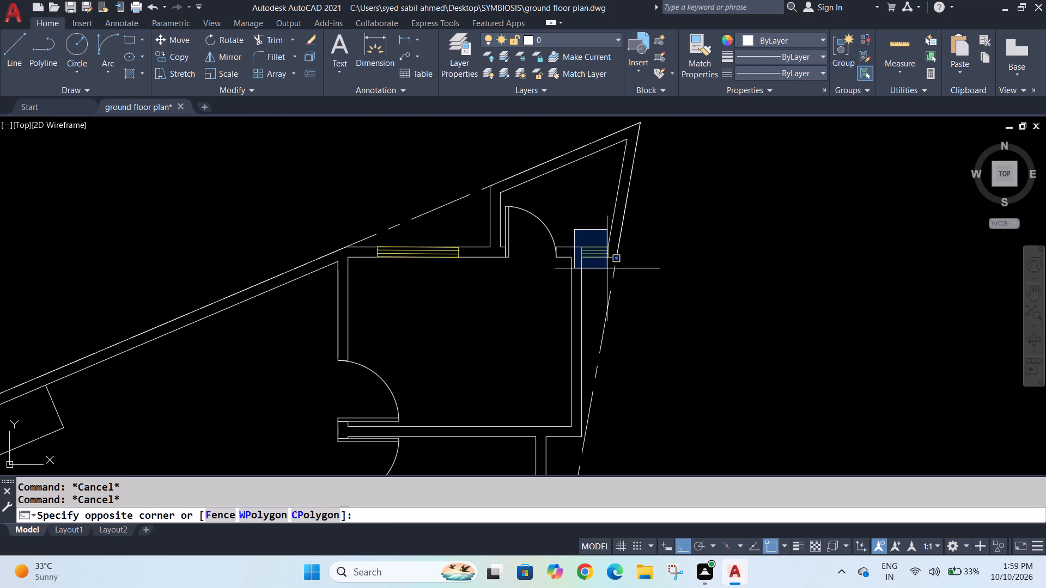
left_click(610, 268)
left_click(174, 54)
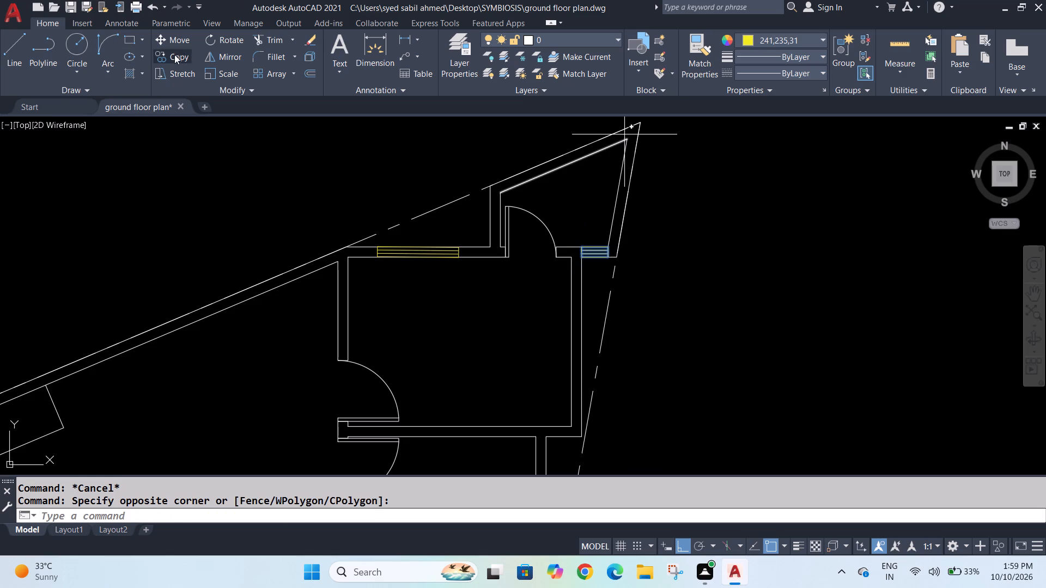
scroll(606, 252, "up", 3)
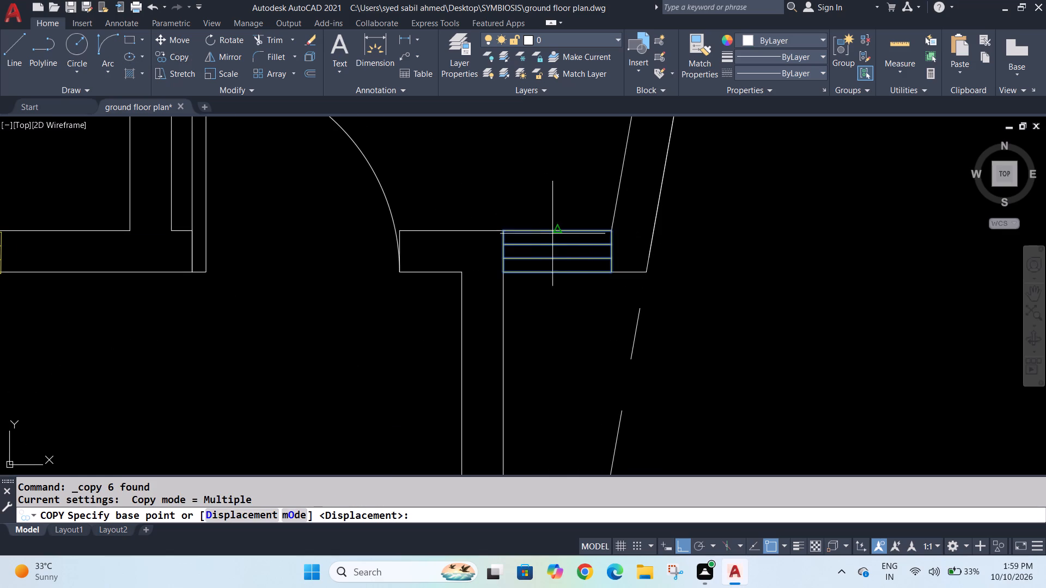
left_click(558, 231)
scroll(414, 272, "down", 5)
scroll(202, 353, "down", 2)
scroll(157, 403, "up", 4)
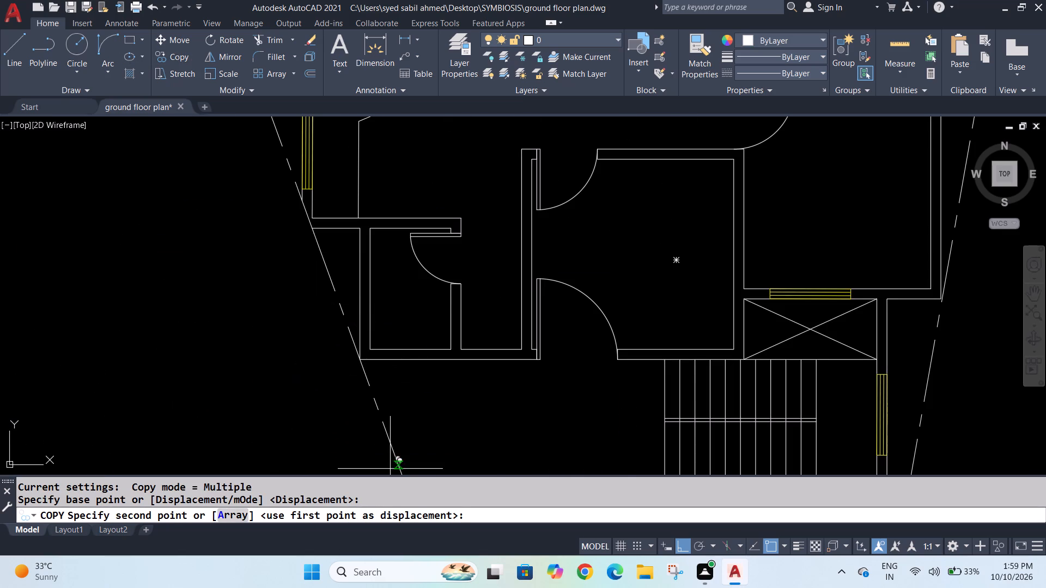
left_click(677, 548)
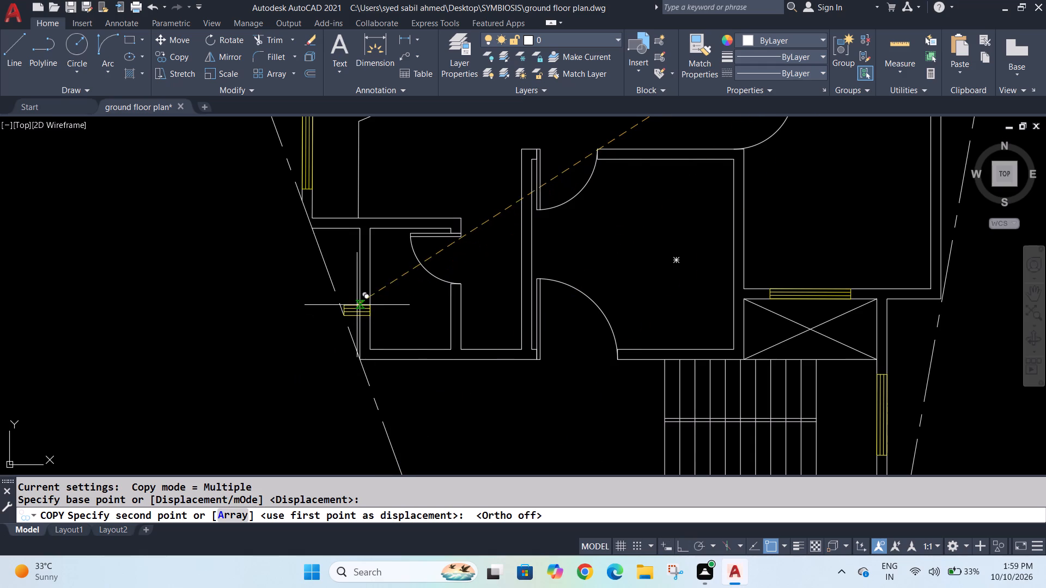
left_click(342, 247)
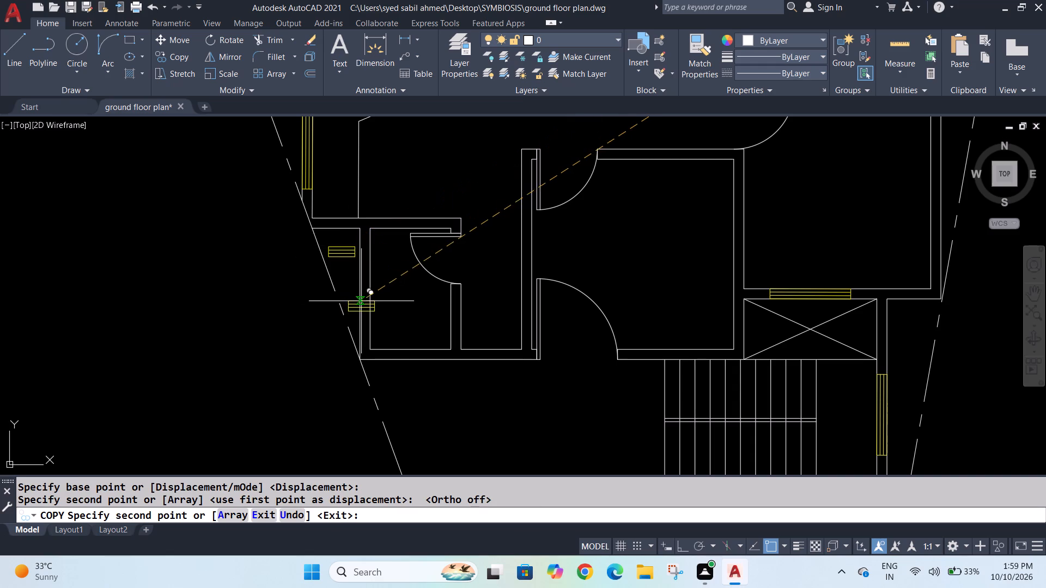
key("Escape")
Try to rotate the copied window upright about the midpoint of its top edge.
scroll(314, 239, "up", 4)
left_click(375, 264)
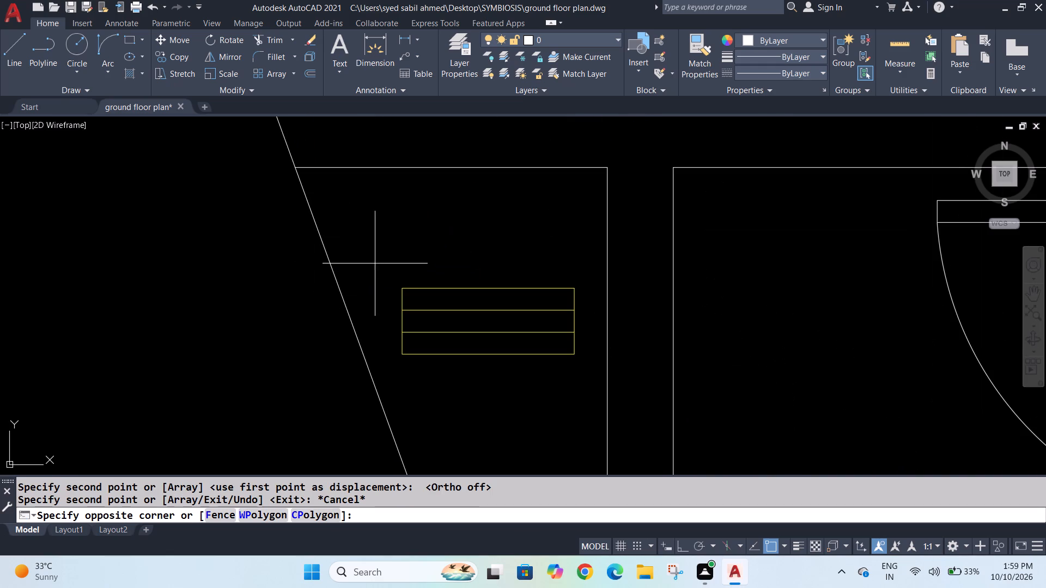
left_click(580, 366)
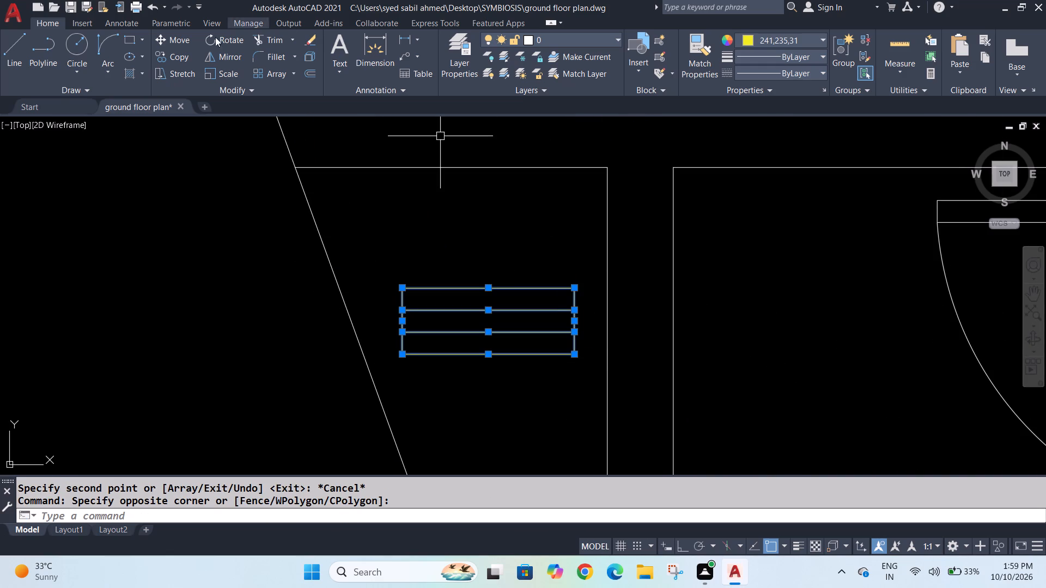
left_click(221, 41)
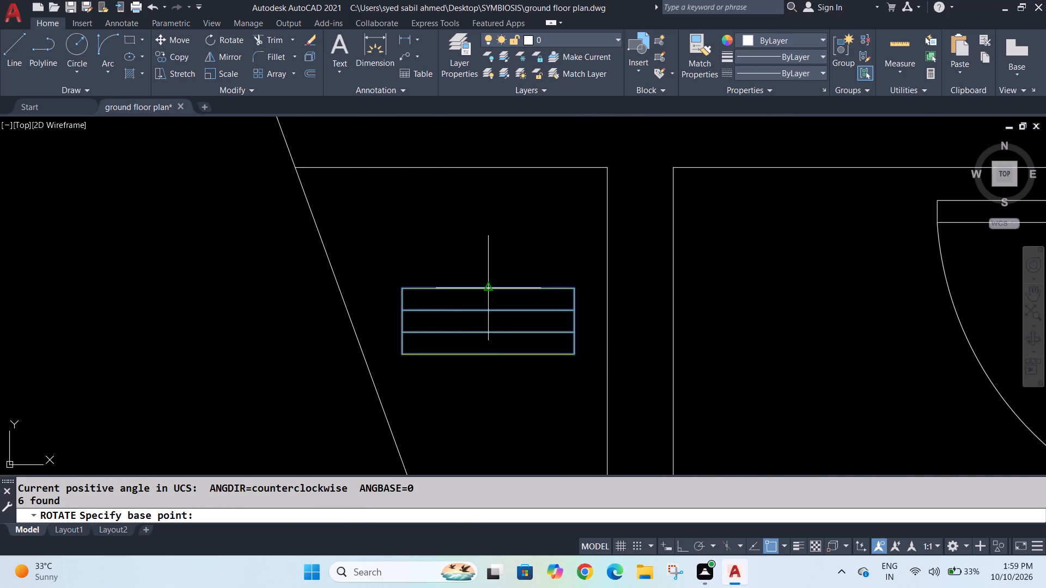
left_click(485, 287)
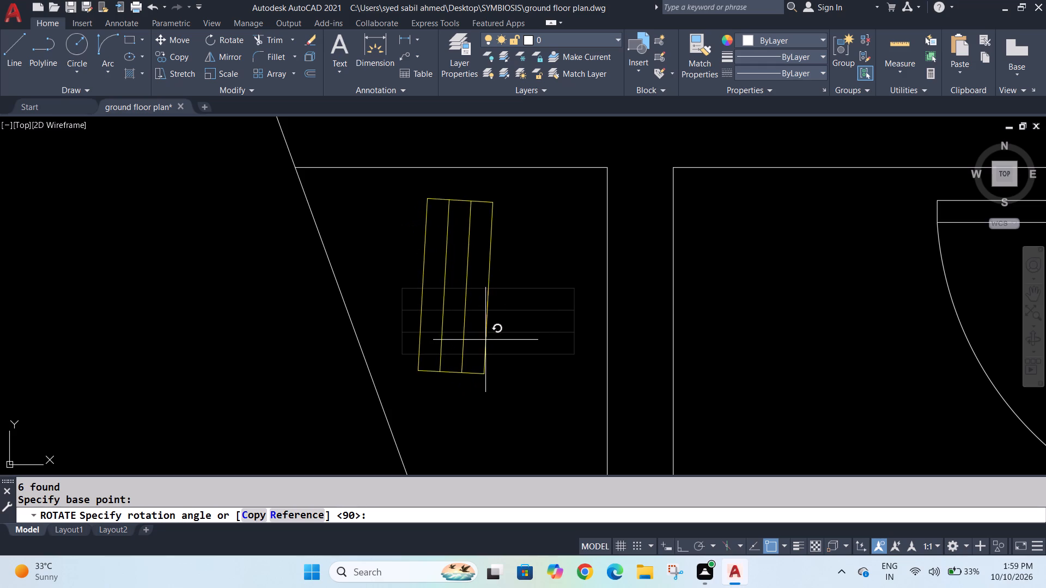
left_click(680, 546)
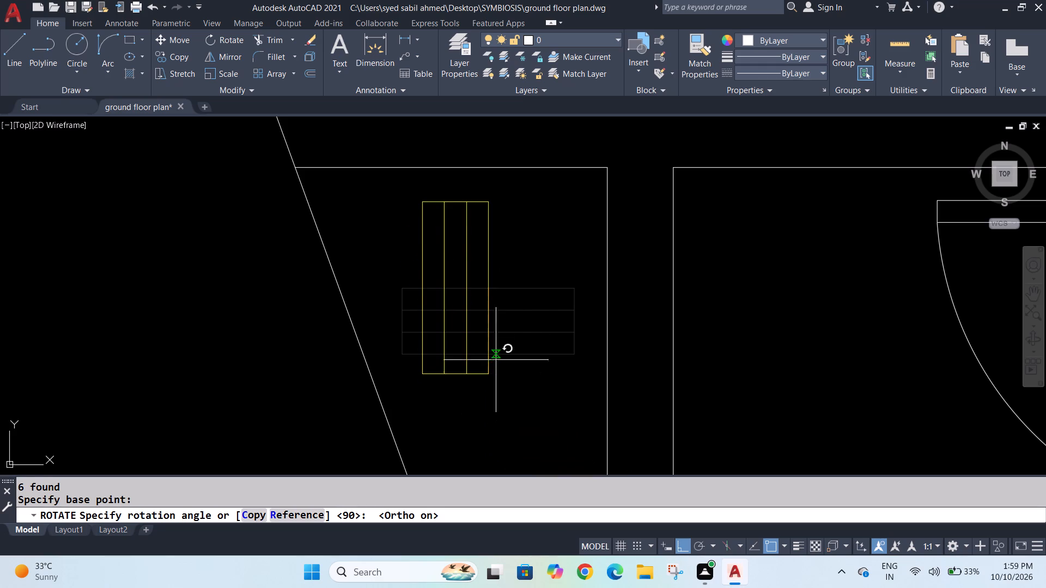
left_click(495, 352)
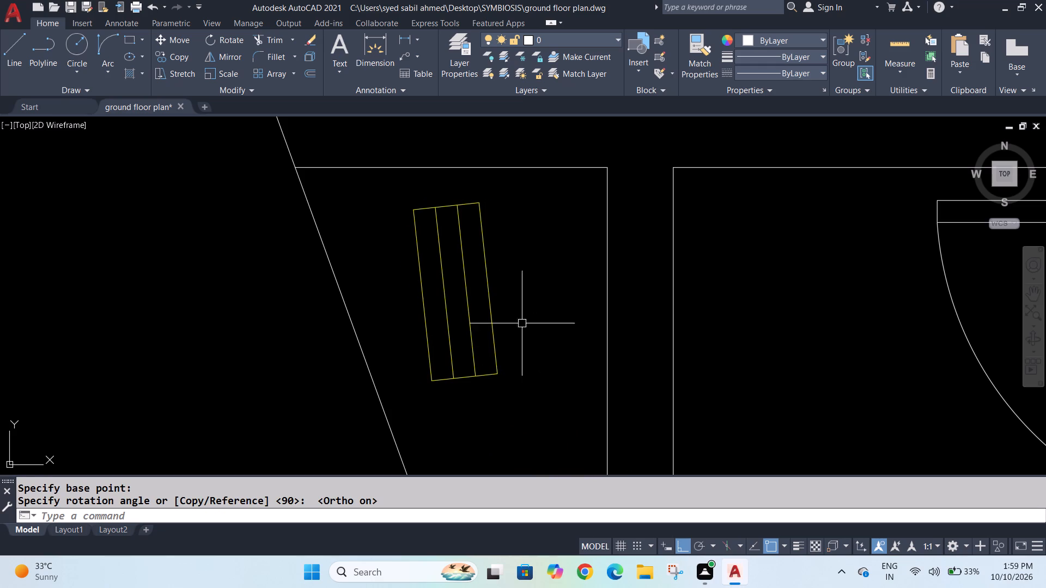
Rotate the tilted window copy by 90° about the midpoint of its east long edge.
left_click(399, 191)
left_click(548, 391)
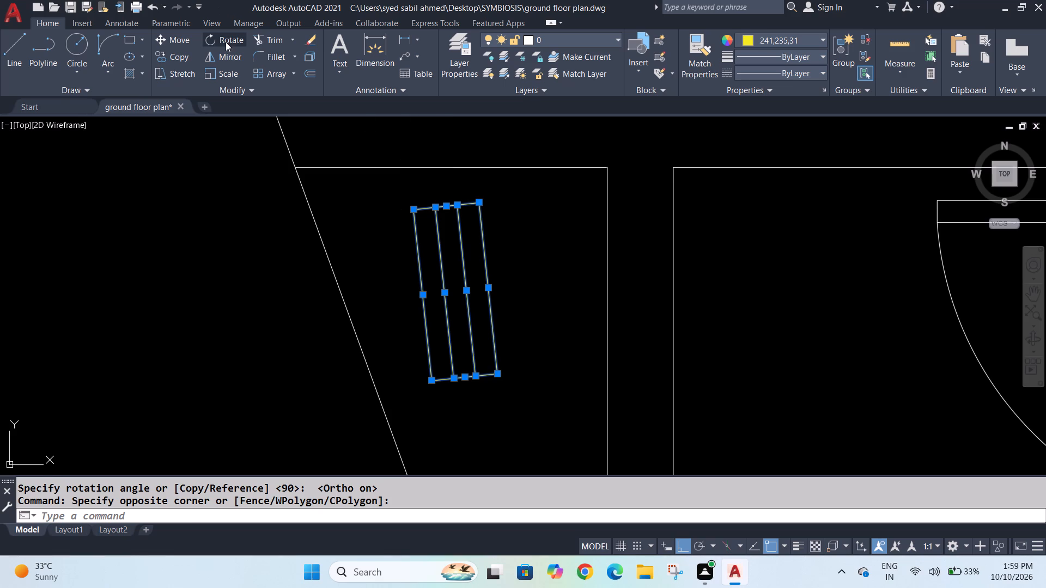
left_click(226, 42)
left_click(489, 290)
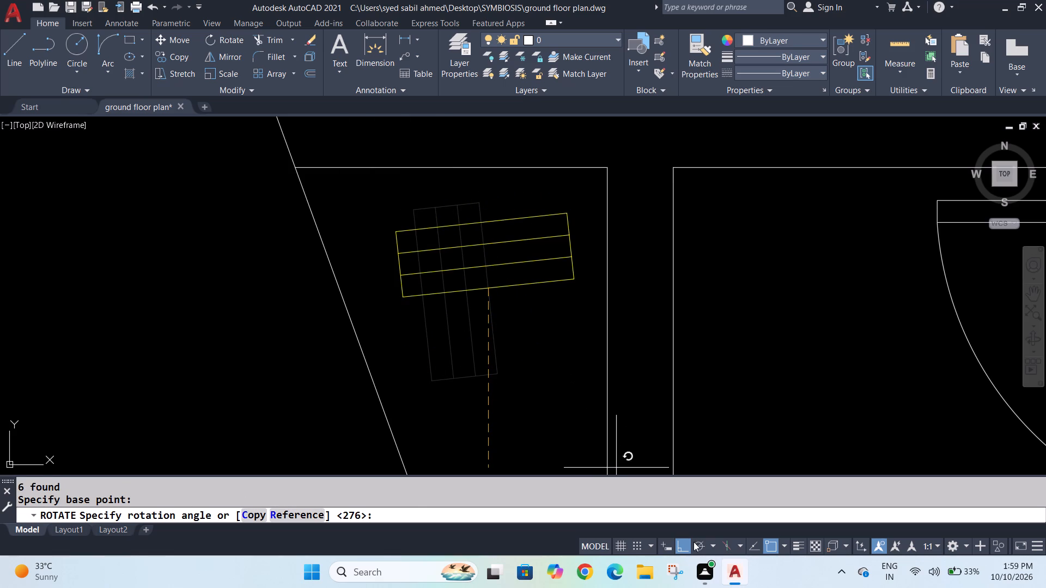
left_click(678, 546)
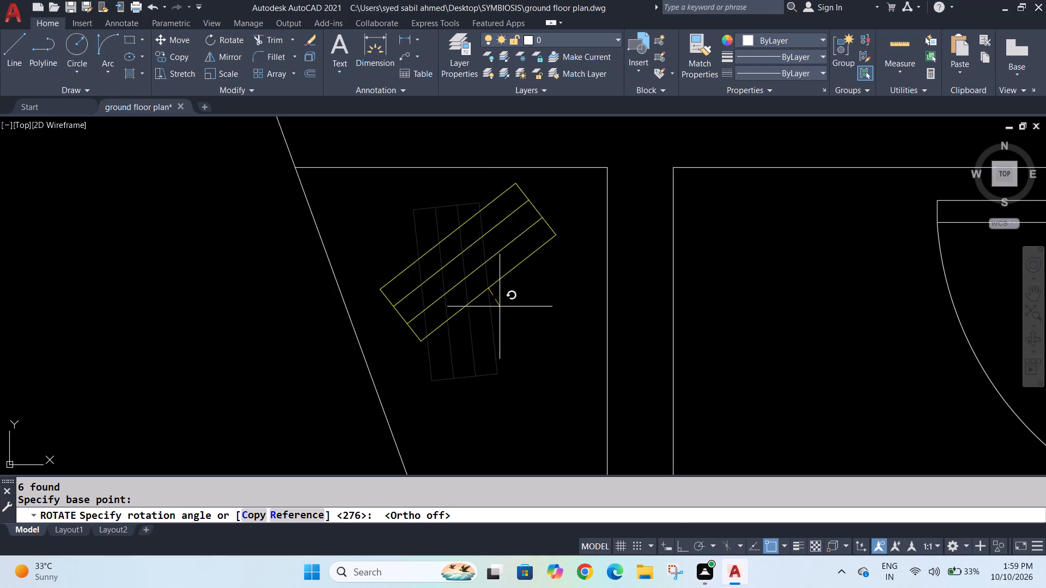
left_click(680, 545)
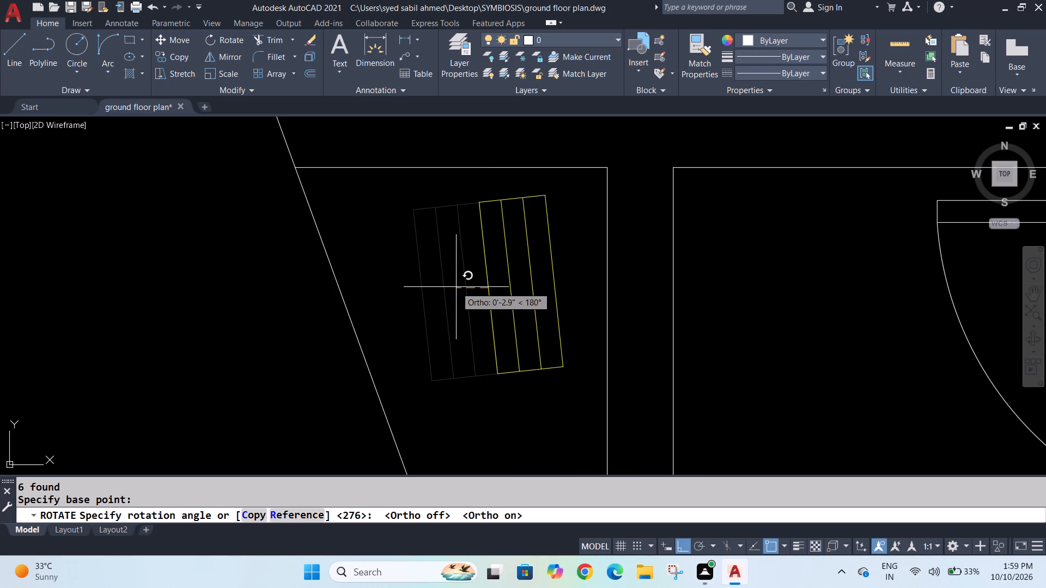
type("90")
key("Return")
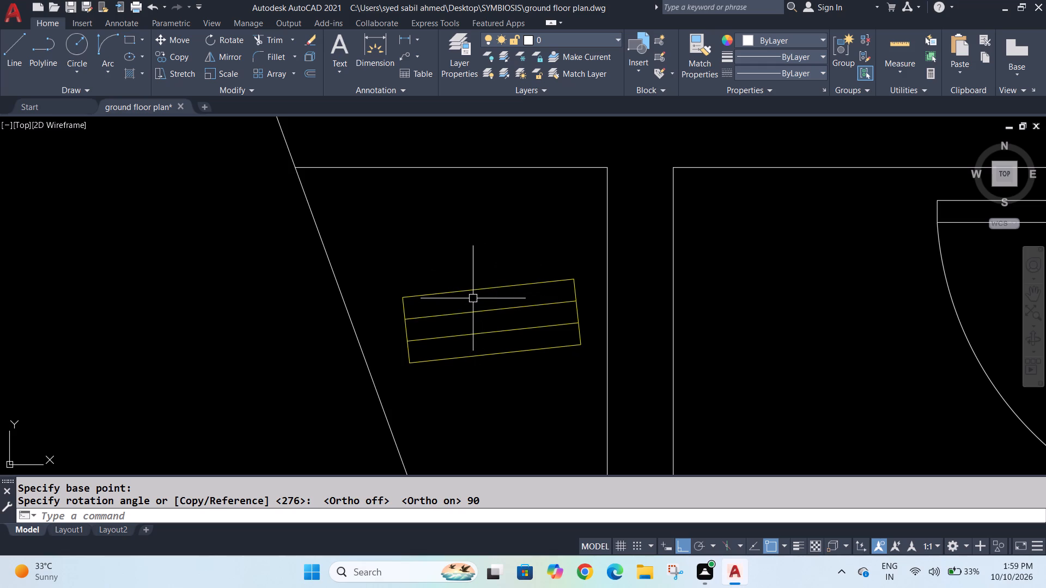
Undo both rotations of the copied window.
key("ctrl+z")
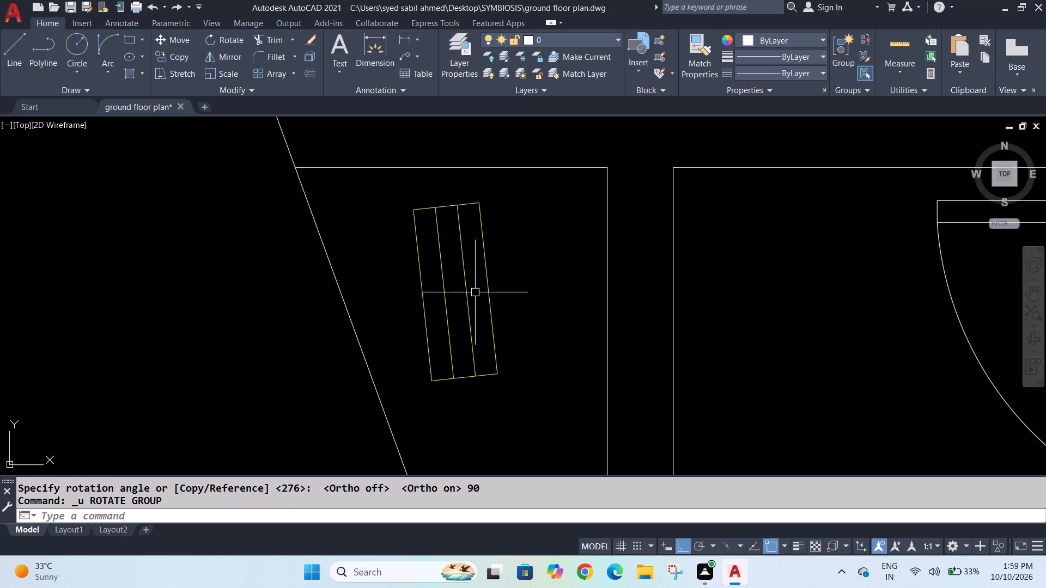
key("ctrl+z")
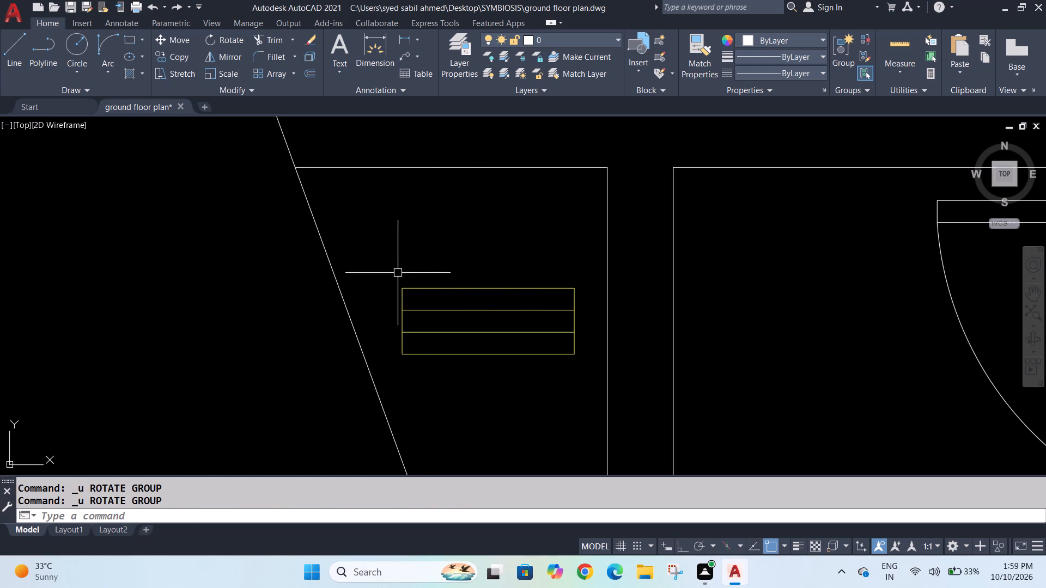
Rotate the copied window 90° clockwise about its top edge's midpoint so that it stands exactly vertical.
left_click_drag(384, 265, 389, 265)
left_click(593, 367)
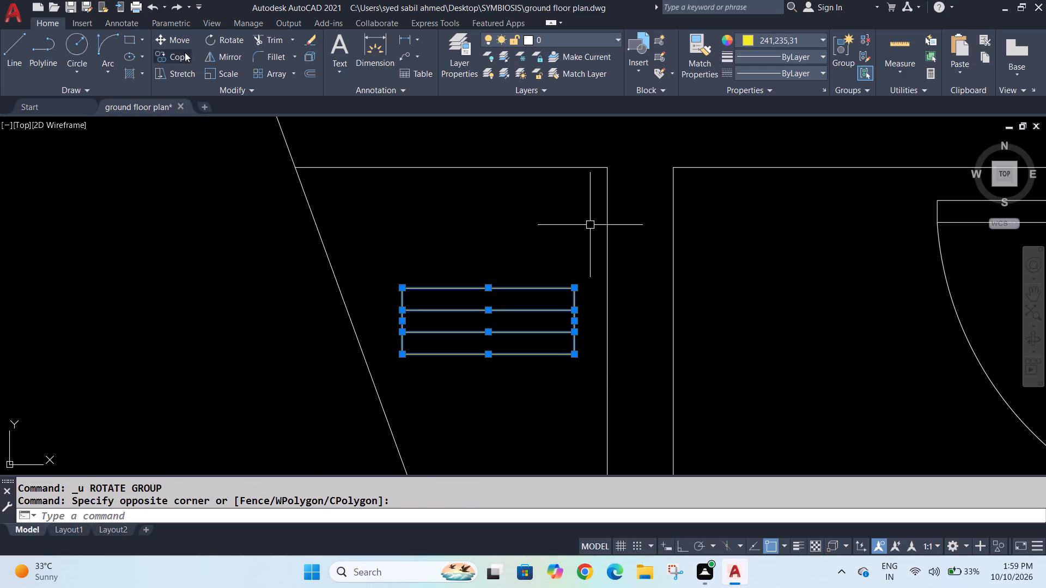
left_click(212, 42)
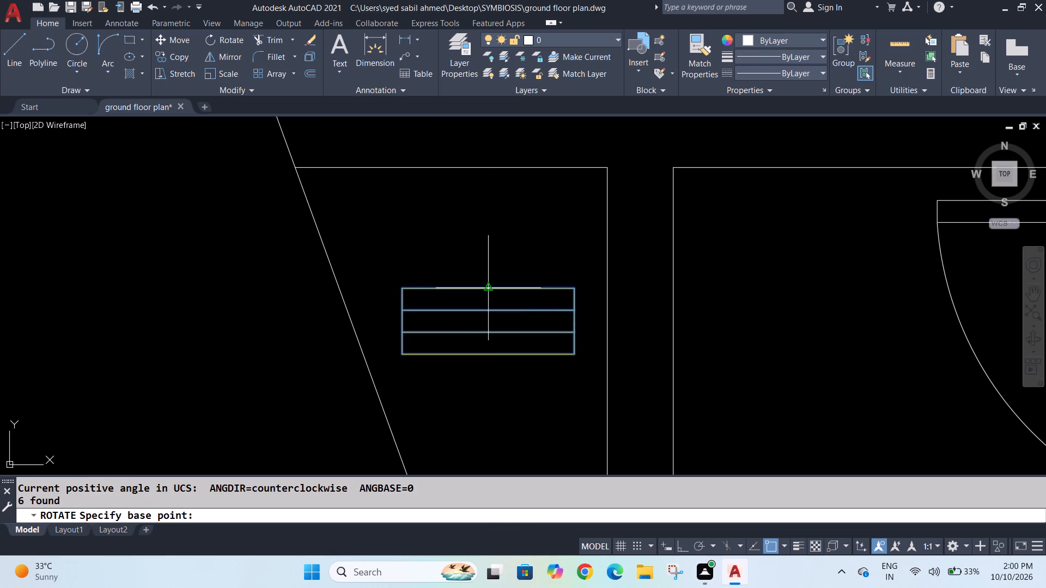
left_click(485, 287)
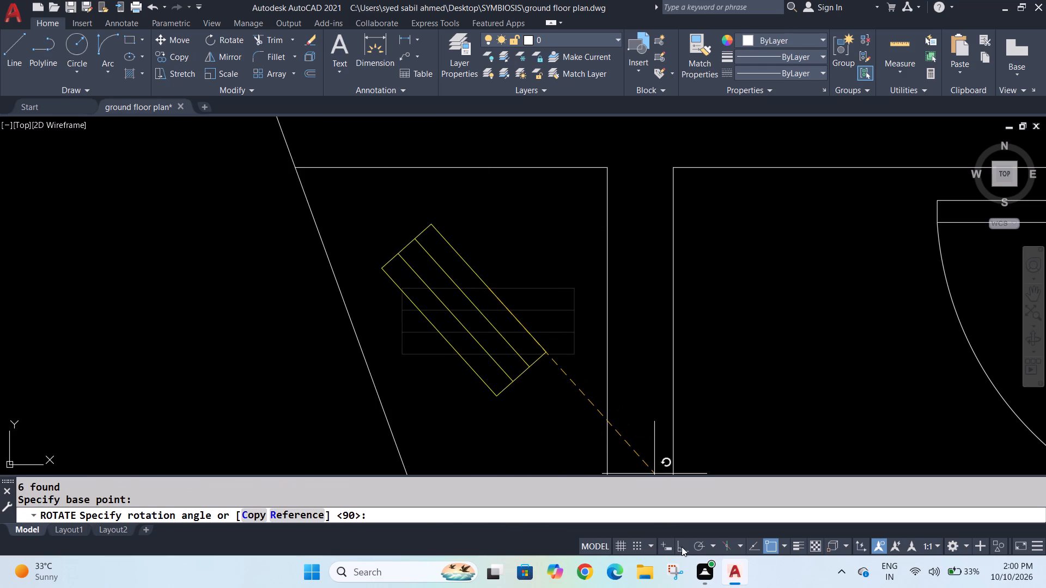
left_click(682, 547)
left_click(519, 386)
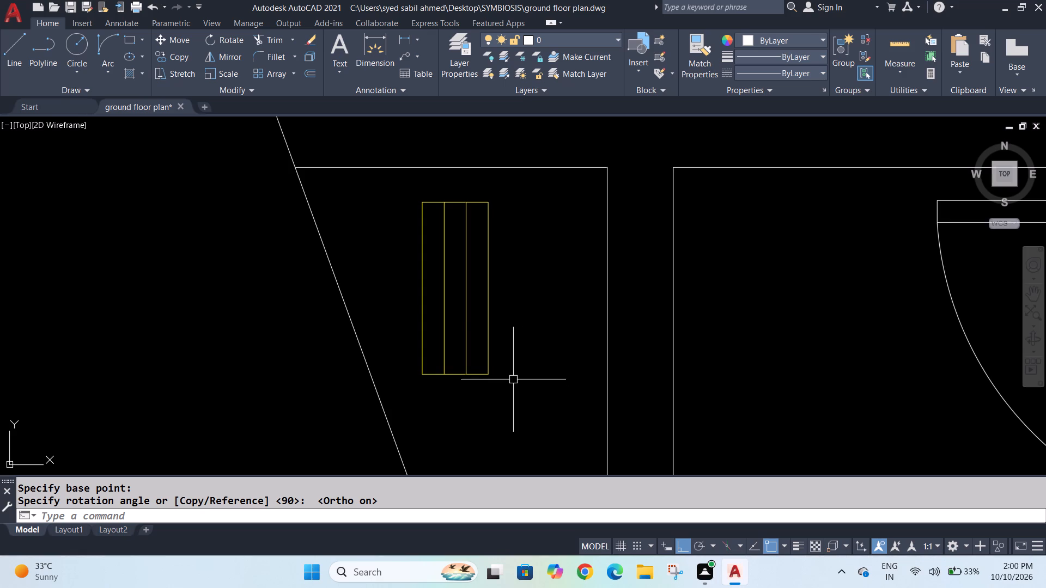
Move the vertical window by its east edge's midpoint into the southwest small room's west wall, midway along the inner wall line.
scroll(508, 322, "down", 4)
scroll(510, 382, "up", 1)
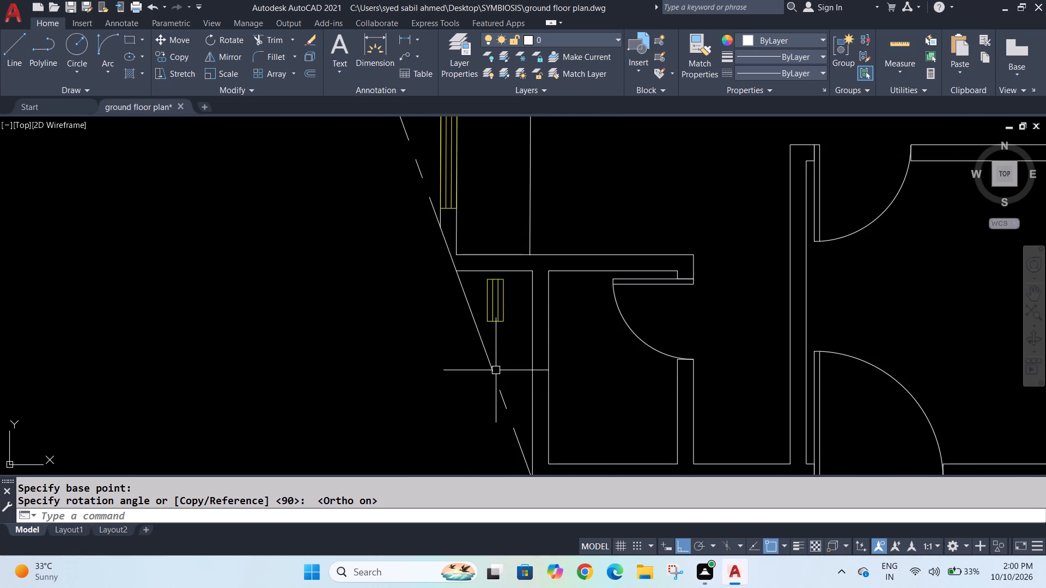
left_click(473, 277)
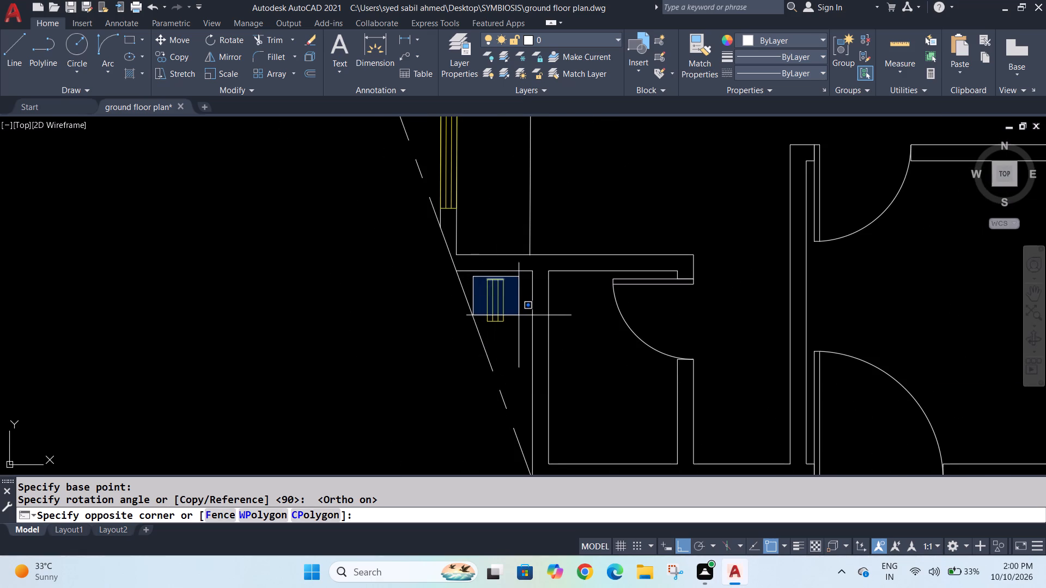
left_click(521, 327)
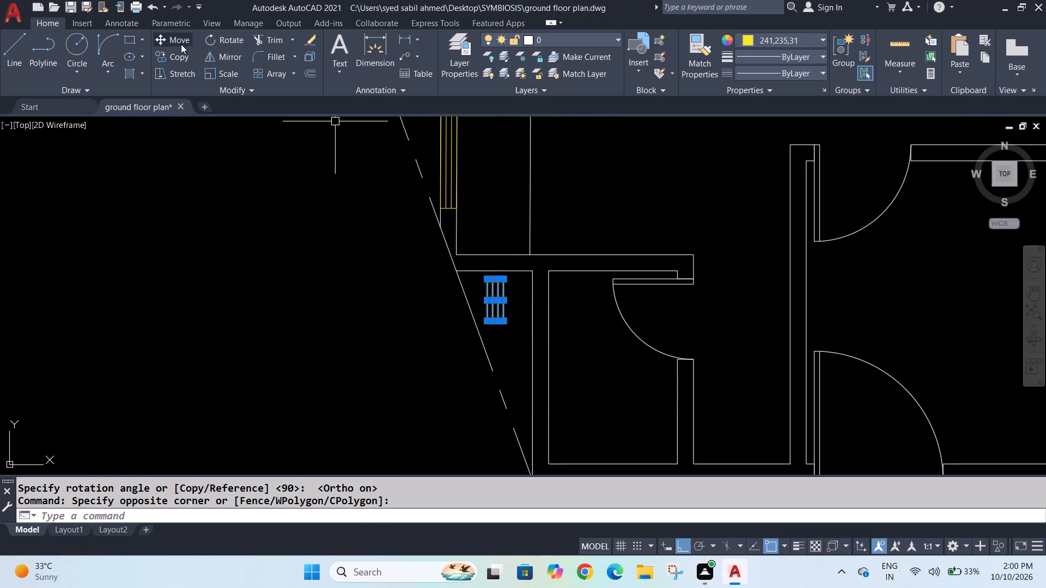
left_click(180, 42)
left_click(504, 303)
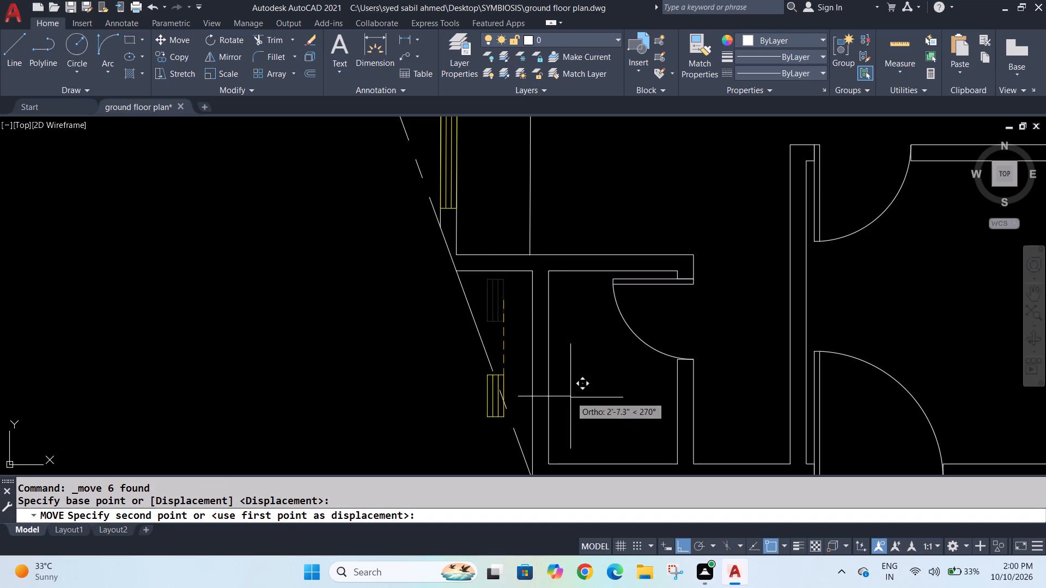
left_click(681, 547)
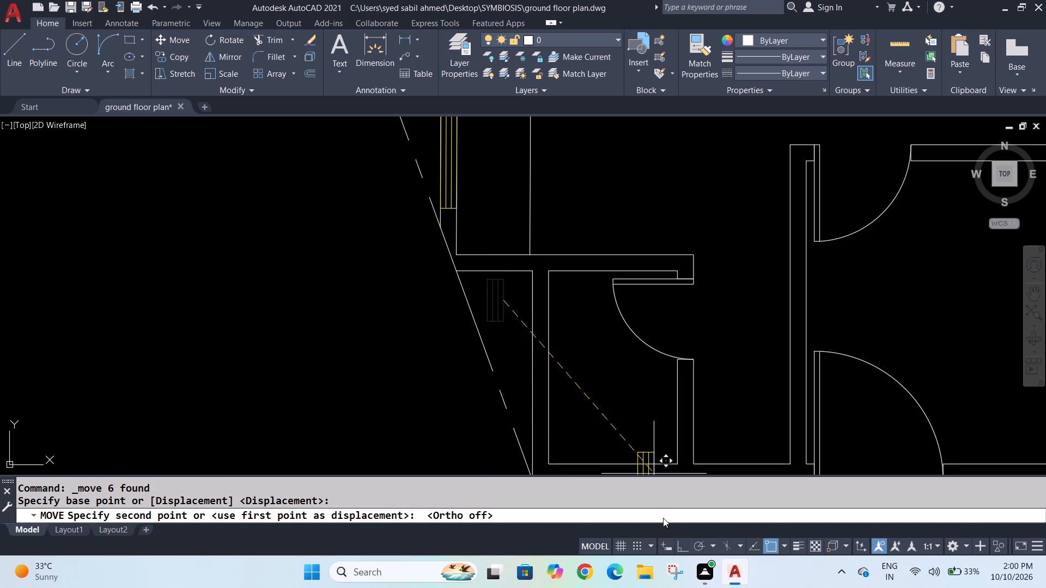
scroll(555, 400, "up", 3)
scroll(543, 367, "down", 3)
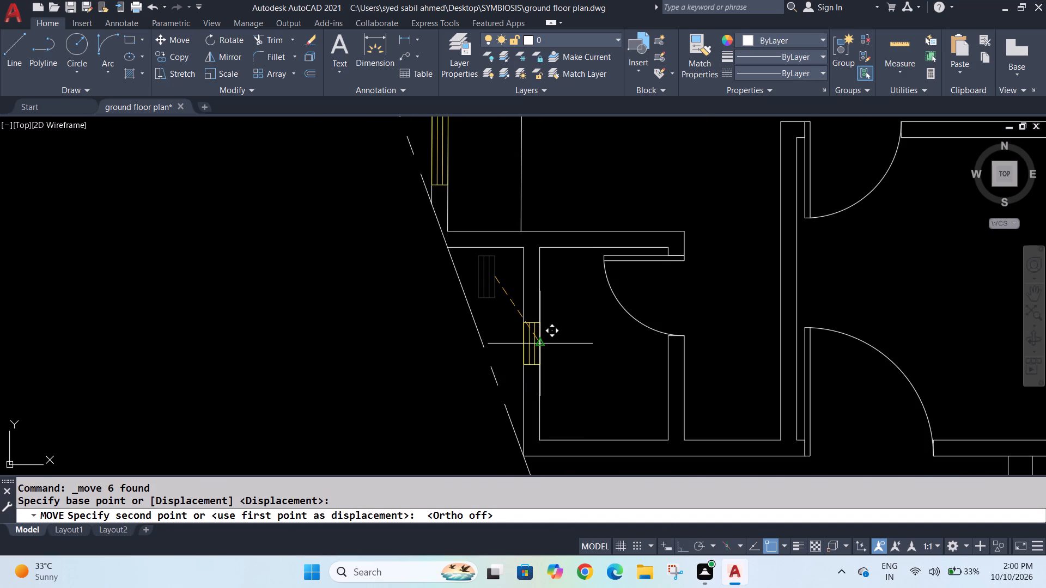
left_click(540, 344)
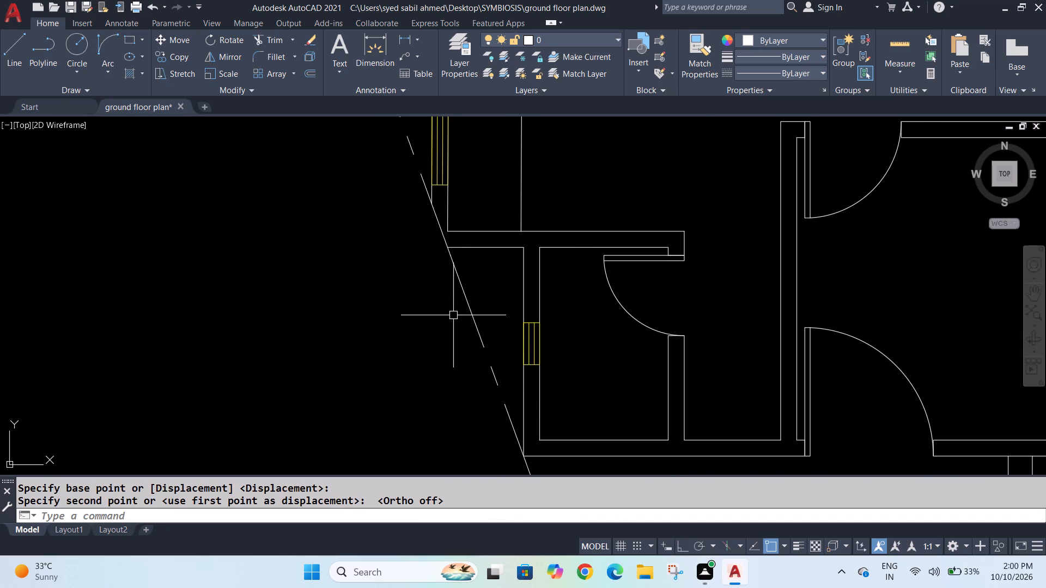
key("Escape")
Select the southwest small room's door swing arc and four leaf lines, plus the swing arc and east leaf line of the neighbouring room's south door.
scroll(485, 341, "down", 2)
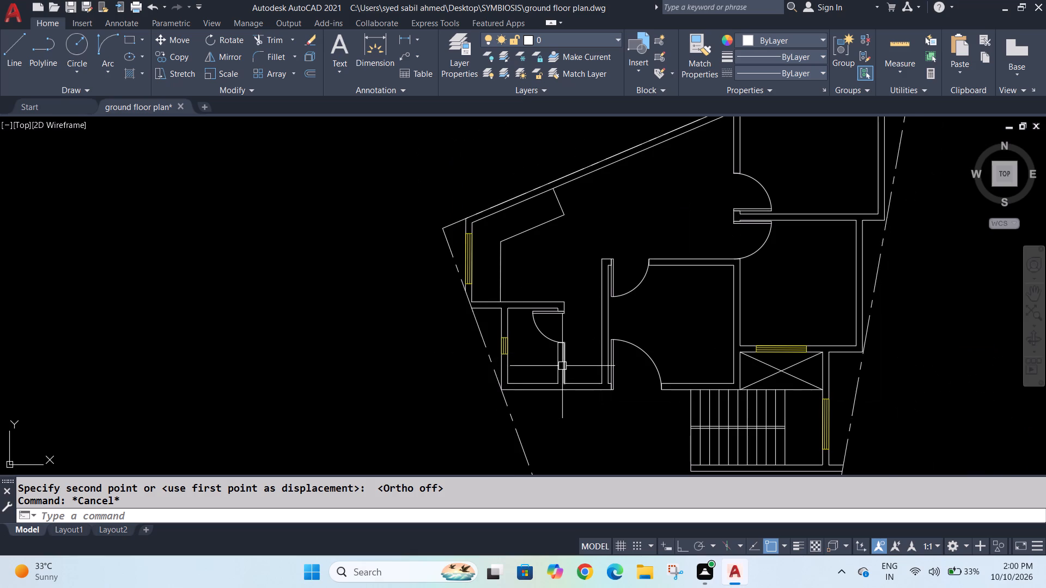
scroll(562, 366, "up", 2)
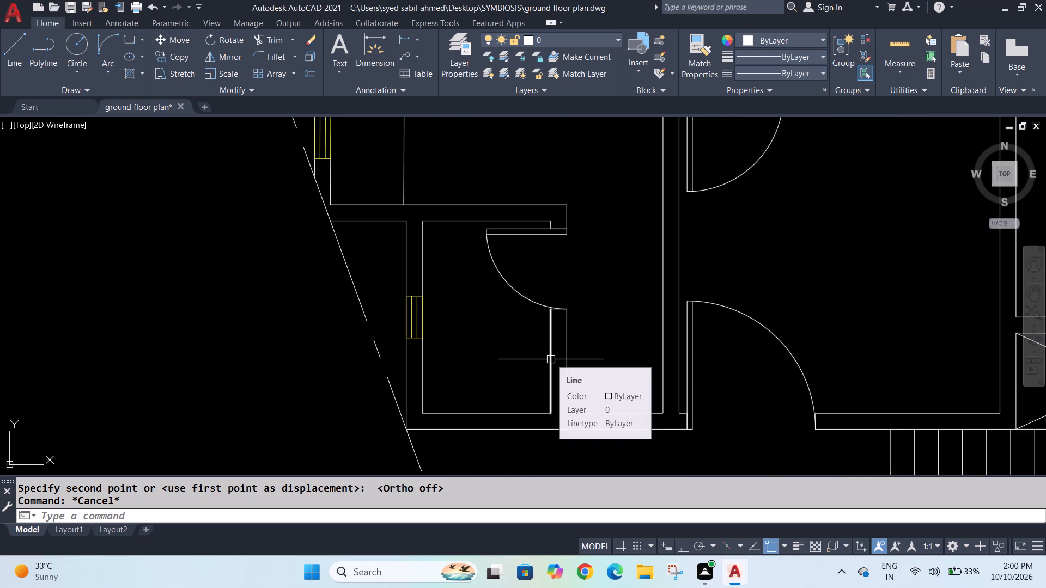
left_click(521, 295)
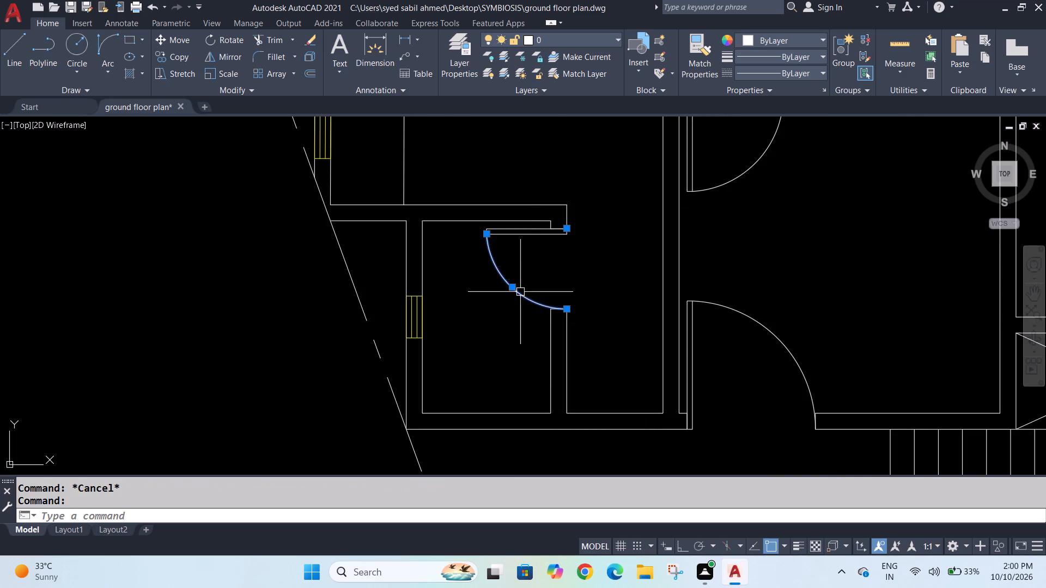
left_click(520, 230)
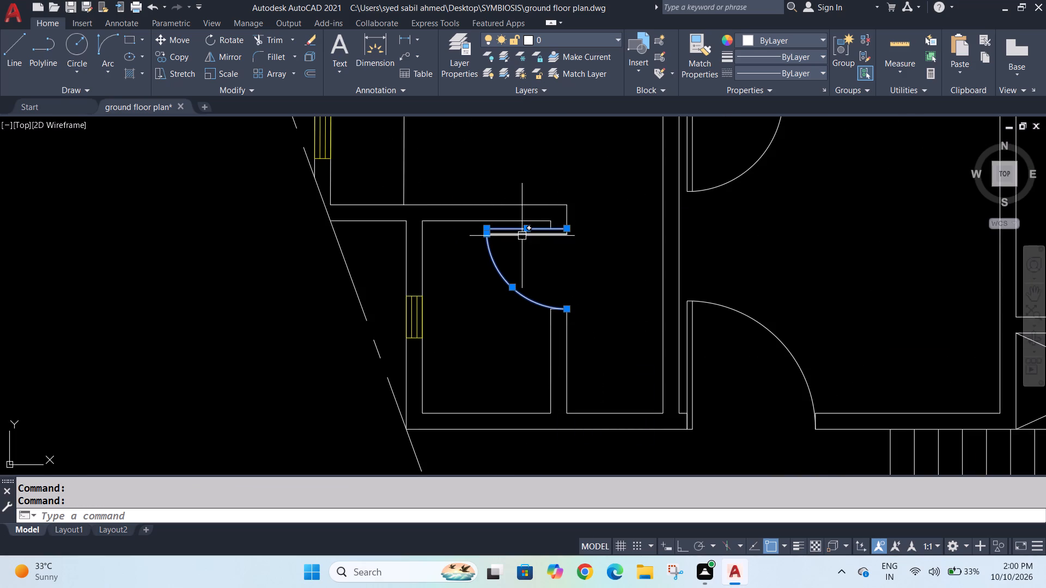
left_click(522, 236)
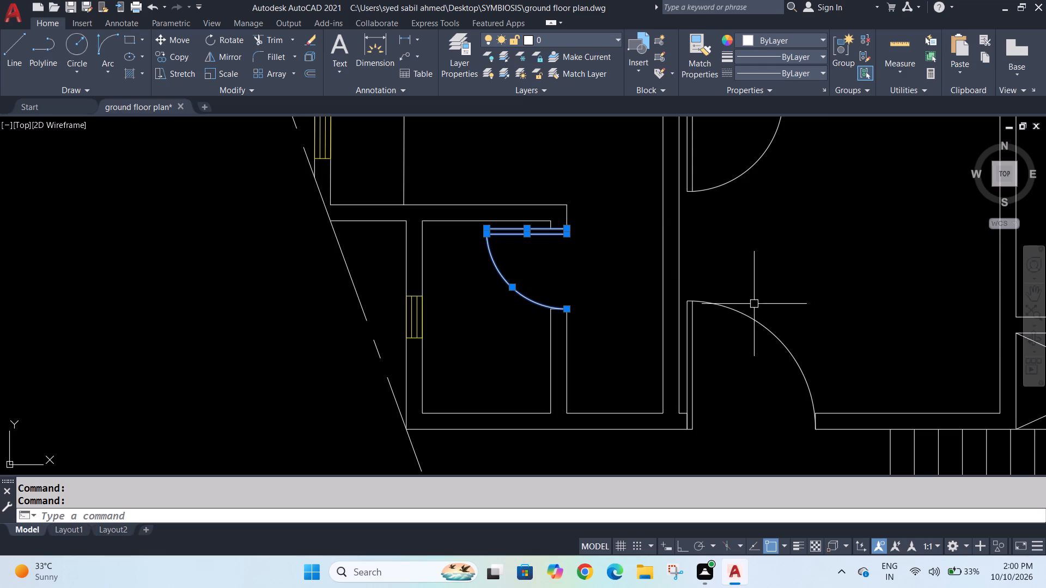
left_click(753, 318)
left_click(689, 339)
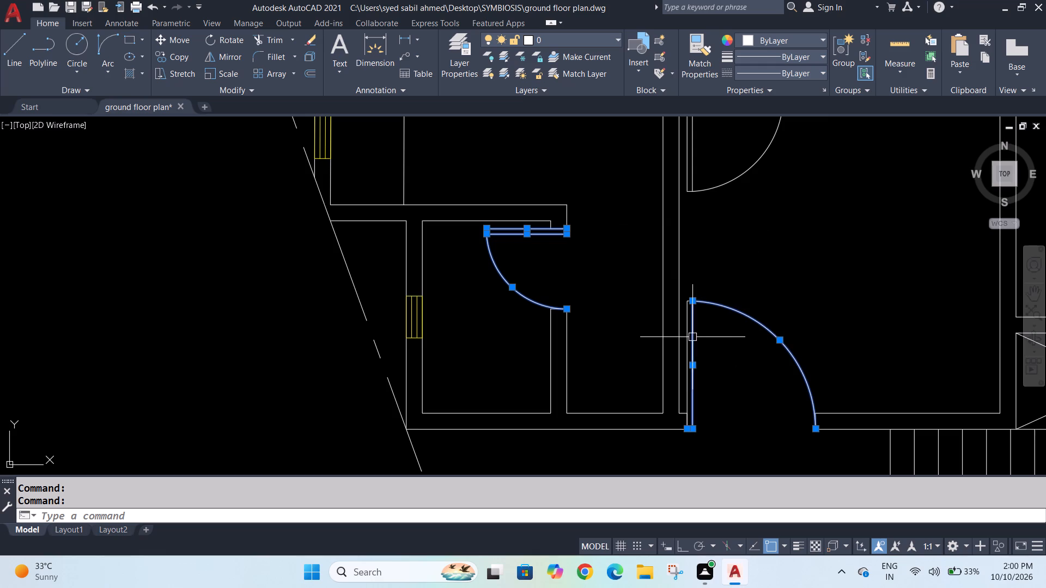
left_click(692, 337)
scroll(542, 235, "up", 5)
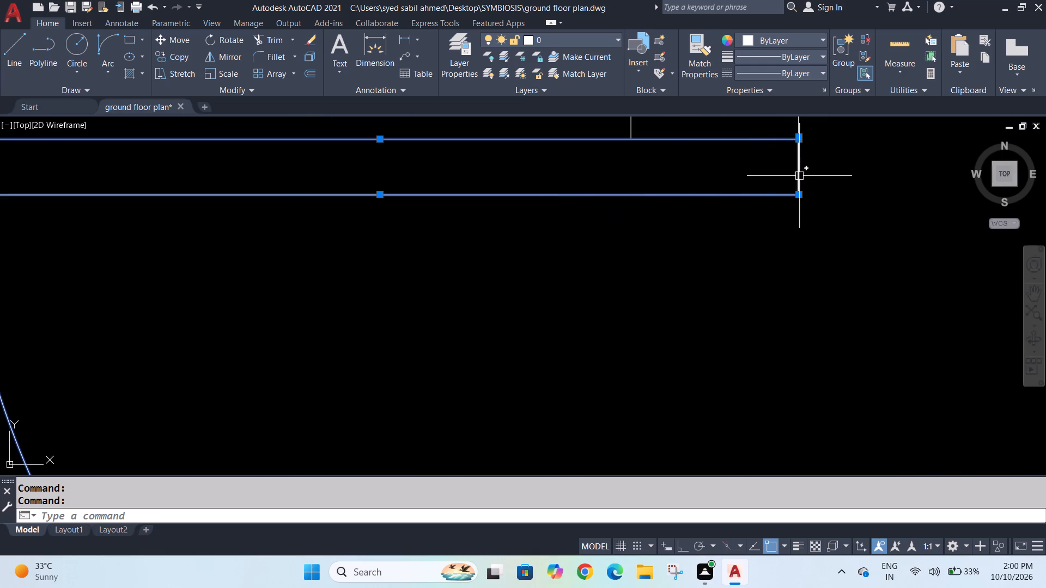
left_click(799, 176)
middle_click_drag(277, 228, 615, 327)
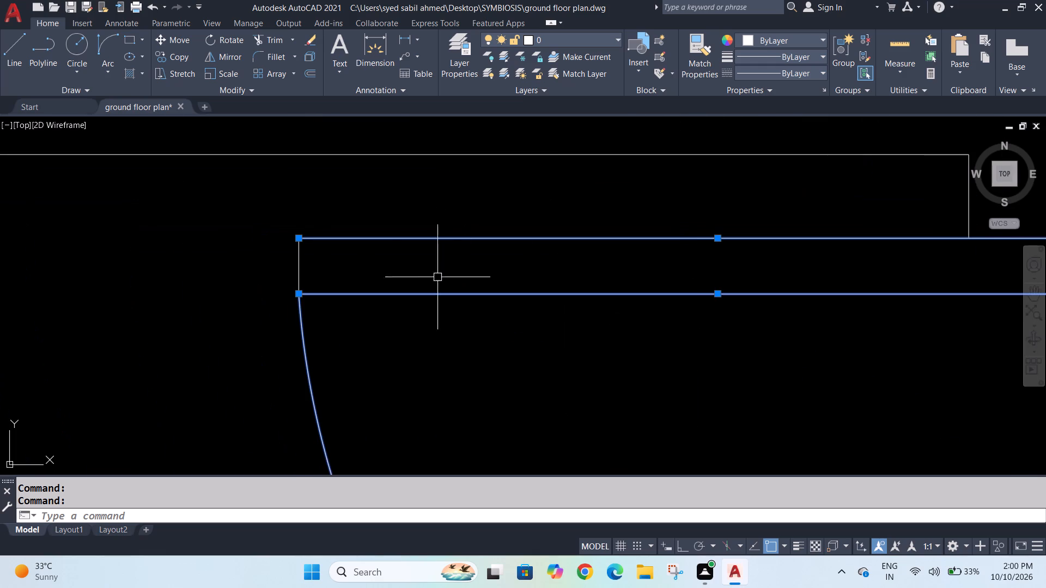
left_click(301, 267)
Add the remaining leaf lines of the south door to the selection: its north end, west side and south end.
scroll(573, 312, "down", 6)
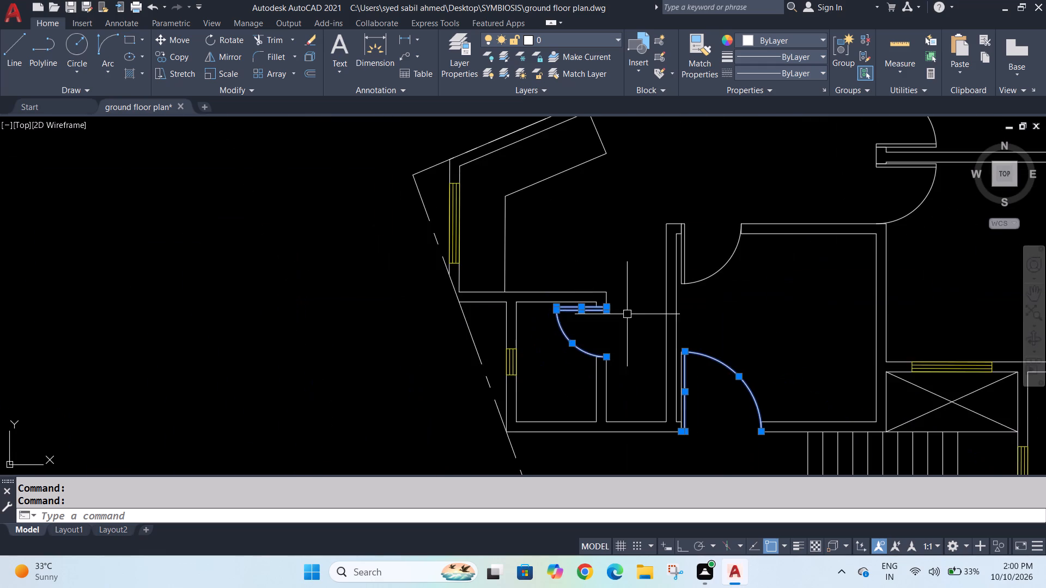
scroll(716, 382, "up", 5)
scroll(710, 379, "down", 5)
scroll(678, 338, "up", 5)
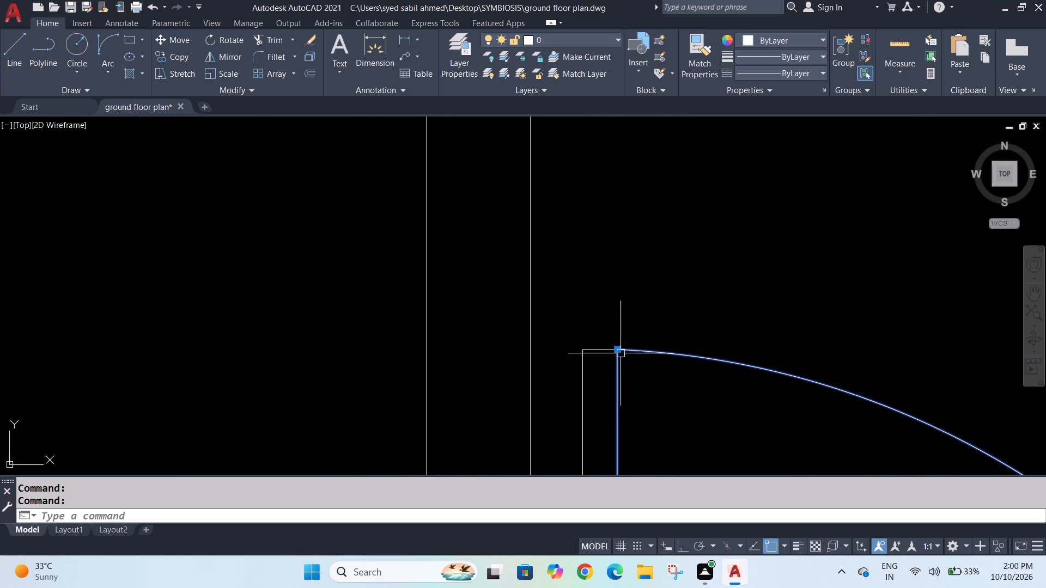
left_click(605, 350)
left_click(584, 388)
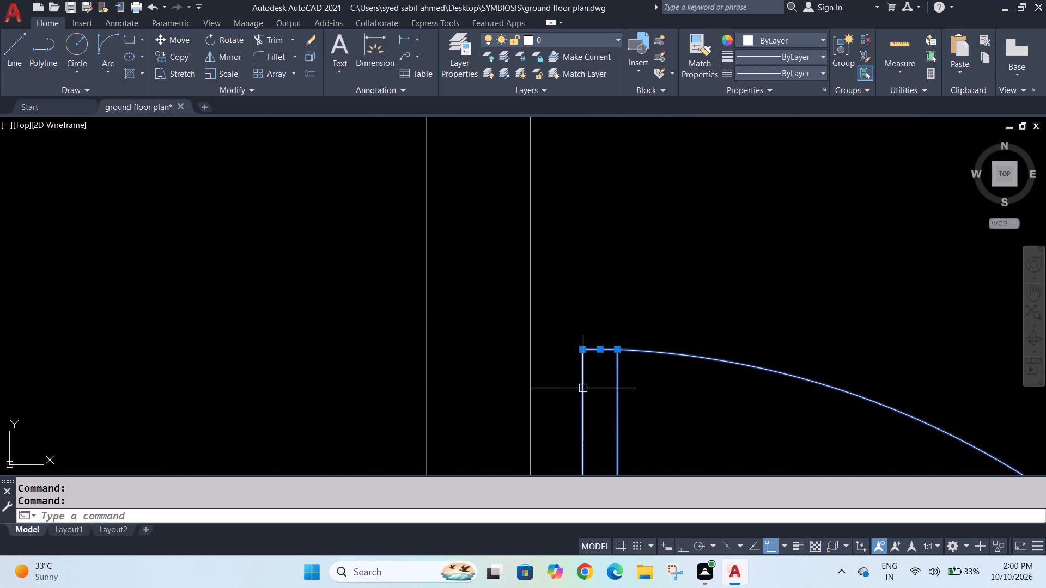
scroll(636, 377, "down", 7)
scroll(633, 422, "up", 6)
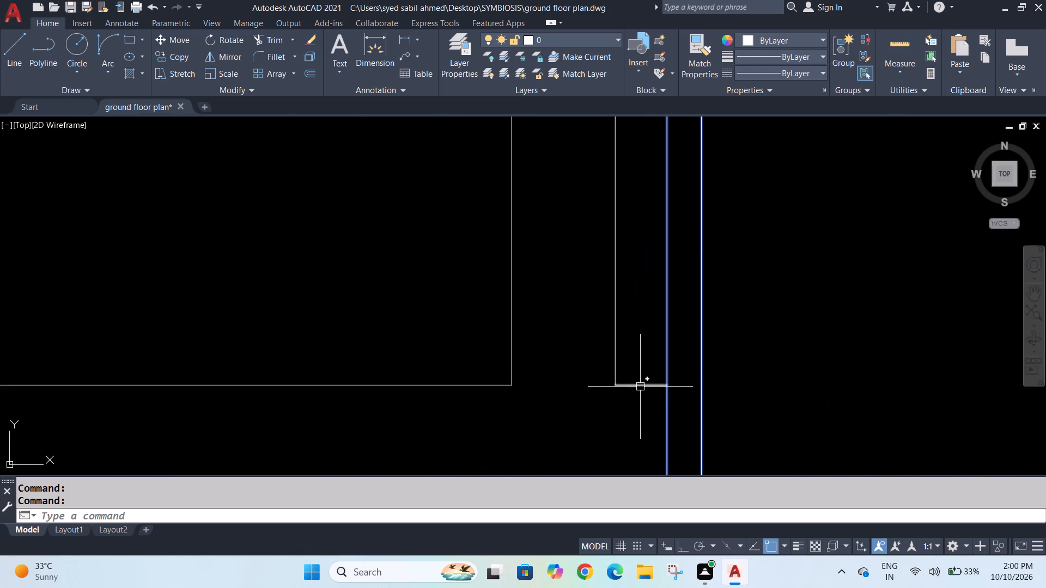
scroll(650, 377, "down", 5)
scroll(652, 418, "up", 5)
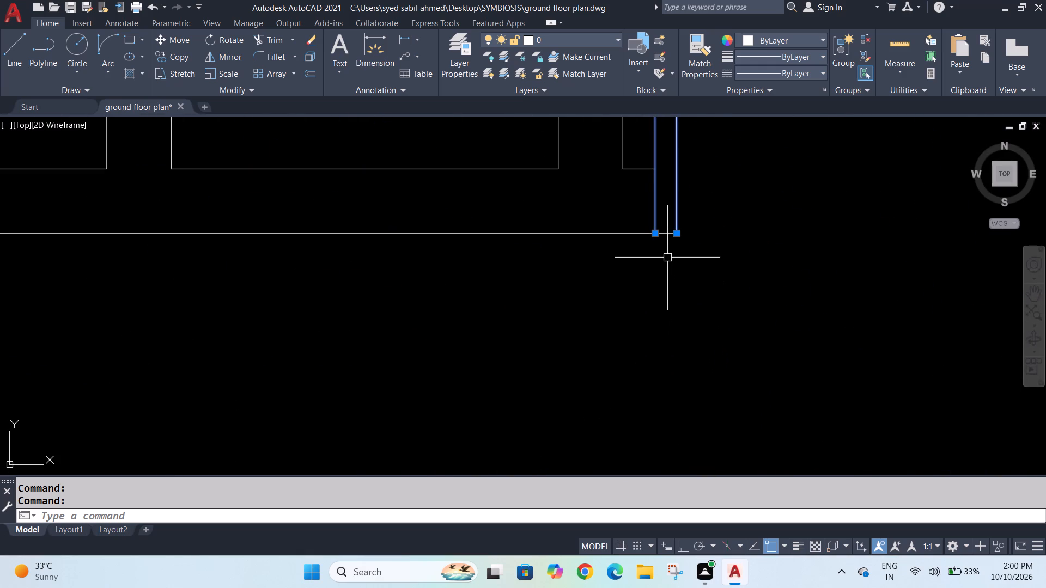
scroll(667, 258, "up", 3)
left_click(666, 161)
Add the door at the same room's northwest corner to the selection, including its four leaf lines and swing arc.
scroll(664, 318, "down", 6)
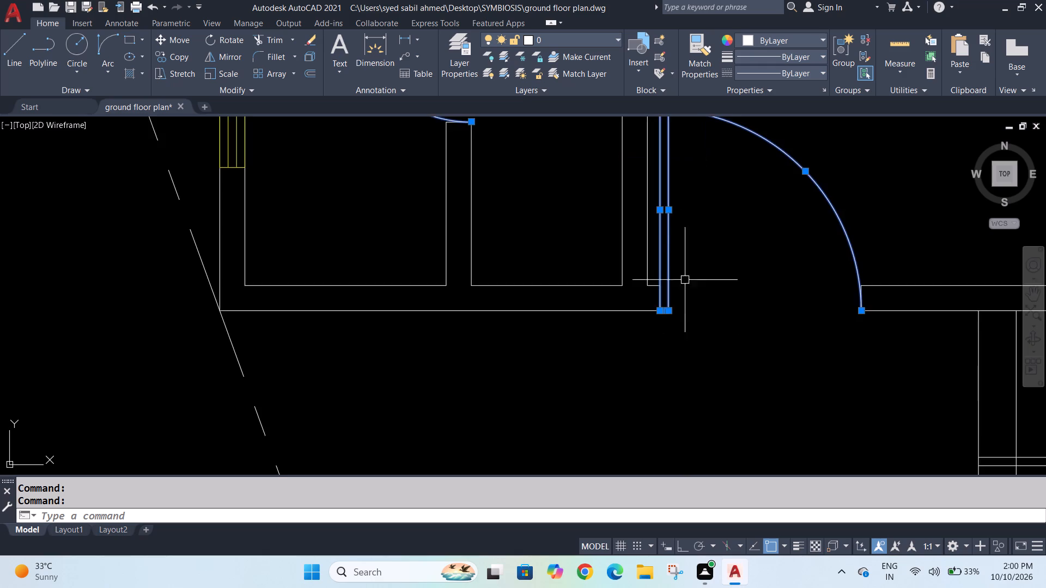
scroll(690, 244, "down", 5)
scroll(685, 201, "up", 7)
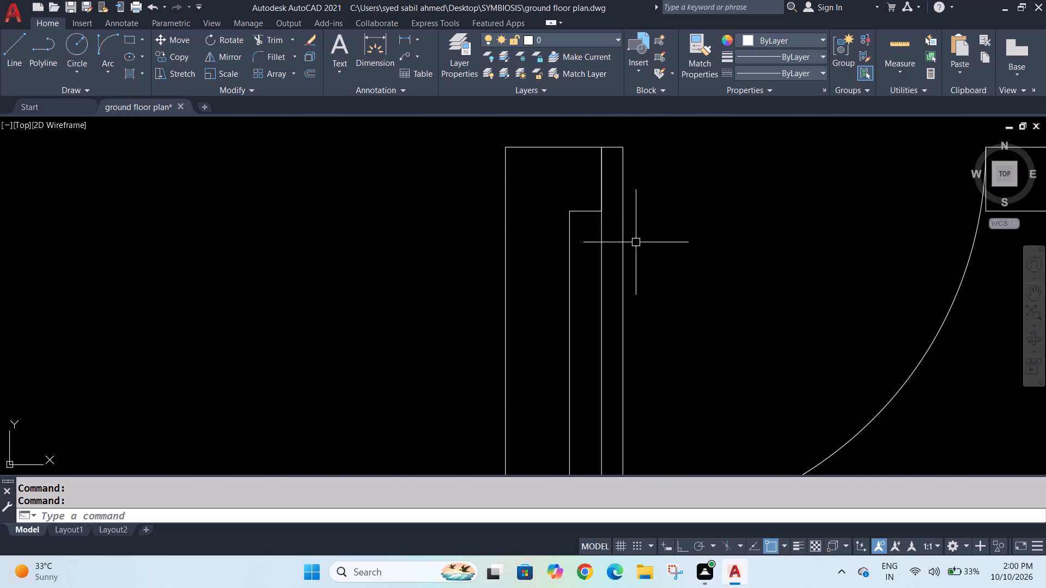
left_click(604, 250)
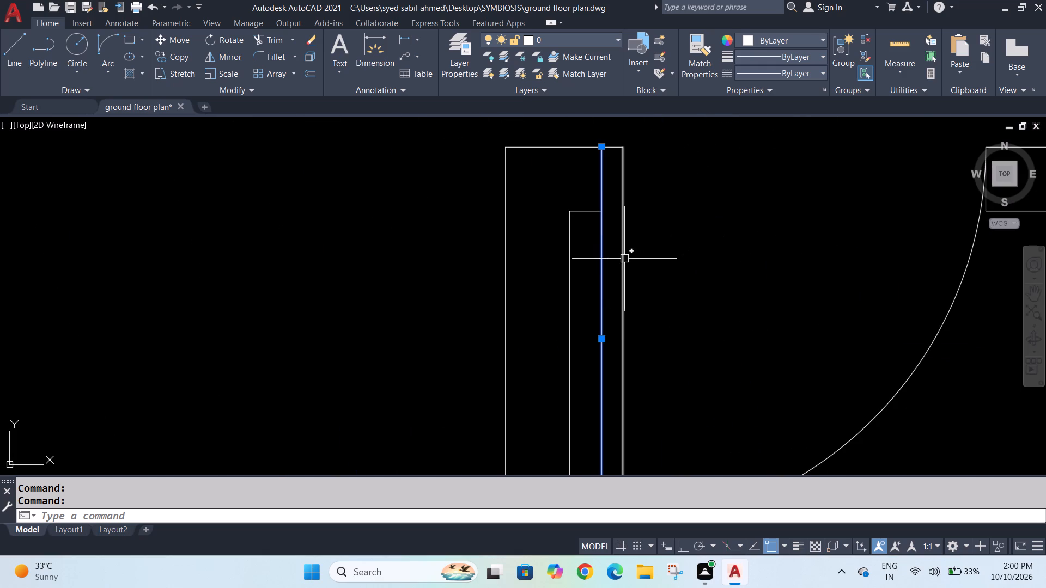
left_click(624, 259)
left_click(613, 147)
scroll(659, 280, "down", 5)
scroll(654, 329, "up", 2)
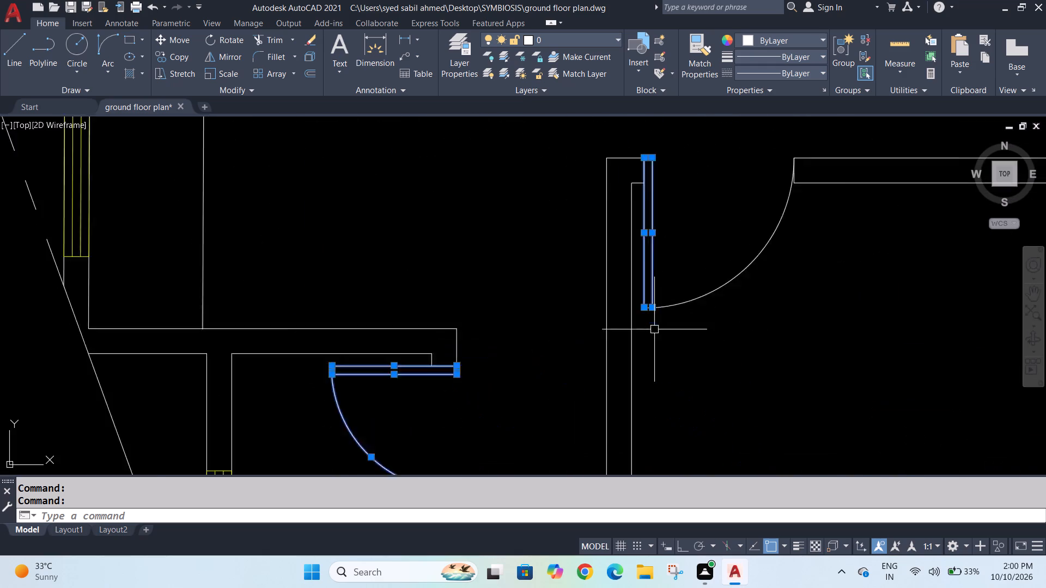
scroll(654, 329, "up", 2)
scroll(642, 268, "up", 3)
left_click(637, 296)
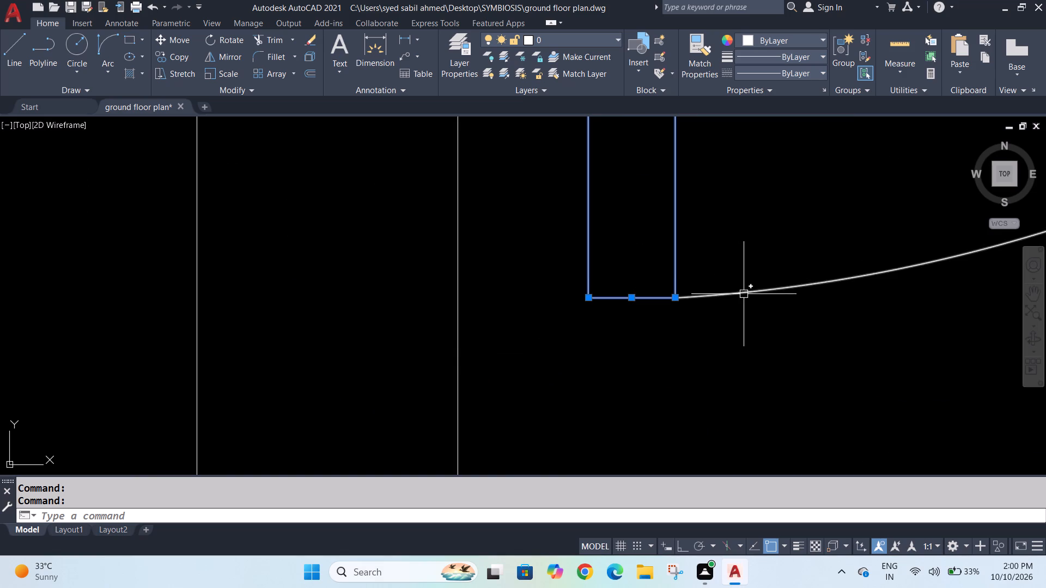
left_click(744, 294)
Add the door just south of the wall between the two eastern rooms to the selection, including its swing arc and four leaf lines.
scroll(734, 299, "down", 12)
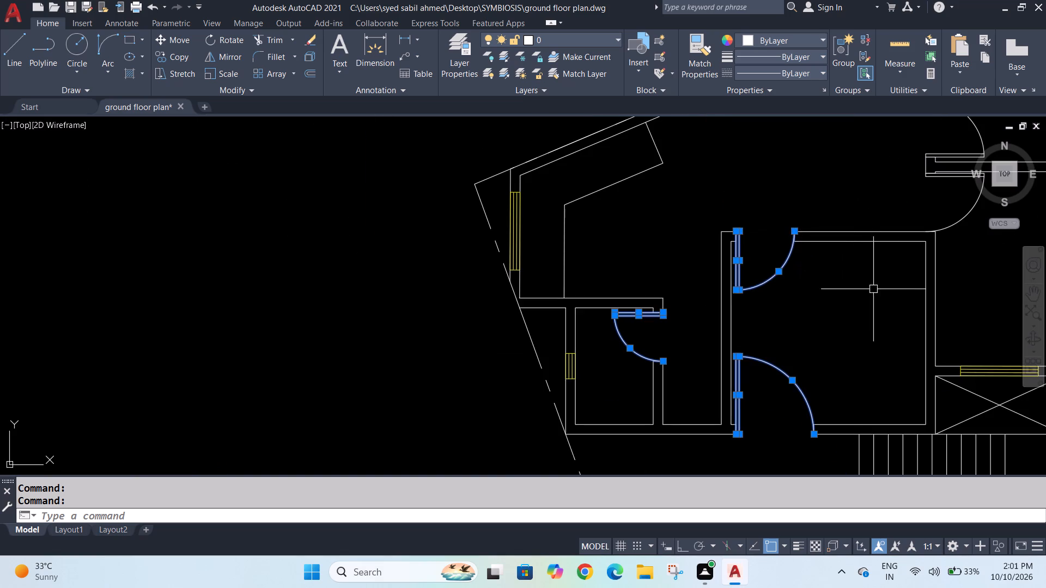
scroll(873, 298, "down", 4)
scroll(904, 282, "up", 5)
scroll(831, 268, "up", 3)
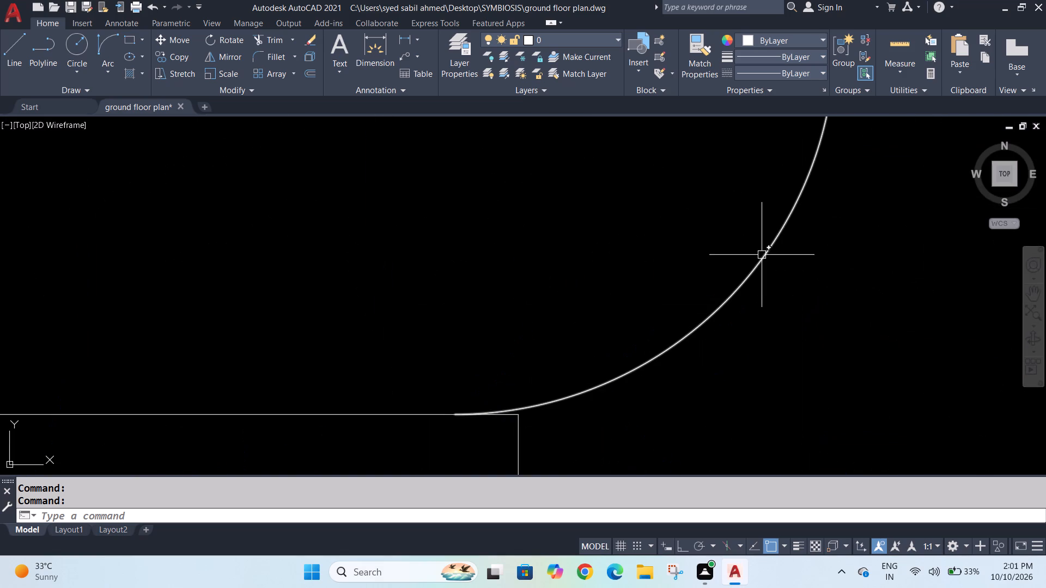
left_click(761, 259)
scroll(716, 199, "down", 6)
scroll(698, 192, "up", 7)
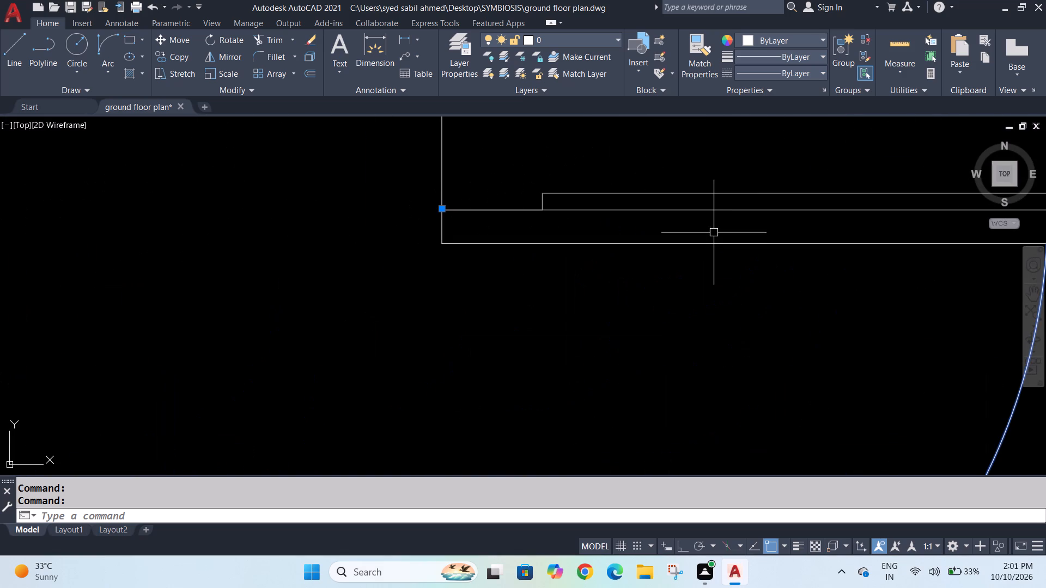
left_click(707, 244)
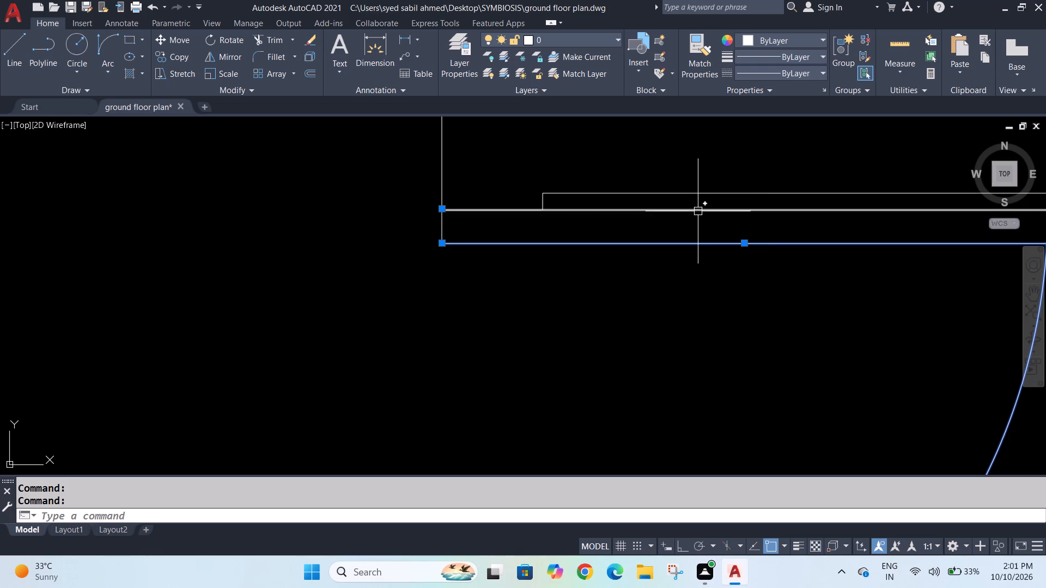
left_click(697, 210)
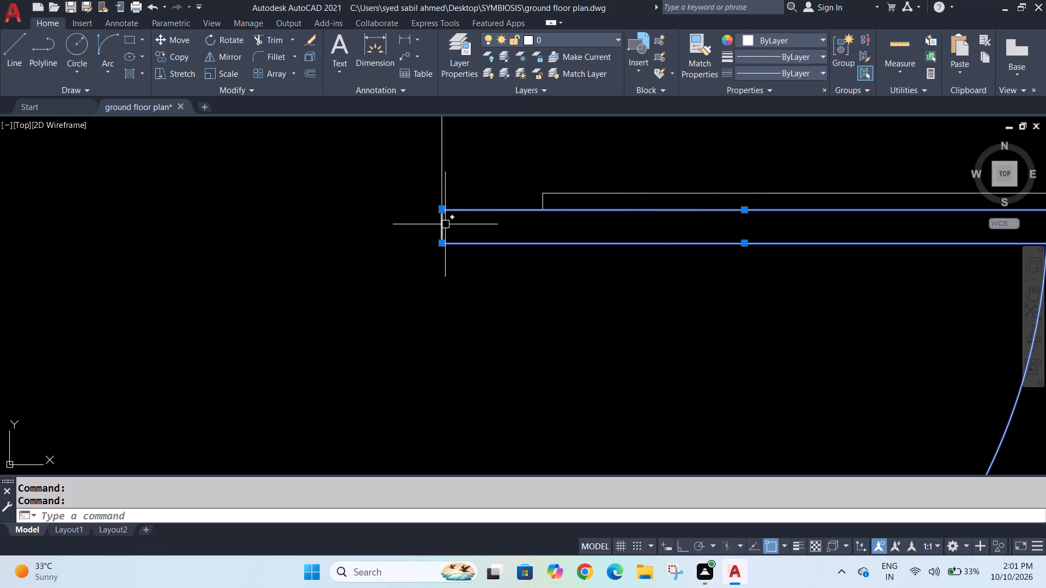
left_click(444, 224)
scroll(598, 266, "down", 5)
scroll(735, 256, "up", 5)
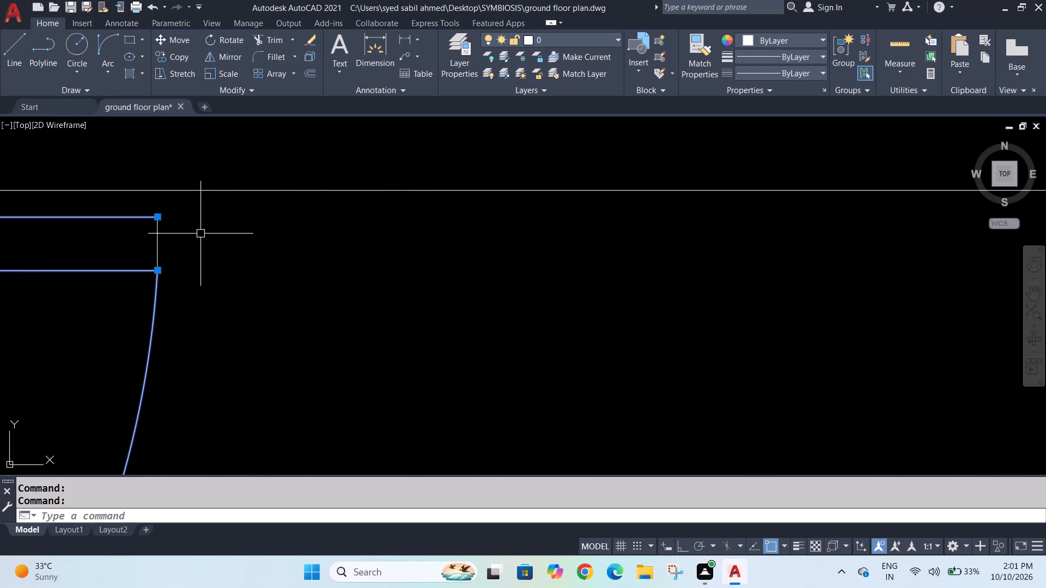
left_click(162, 246)
left_click(155, 246)
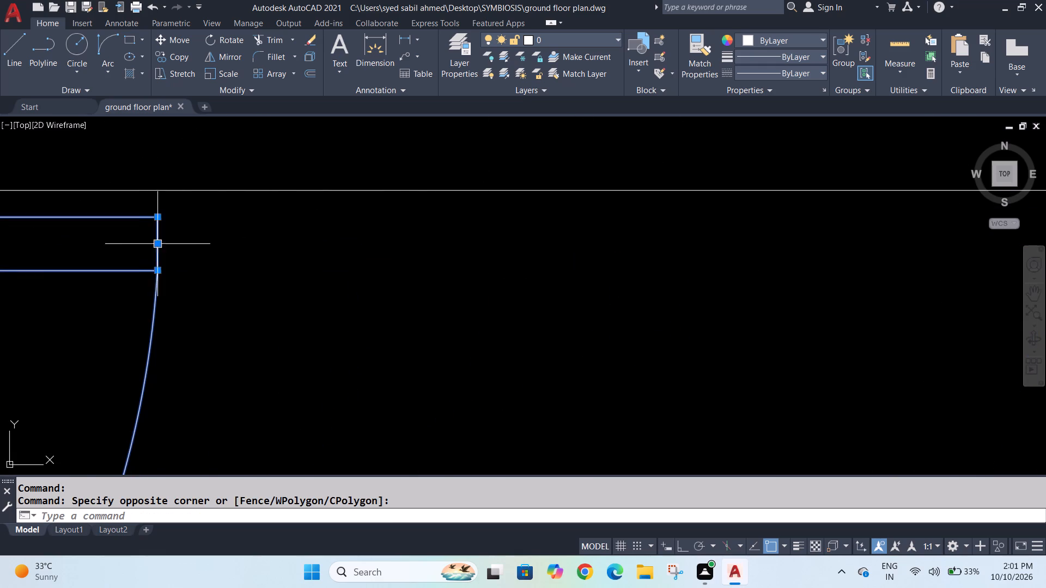
Add the mirrored door just north of the wall between the two eastern rooms to the selection, including its four leaf lines and swing arc.
scroll(263, 273, "down", 6)
scroll(257, 229, "up", 4)
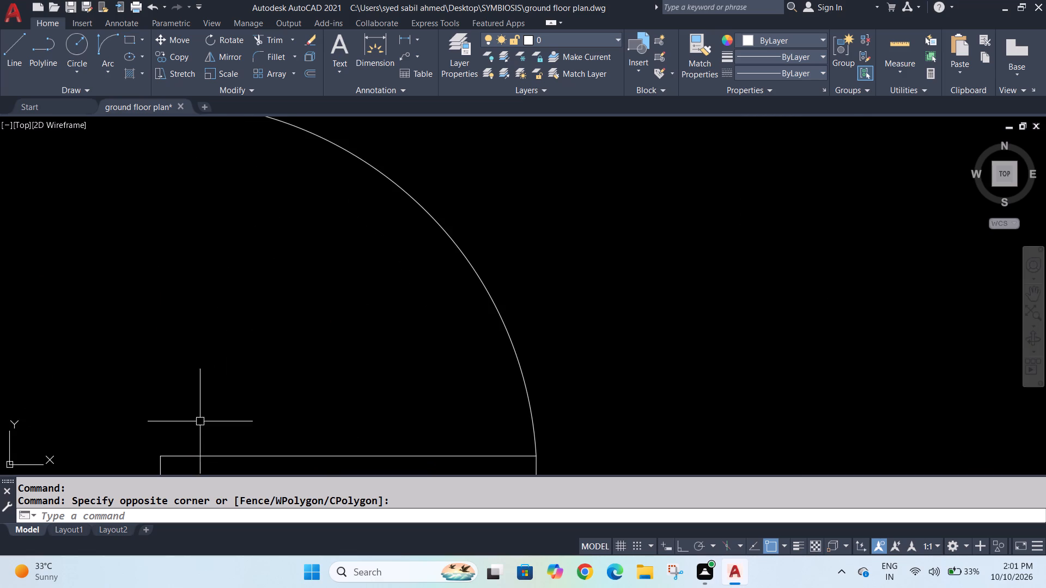
scroll(339, 346, "down", 3)
scroll(325, 363, "up", 4)
scroll(403, 320, "down", 4)
scroll(374, 346, "up", 2)
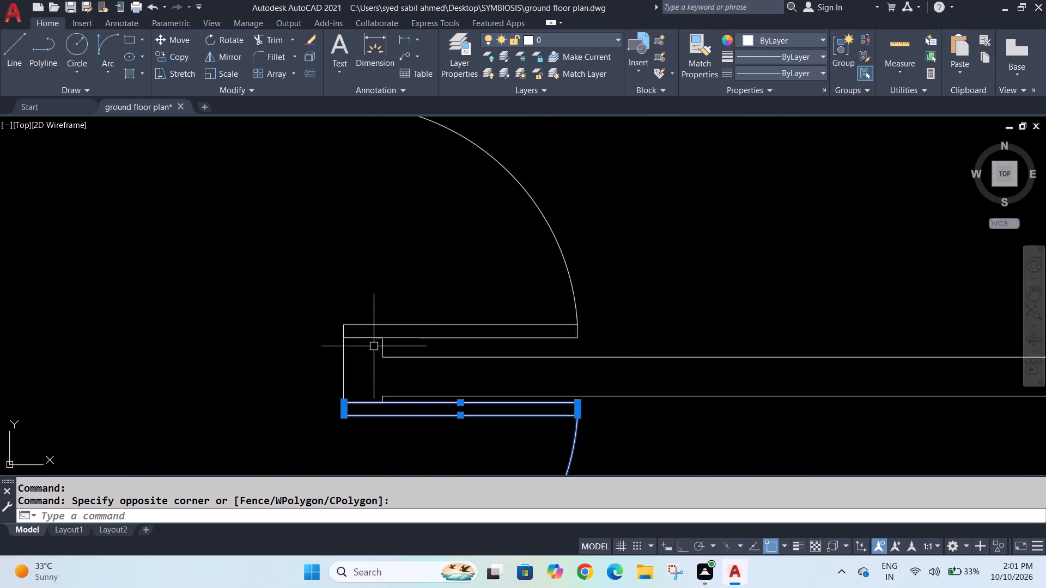
scroll(374, 346, "up", 3)
left_click(205, 298)
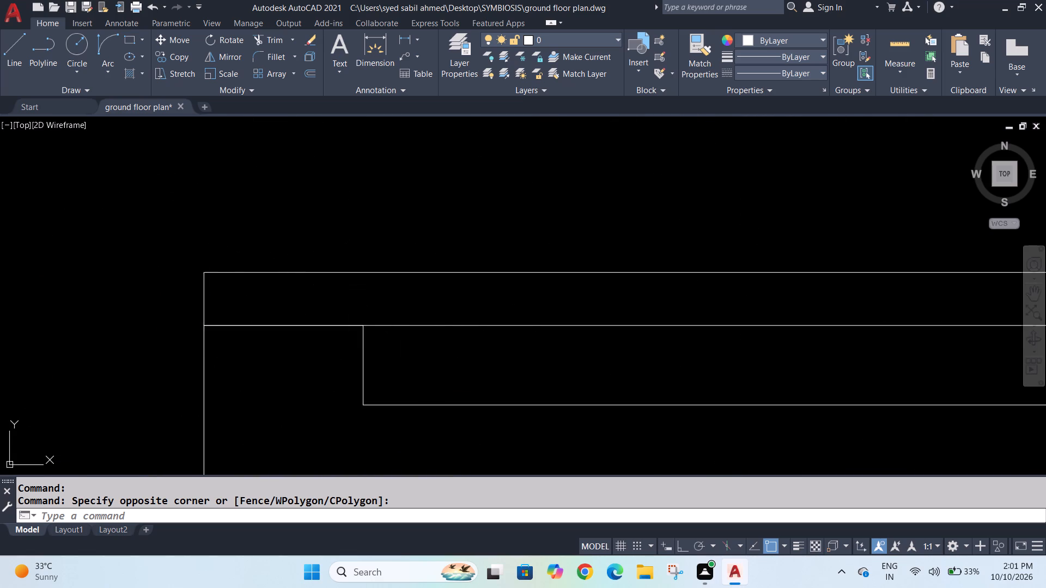
left_click(423, 326)
left_click(423, 271)
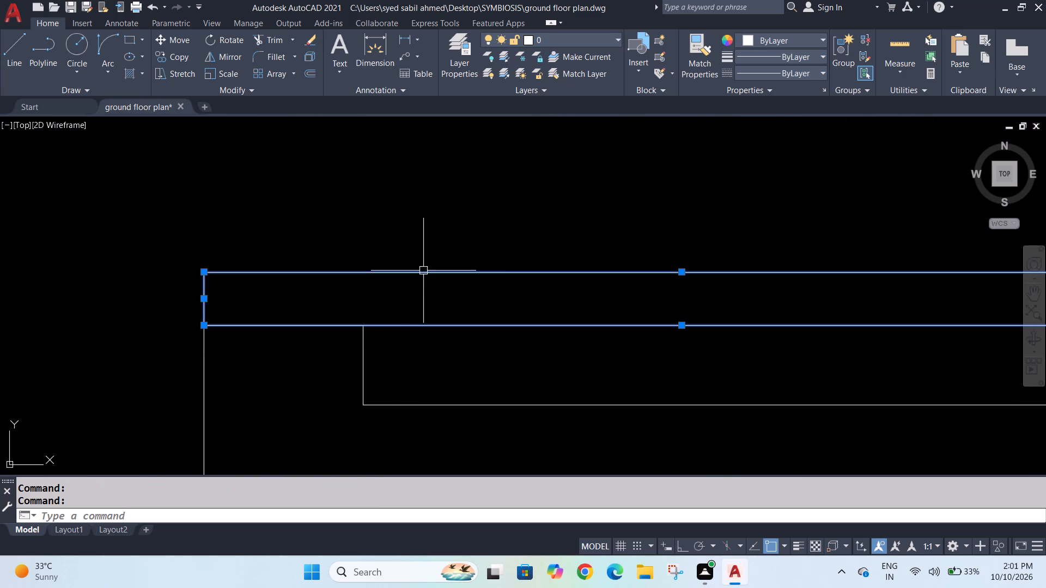
scroll(570, 297, "down", 4)
scroll(685, 313, "up", 4)
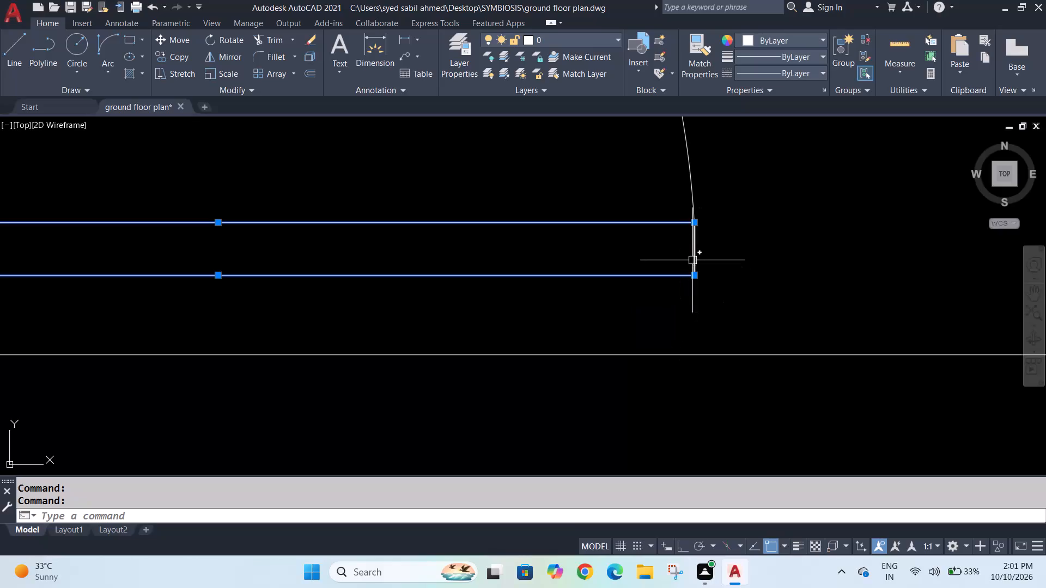
left_click(692, 260)
left_click(688, 163)
Add the northernmost door, between the two small windows, to the selection, including its swing arc and four leaf lines.
scroll(617, 191, "down", 3)
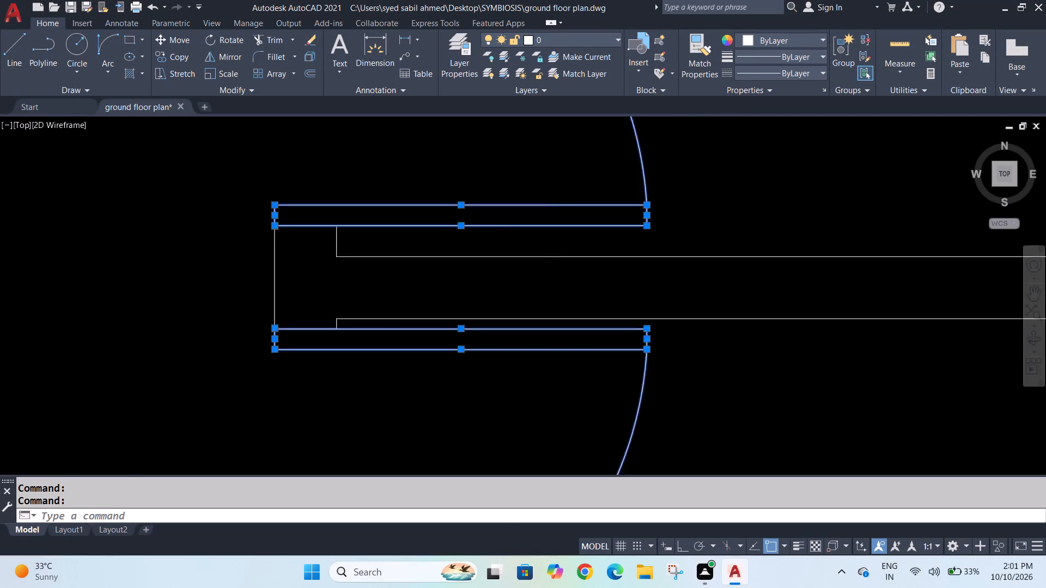
scroll(614, 199, "down", 8)
scroll(630, 157, "up", 6)
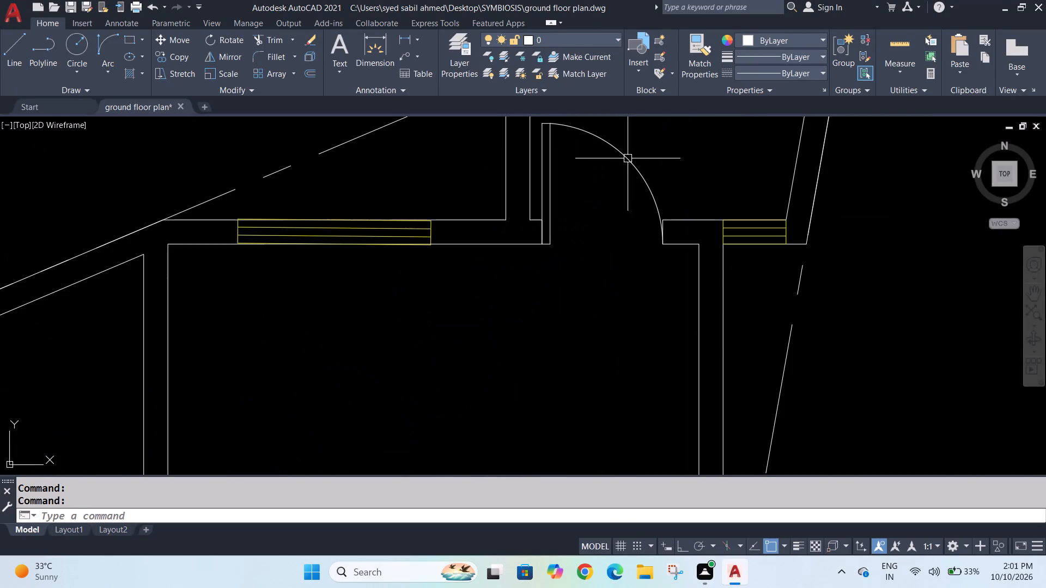
scroll(626, 159, "up", 2)
left_click(633, 161)
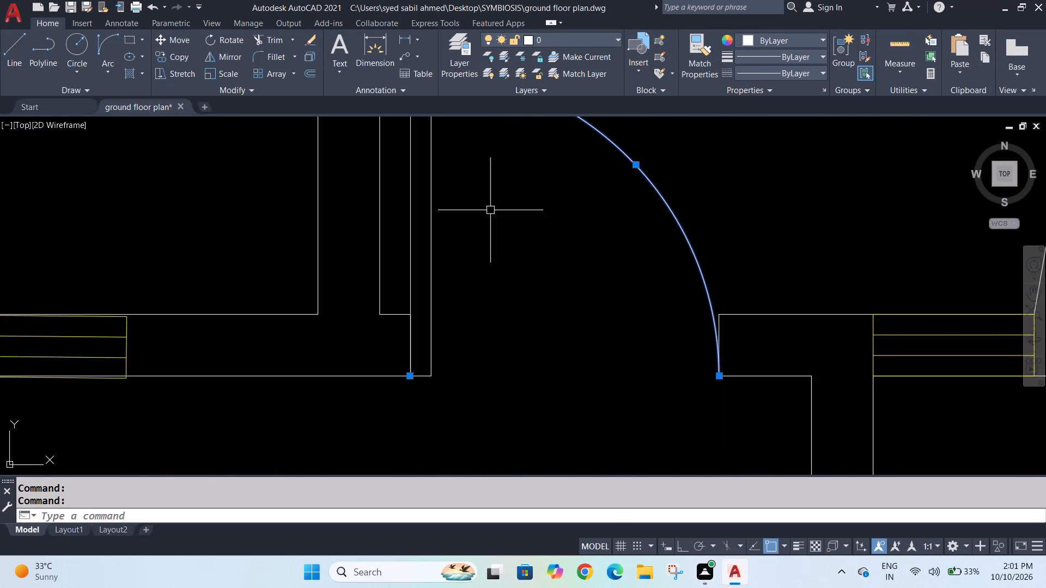
scroll(431, 216, "up", 1)
left_click(430, 218)
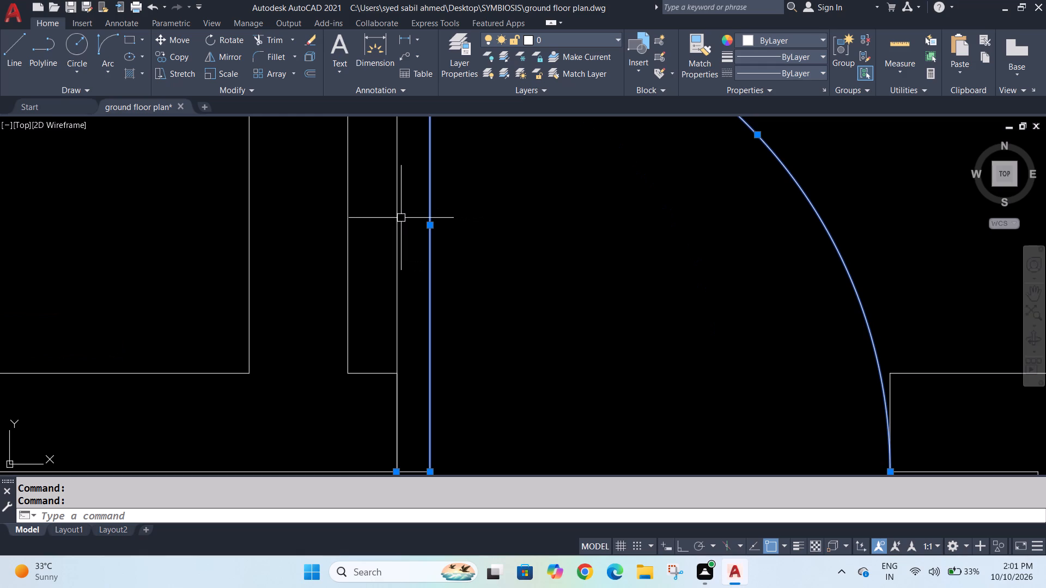
left_click(398, 218)
scroll(410, 232, "down", 5)
scroll(426, 292, "up", 4)
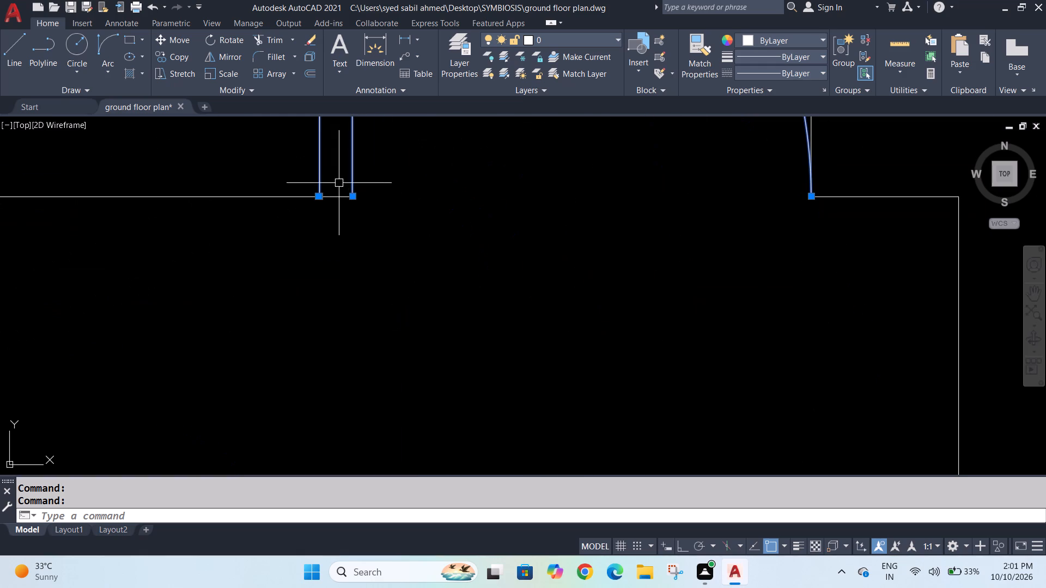
scroll(336, 183, "up", 3)
left_click(337, 230)
scroll(355, 224, "down", 6)
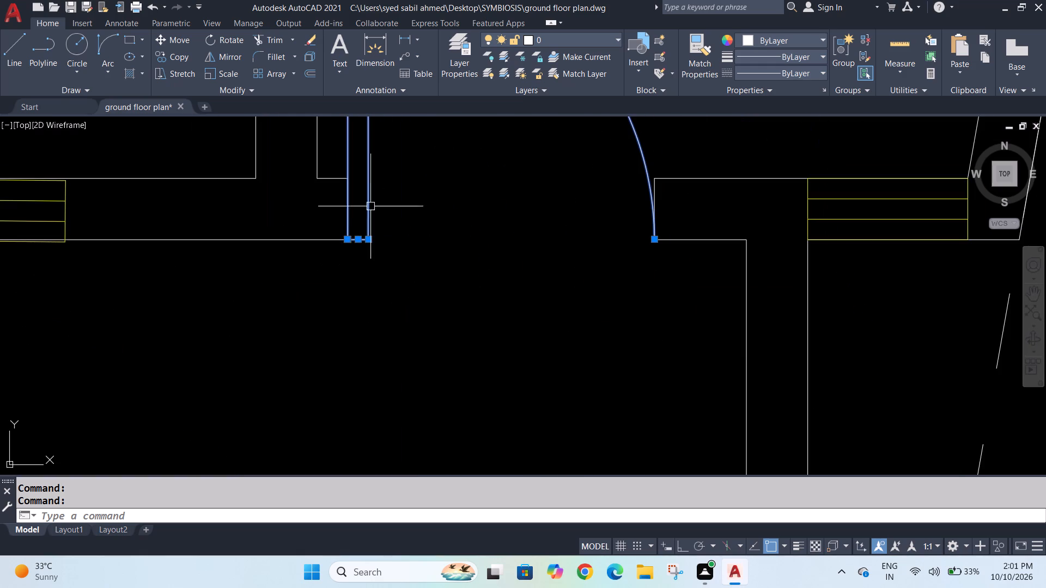
scroll(360, 206, "down", 2)
scroll(345, 144, "up", 3)
scroll(381, 187, "down", 3)
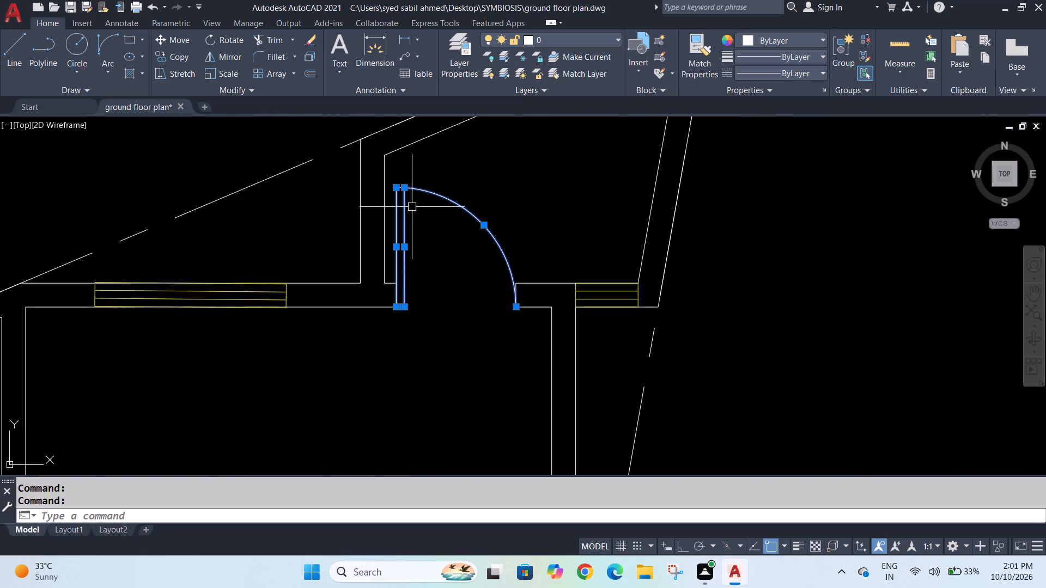
scroll(409, 205, "up", 4)
scroll(379, 194, "down", 2)
scroll(379, 199, "up", 3)
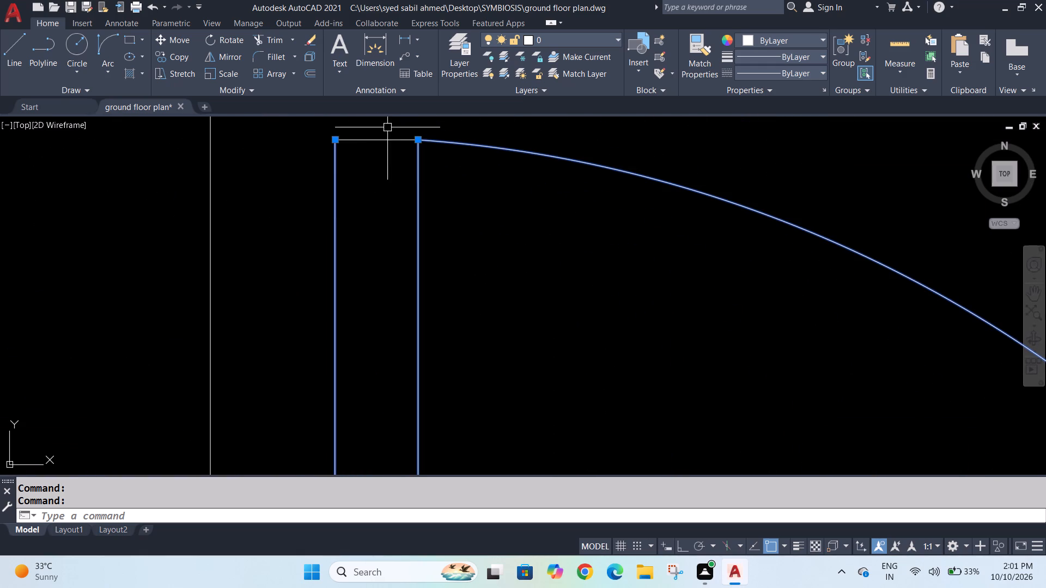
left_click(378, 140)
Set the colour of all selected door leaf lines and swing arcs to orange 242,103,34 and clear the selection.
scroll(458, 224, "down", 8)
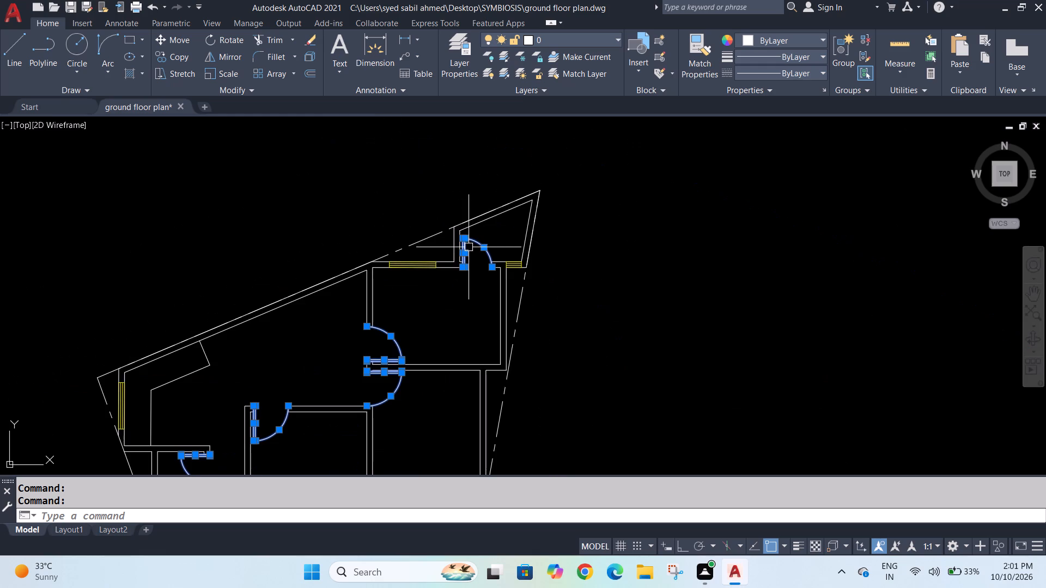
left_click(756, 41)
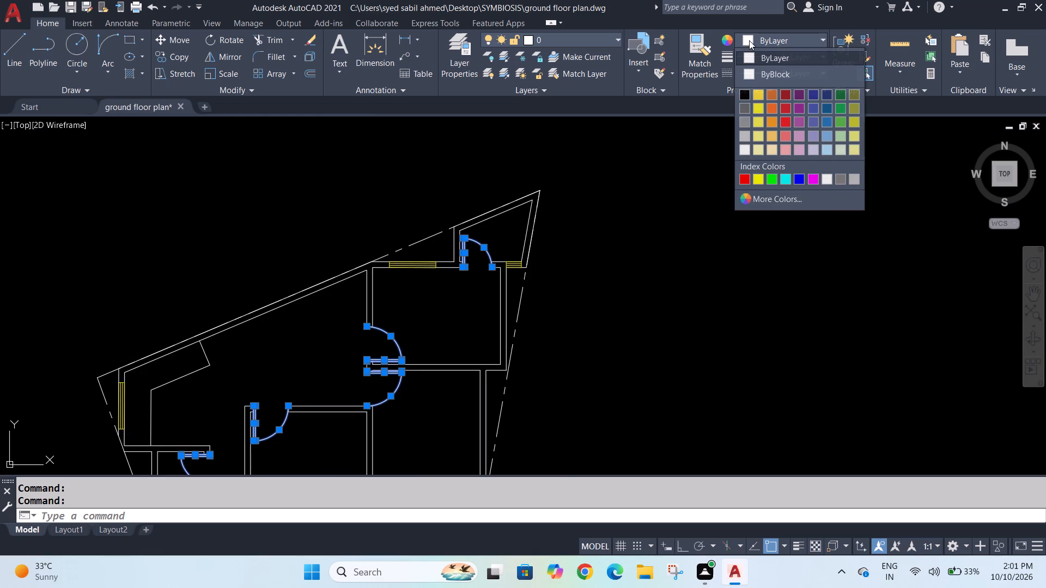
left_click(771, 108)
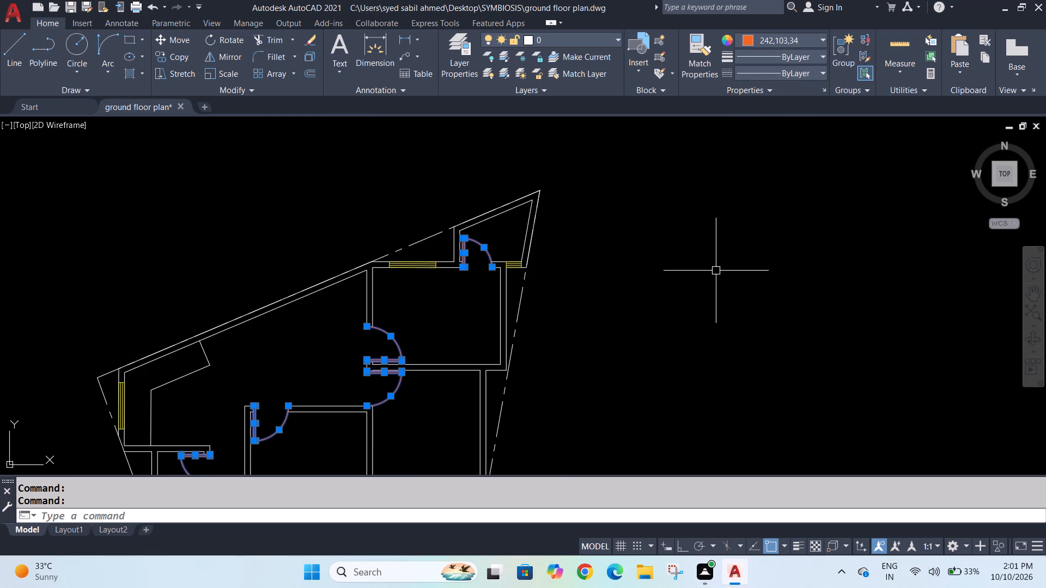
left_click(715, 273)
key("Escape")
key("Escape")
key("Escape")
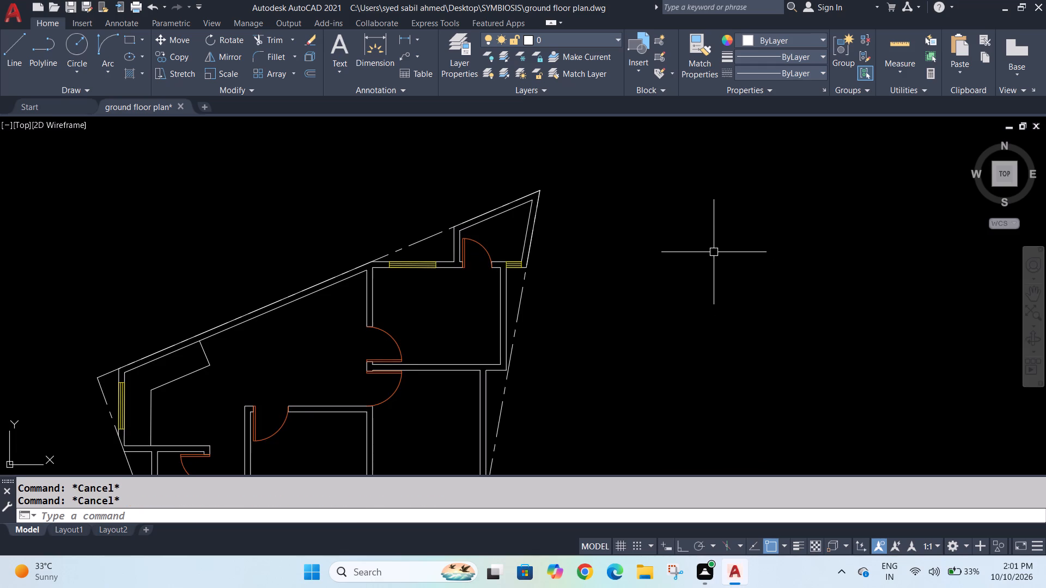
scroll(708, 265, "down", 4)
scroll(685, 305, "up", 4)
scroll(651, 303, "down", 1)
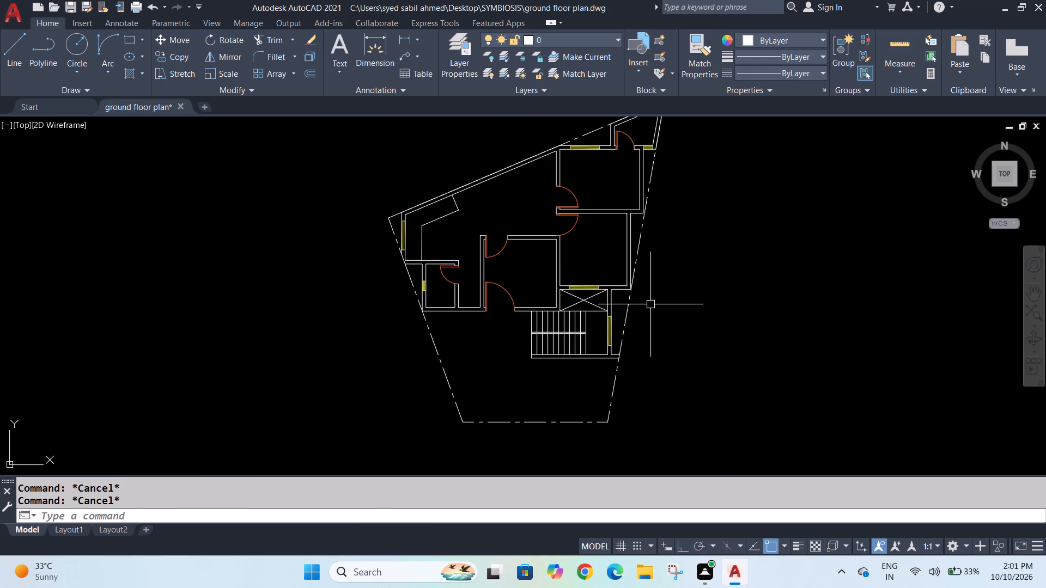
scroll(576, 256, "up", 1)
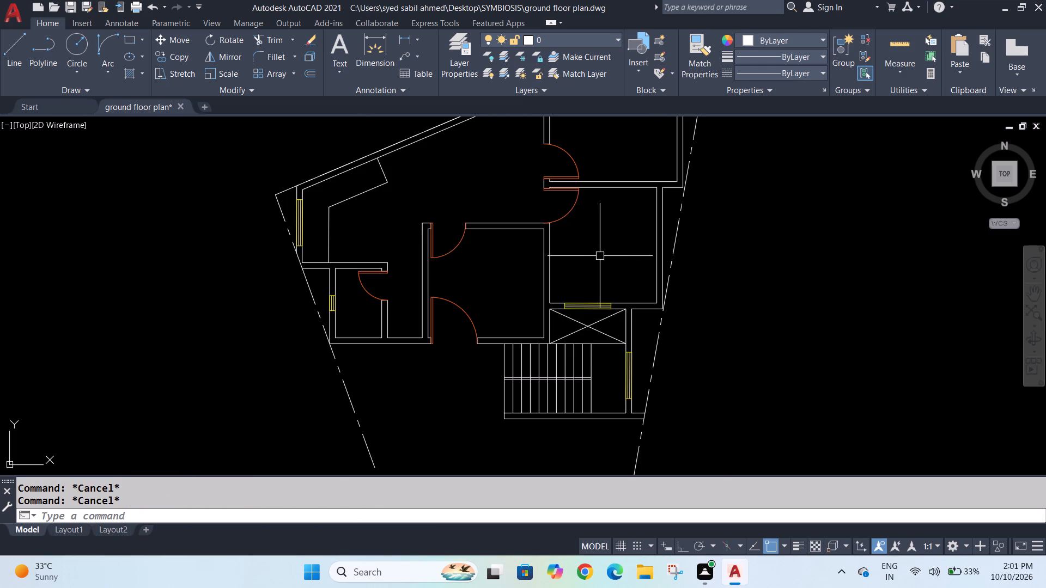
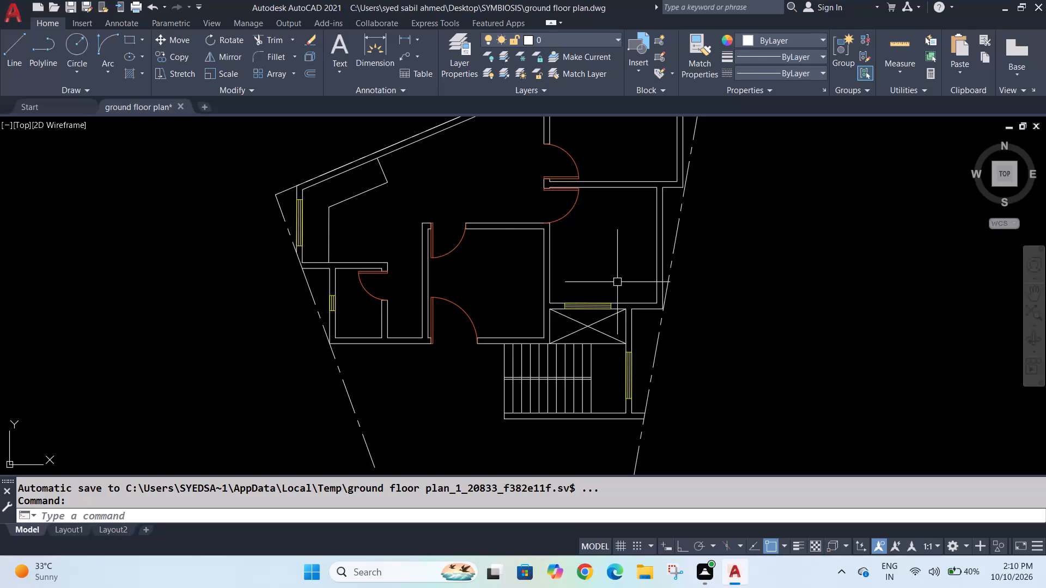
Add a linear dimension to the southern plot boundary, placing the dimension line just south of it.
scroll(461, 268, "down", 1)
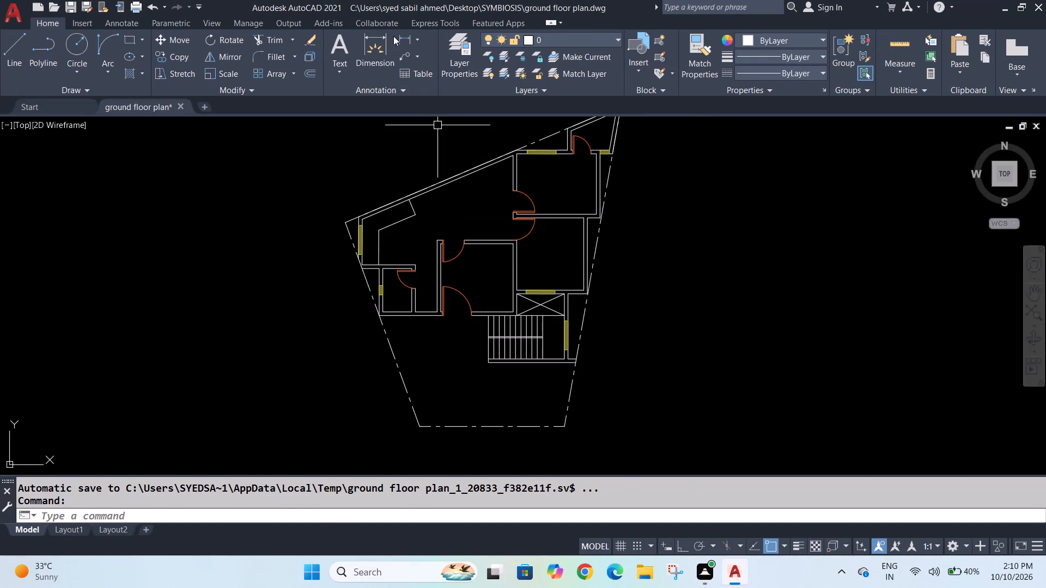
left_click(398, 38)
left_click(419, 429)
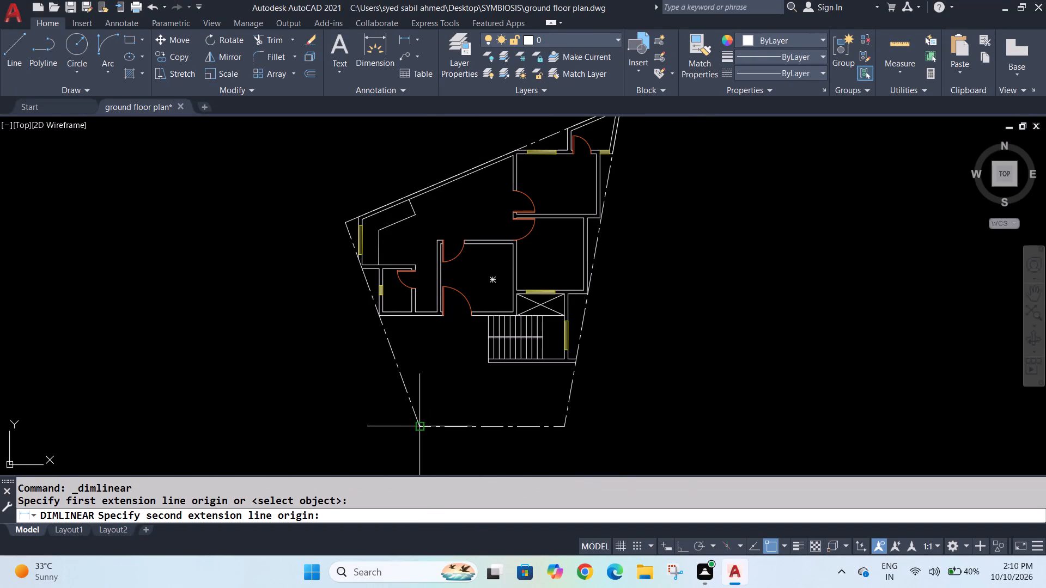
left_click(568, 427)
left_click(542, 449)
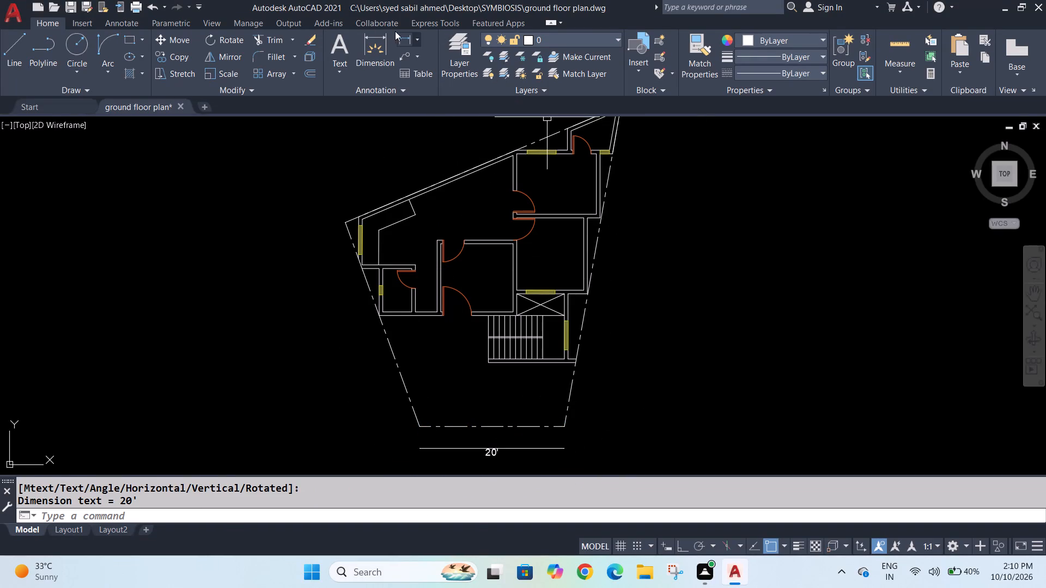
Add an aligned dimension along the full eastern plot boundary, from the southeast corner to the northern apex, placed outside the plot.
left_click(411, 43)
left_click(416, 40)
left_click(413, 89)
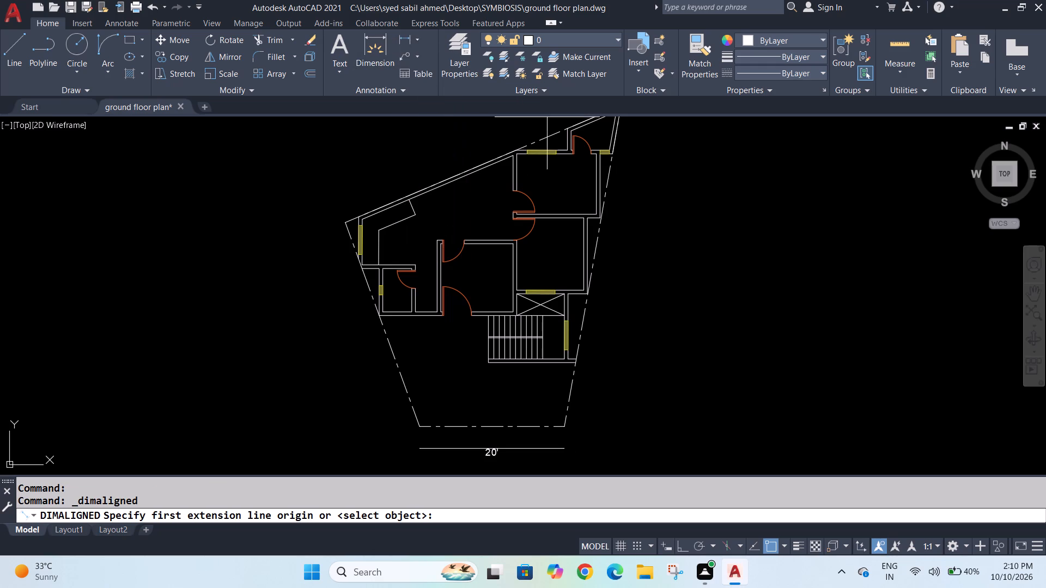
left_click(565, 422)
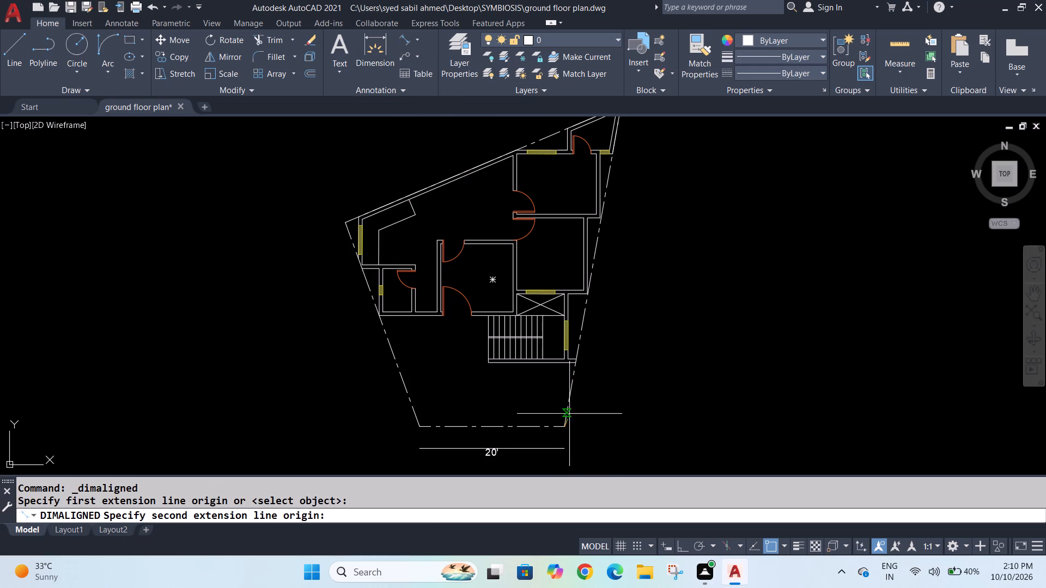
scroll(601, 372, "down", 5)
scroll(588, 347, "up", 3)
scroll(672, 273, "up", 3)
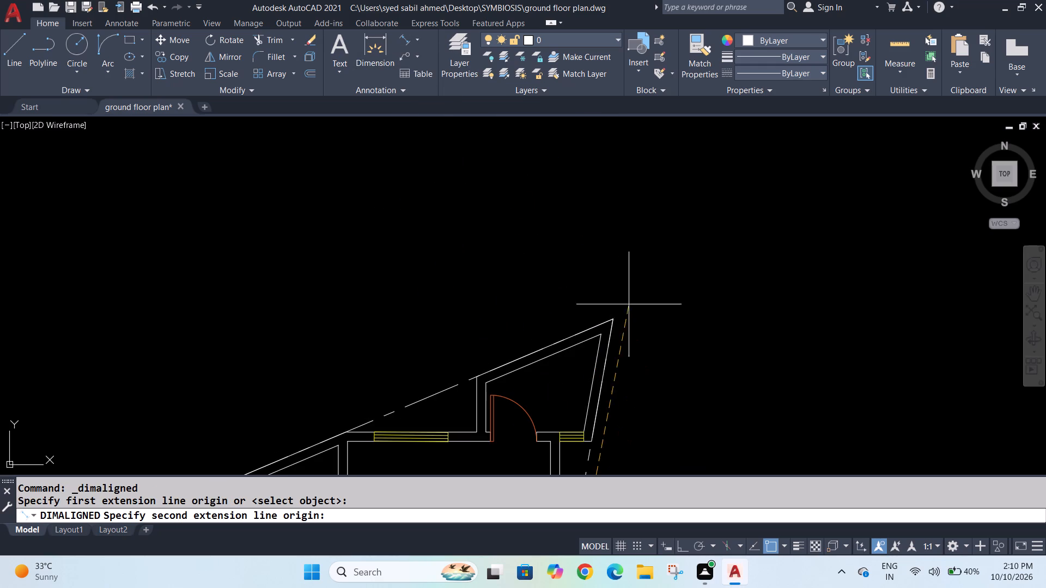
left_click(613, 321)
scroll(636, 375, "down", 4)
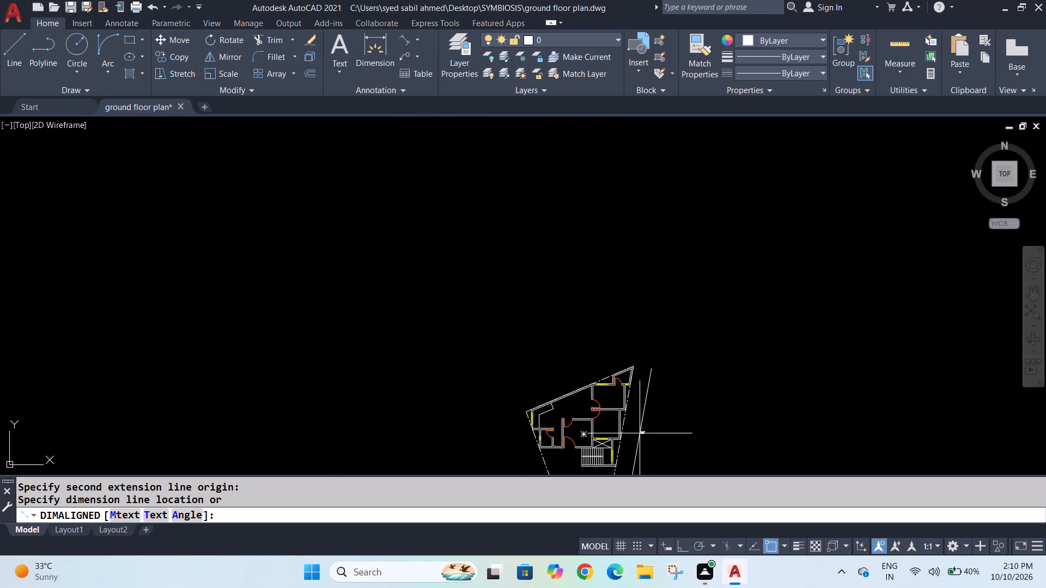
left_click(632, 430)
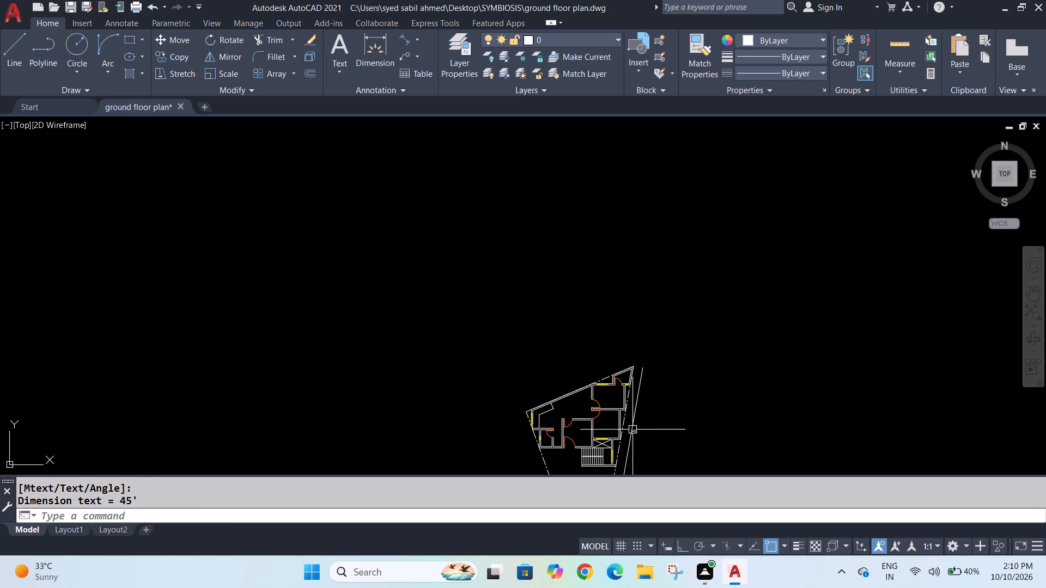
Add an aligned dimension along the slanted western plot boundary, from the southwest corner to the northwest corner, placed outside the plot.
scroll(649, 447, "up", 5)
scroll(571, 394, "down", 4)
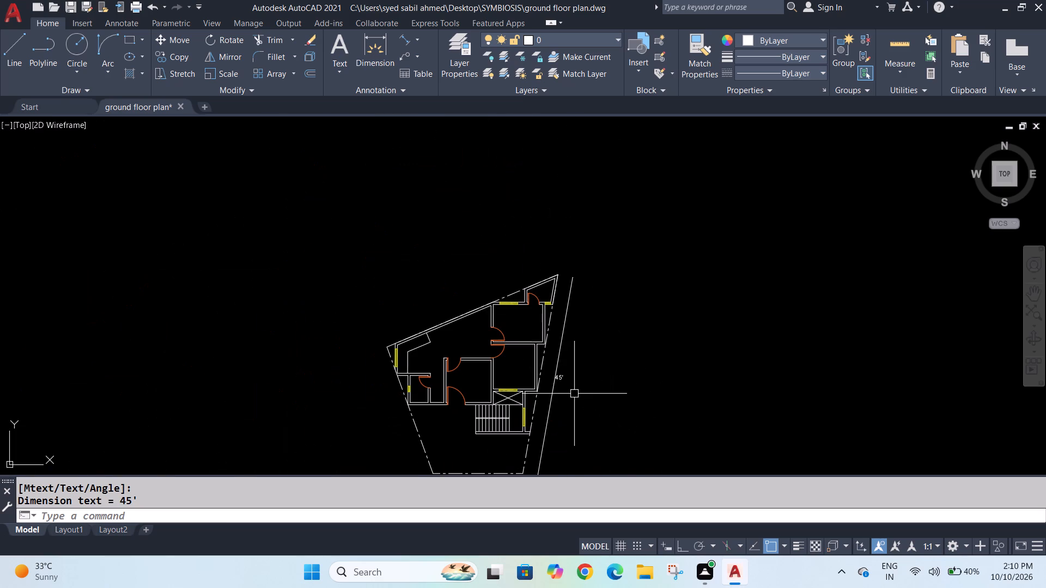
scroll(576, 384, "down", 2)
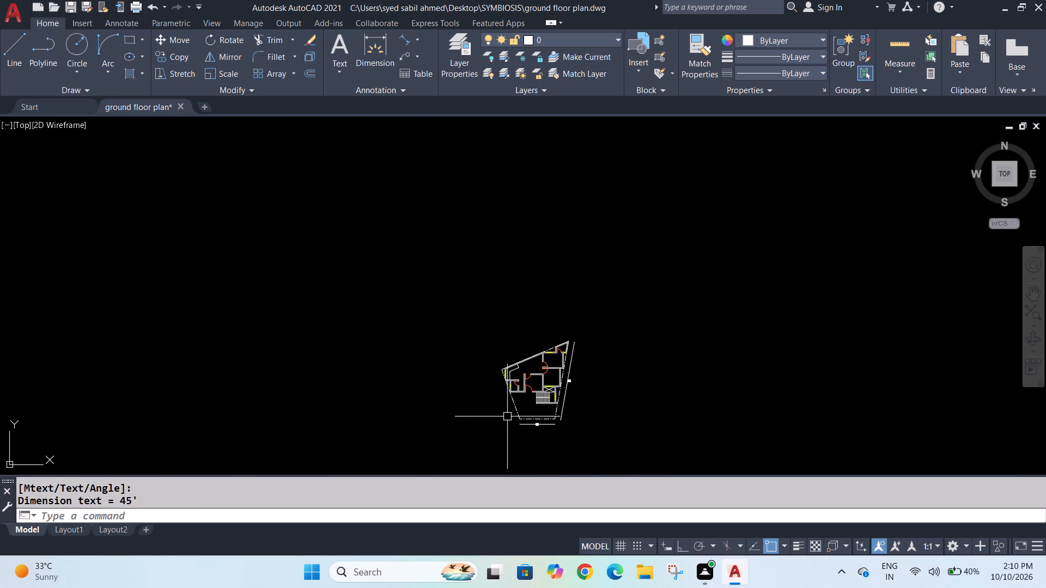
scroll(507, 416, "up", 3)
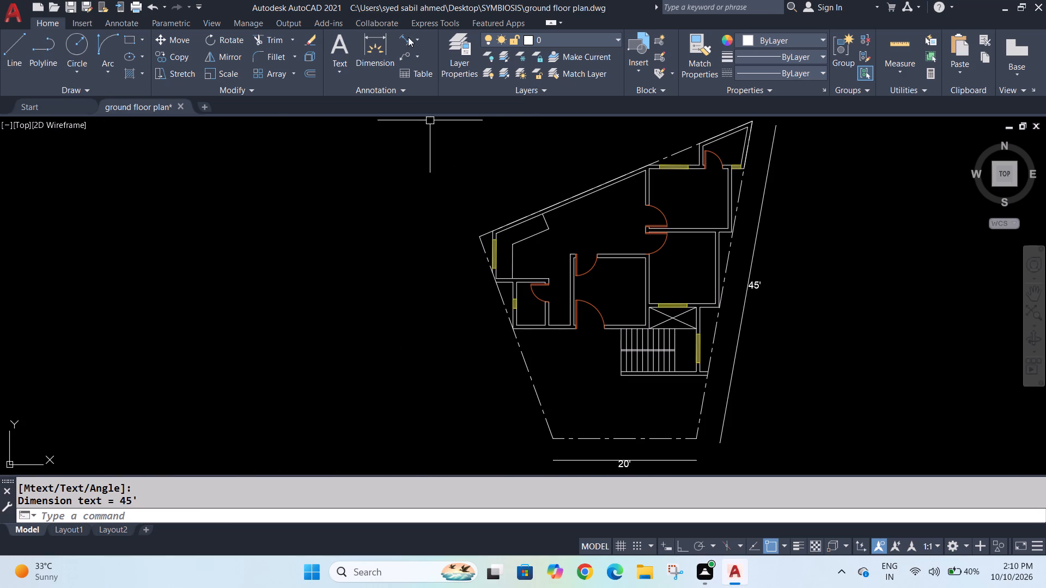
left_click(405, 38)
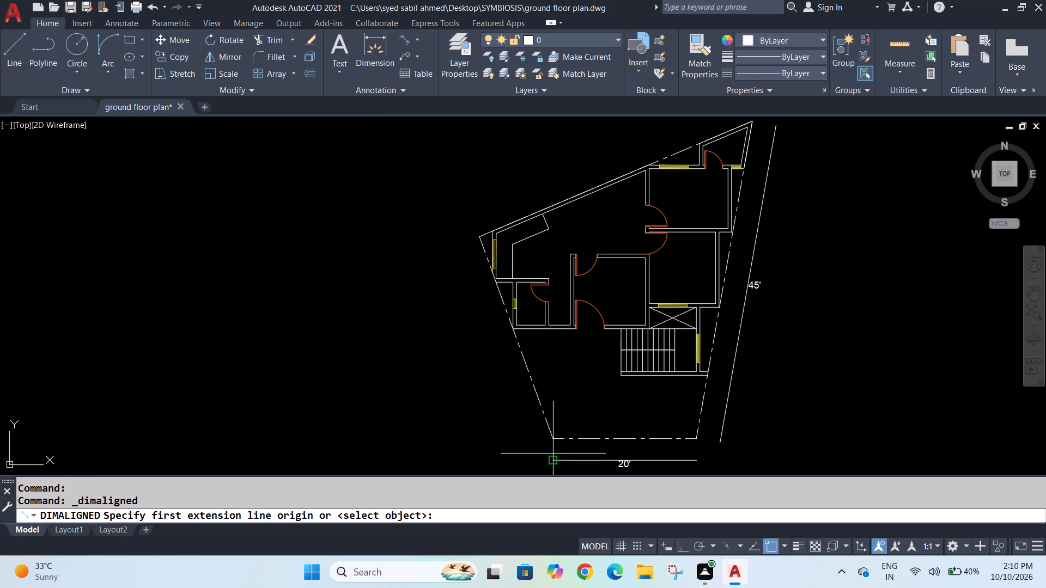
left_click(554, 440)
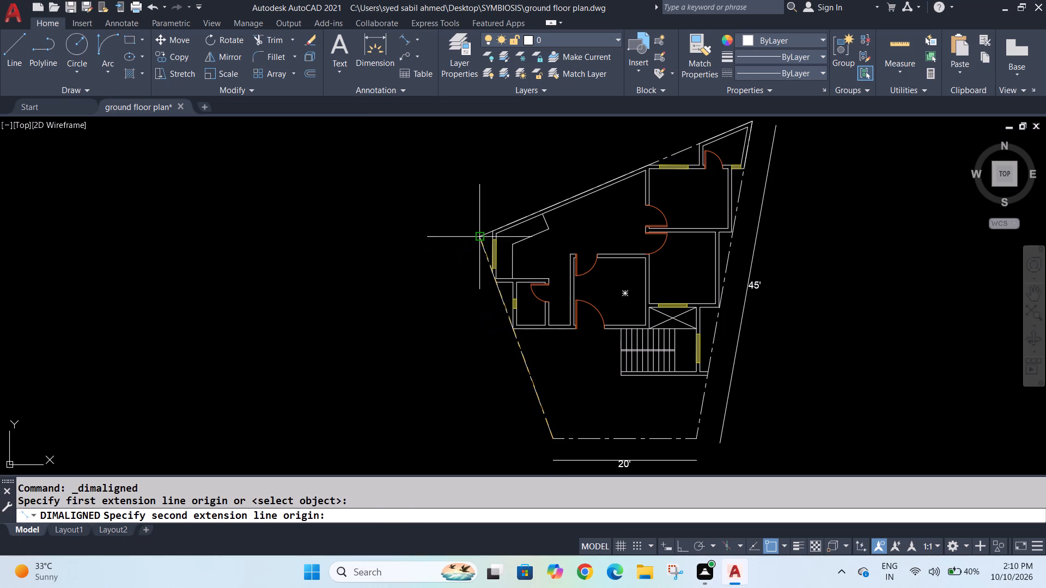
left_click(478, 236)
left_click(473, 321)
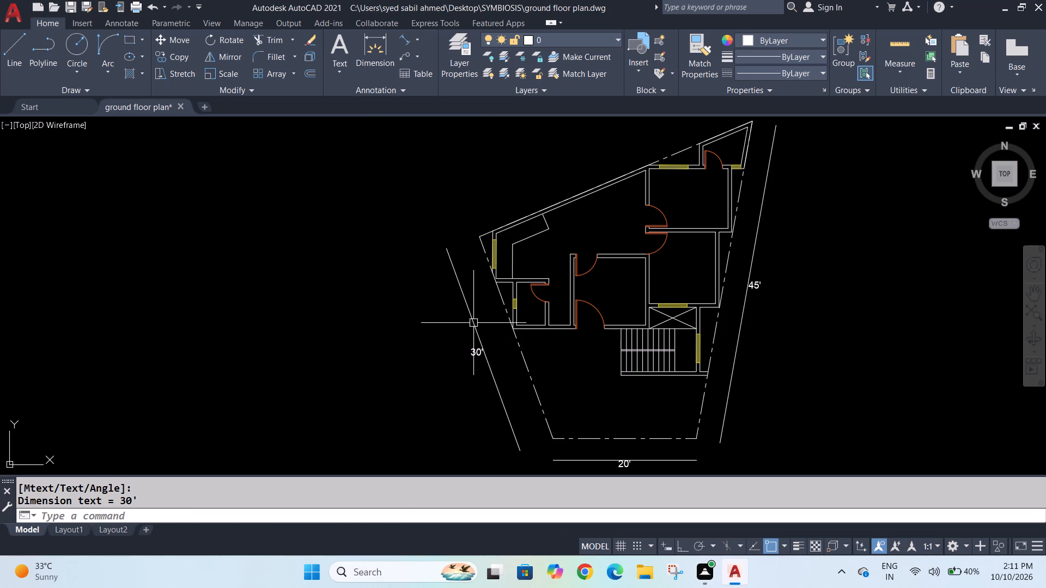
Add an aligned dimension along the slanted northern plot boundary, from the northwest corner to the apex, placed outside the plot.
middle_click_drag(484, 201, 424, 244)
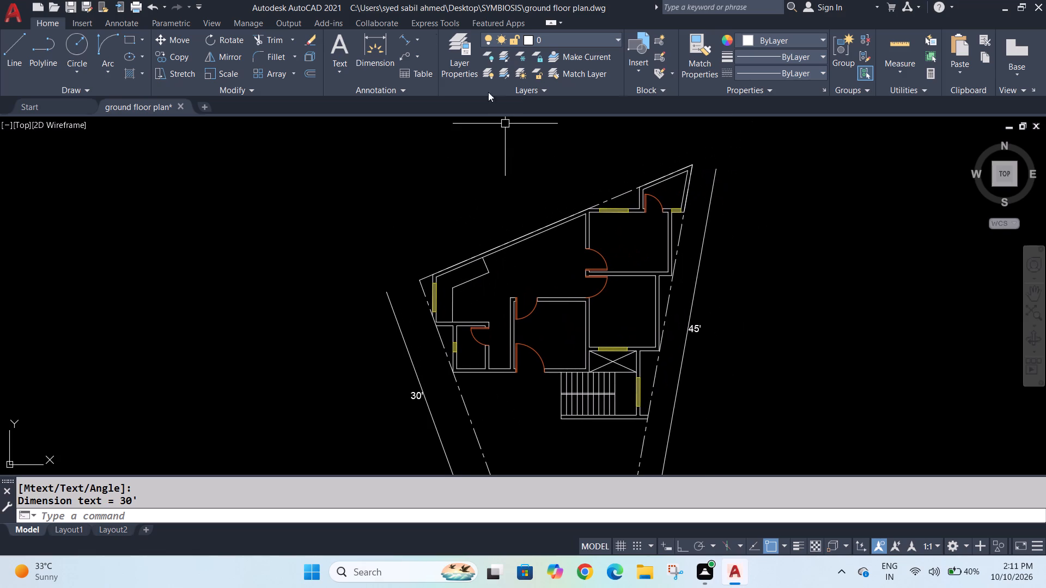
left_click(405, 38)
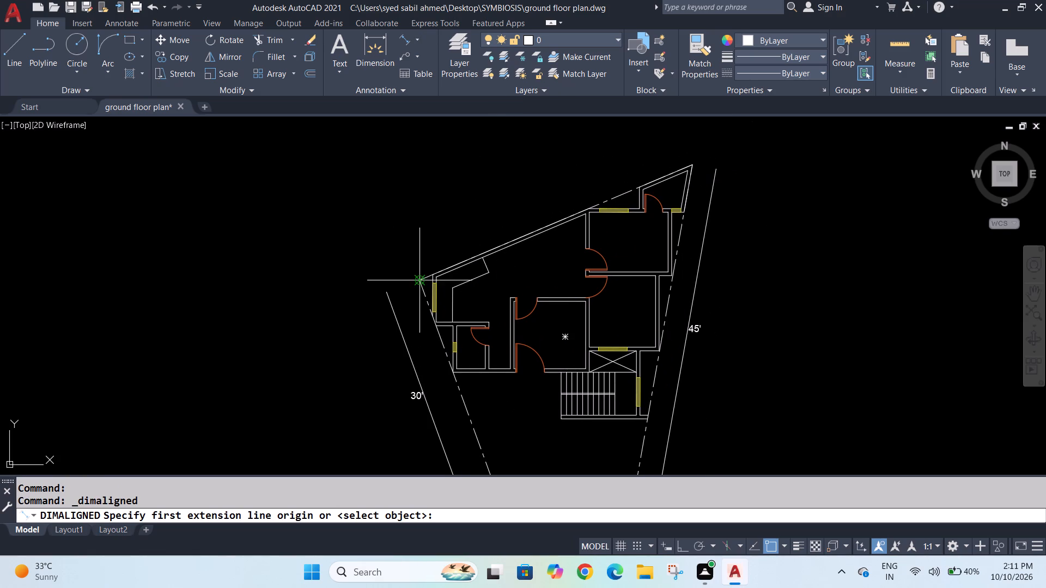
left_click(417, 280)
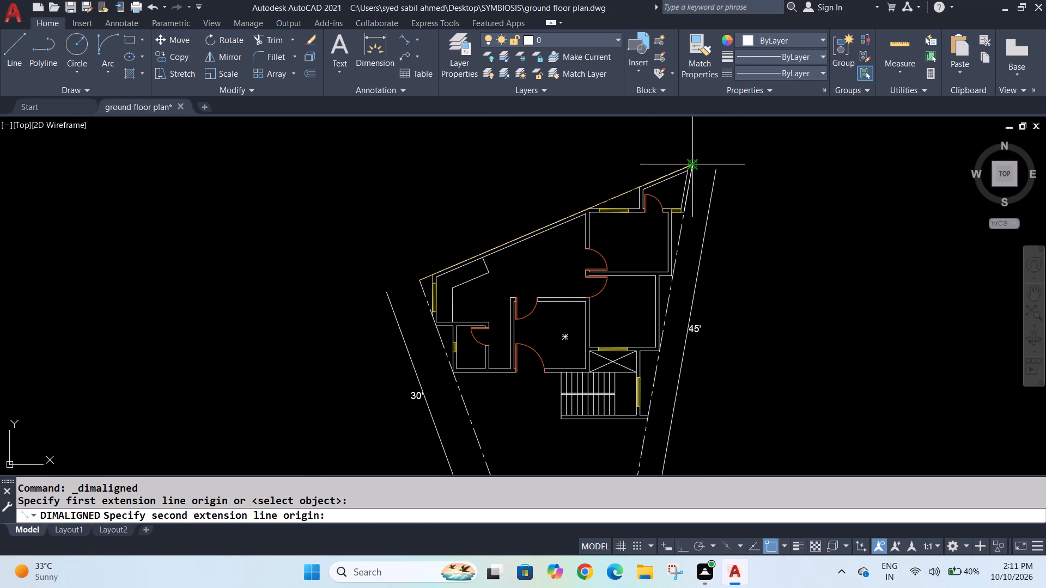
left_click(693, 163)
left_click(603, 171)
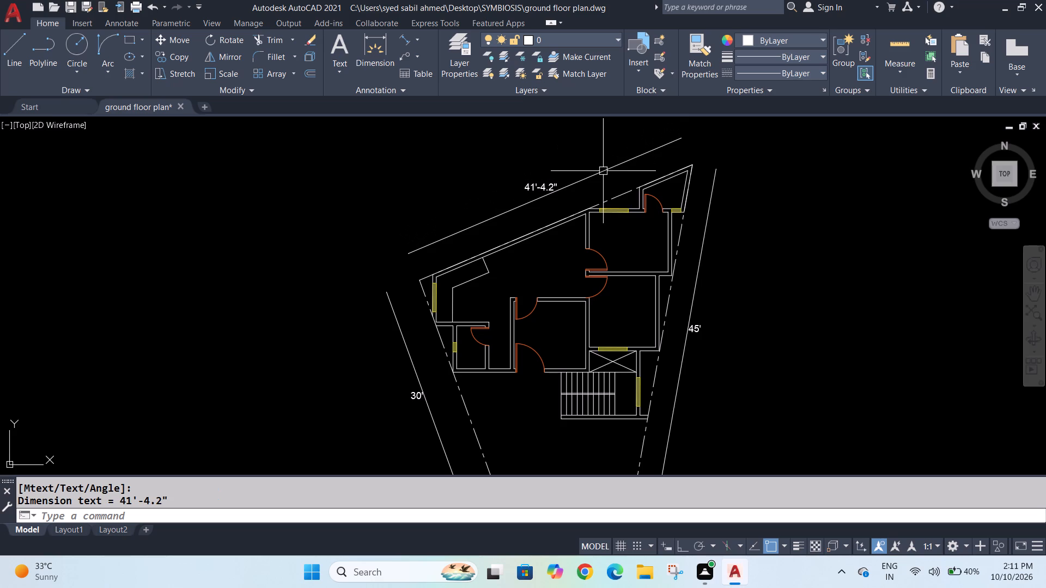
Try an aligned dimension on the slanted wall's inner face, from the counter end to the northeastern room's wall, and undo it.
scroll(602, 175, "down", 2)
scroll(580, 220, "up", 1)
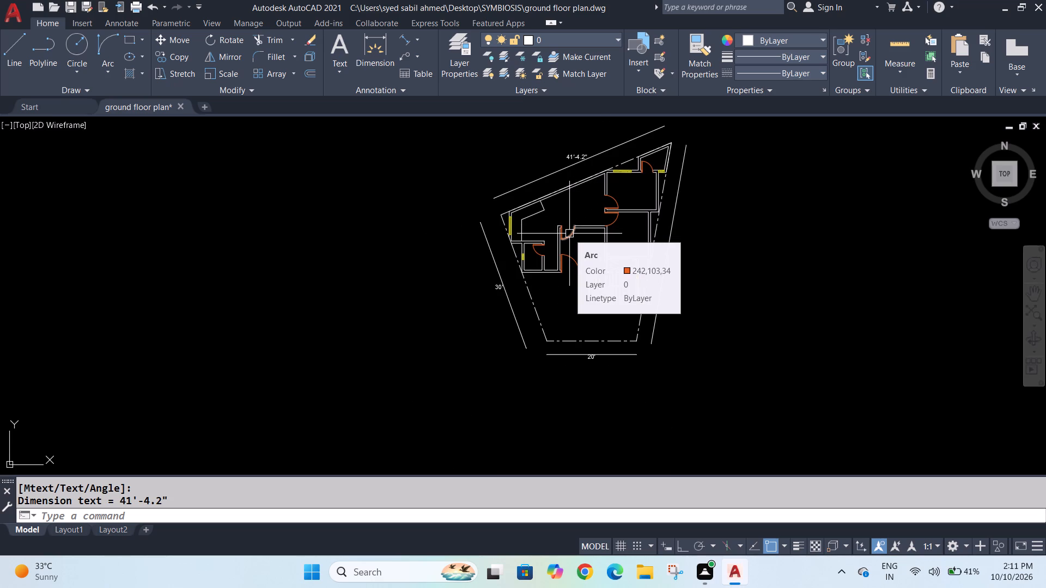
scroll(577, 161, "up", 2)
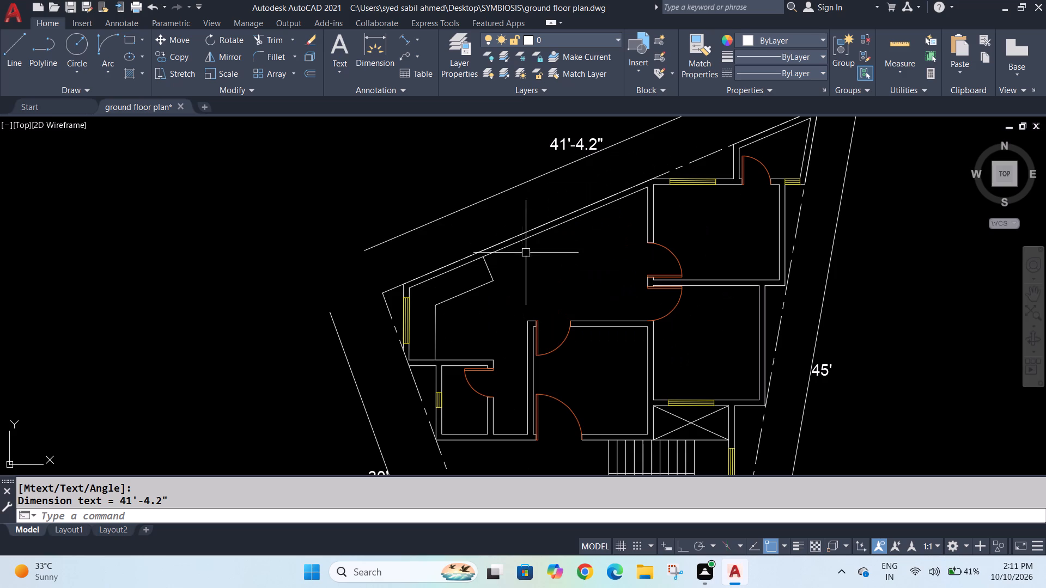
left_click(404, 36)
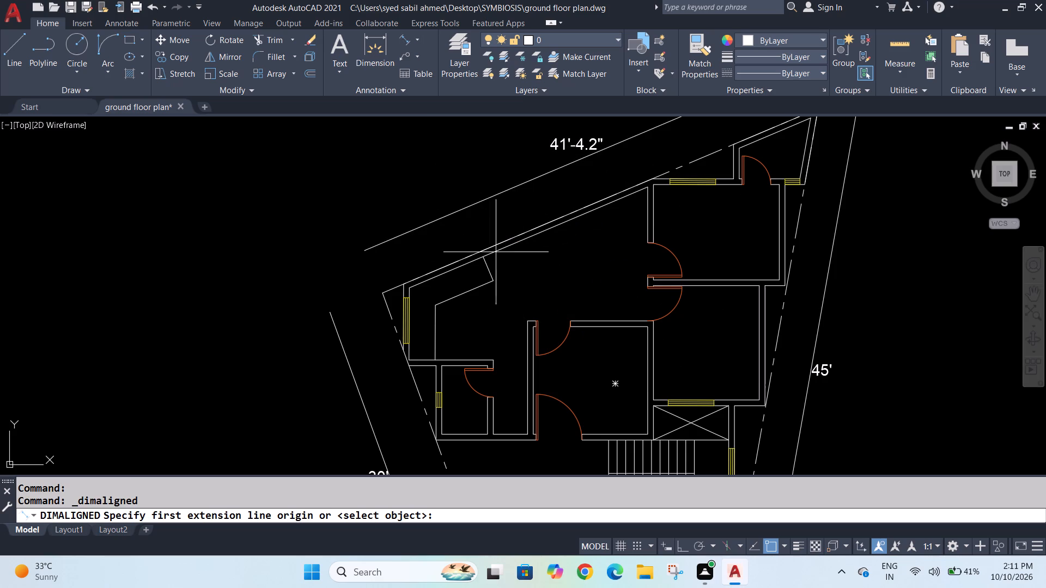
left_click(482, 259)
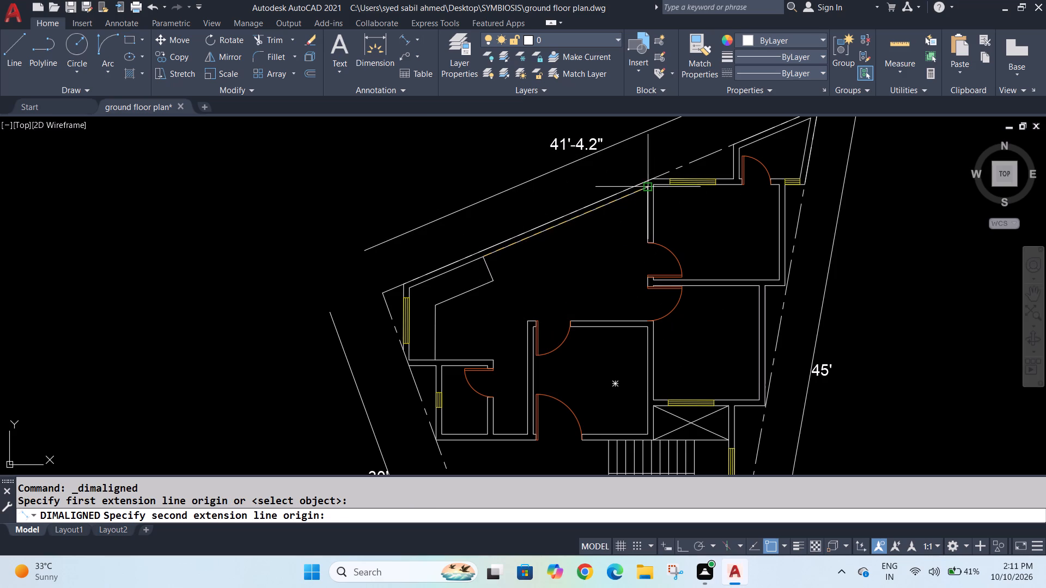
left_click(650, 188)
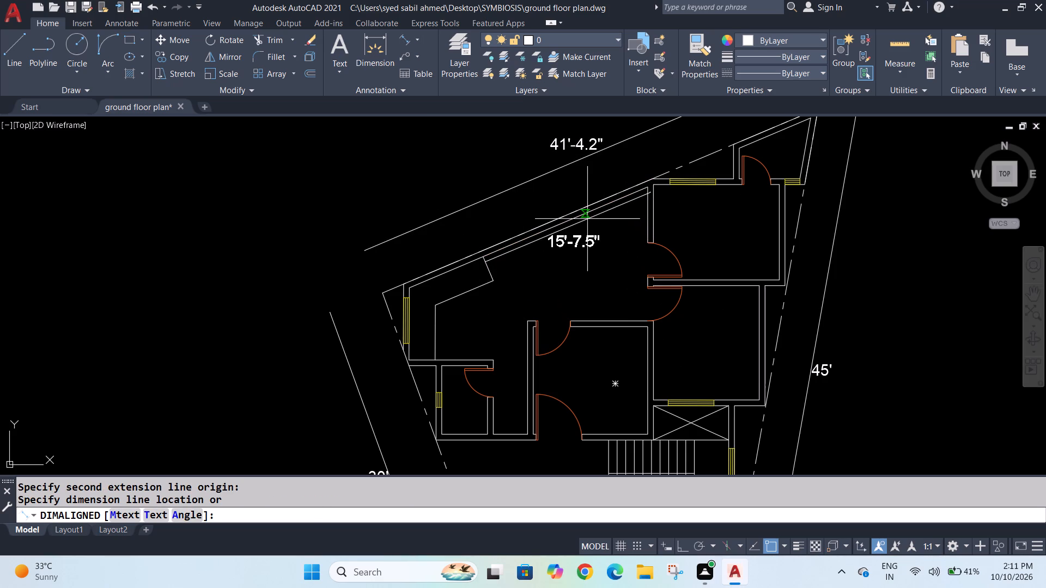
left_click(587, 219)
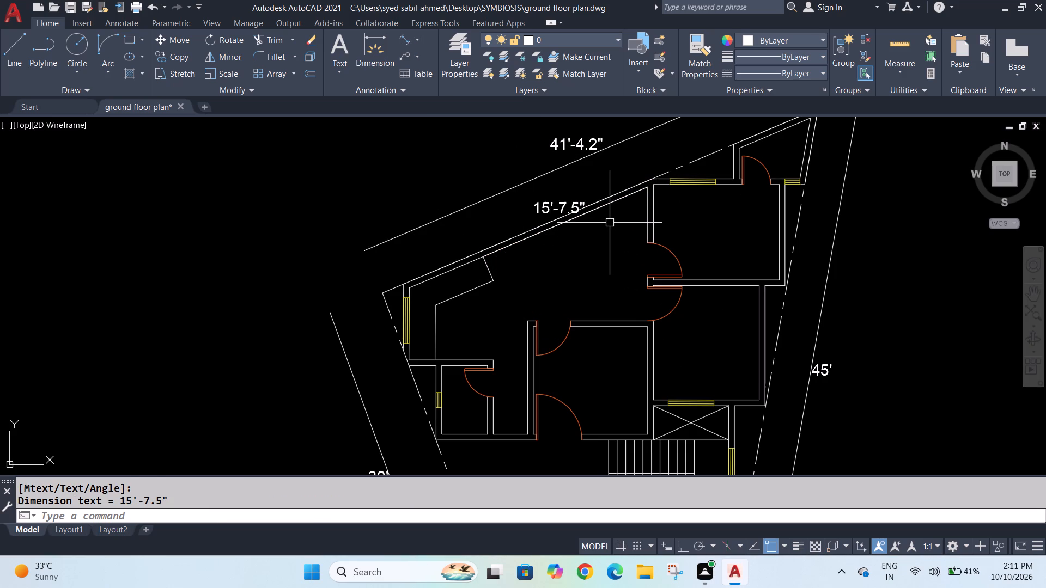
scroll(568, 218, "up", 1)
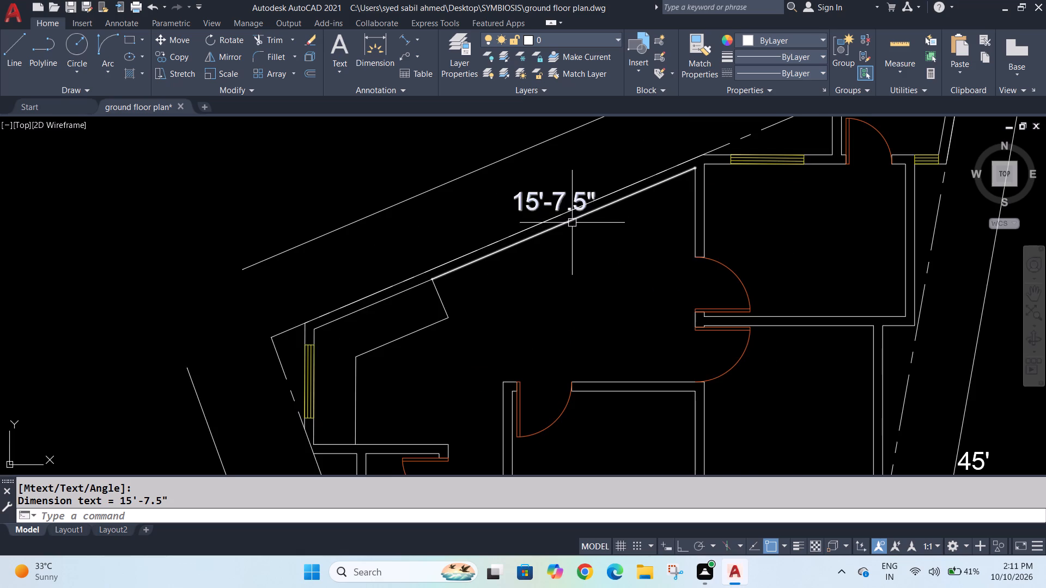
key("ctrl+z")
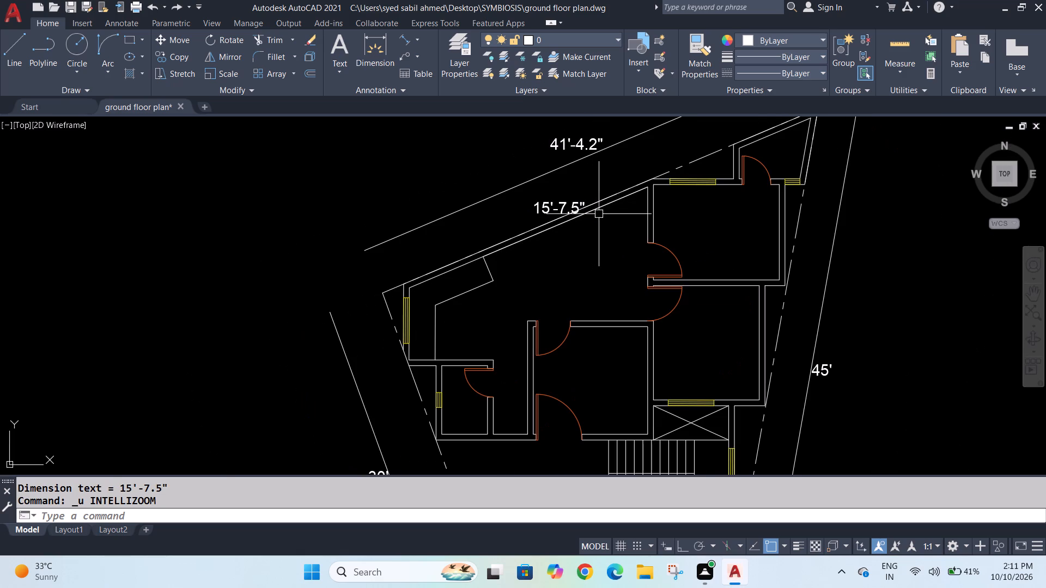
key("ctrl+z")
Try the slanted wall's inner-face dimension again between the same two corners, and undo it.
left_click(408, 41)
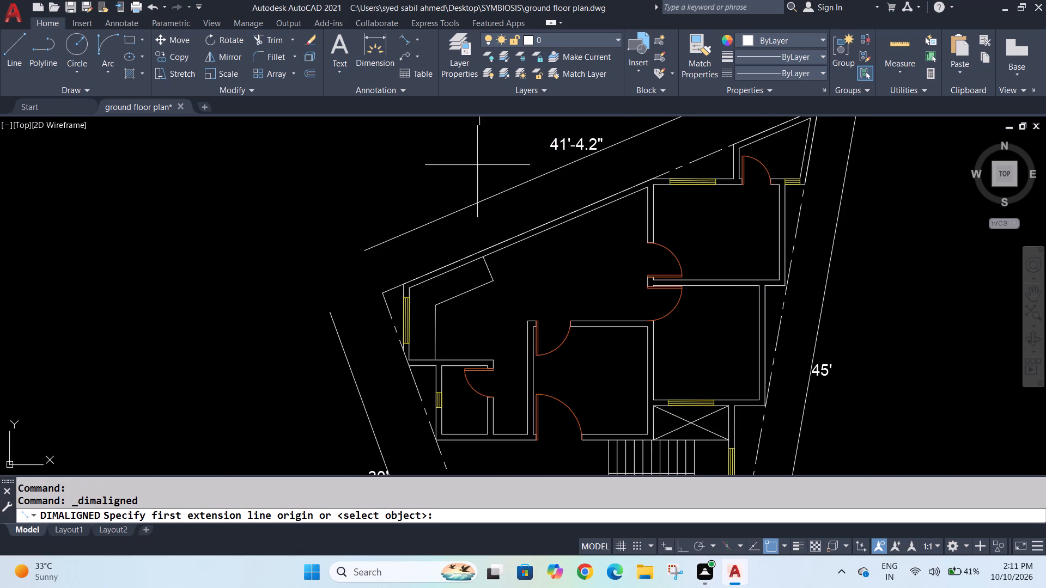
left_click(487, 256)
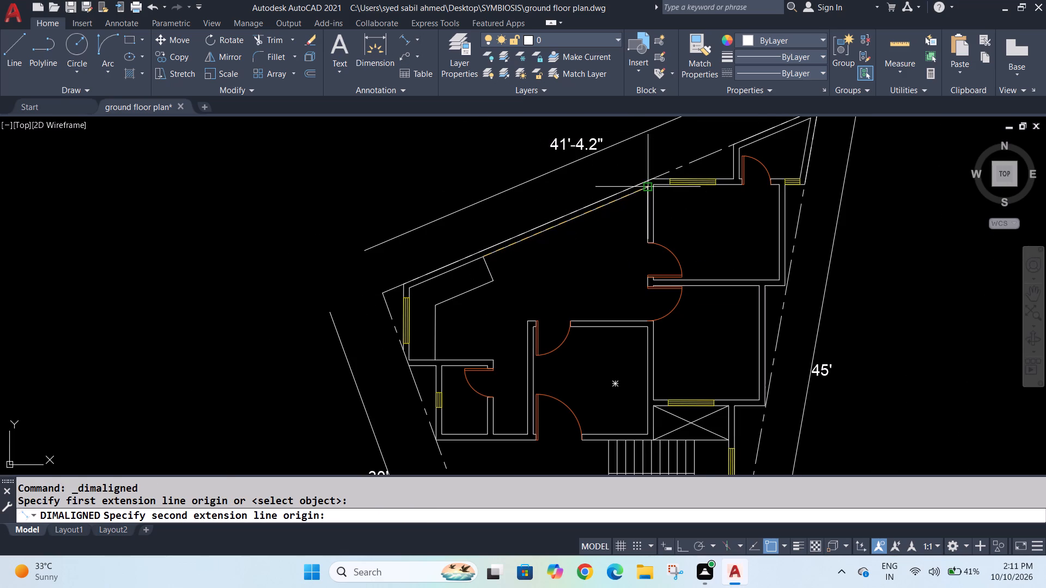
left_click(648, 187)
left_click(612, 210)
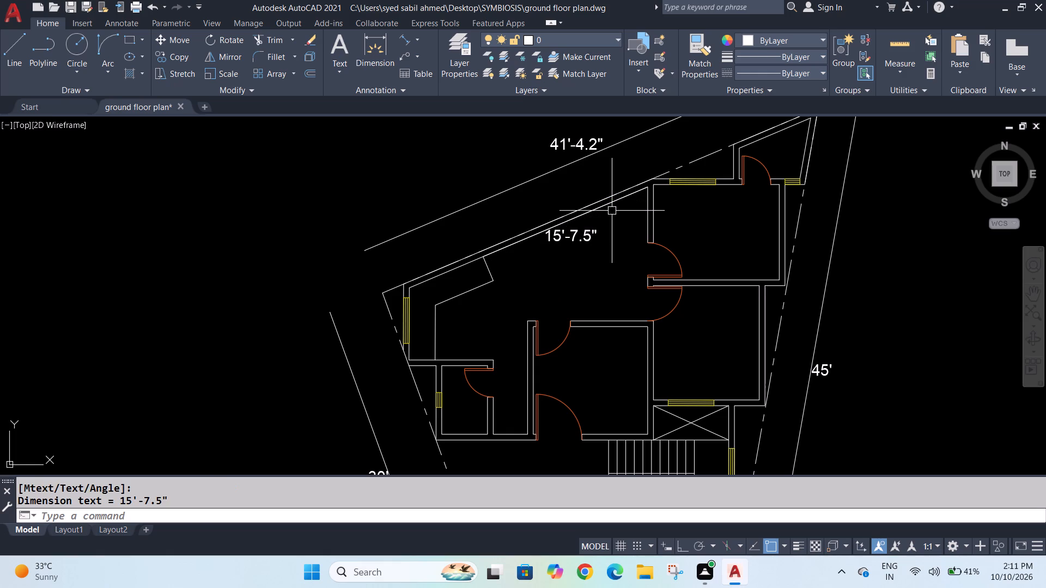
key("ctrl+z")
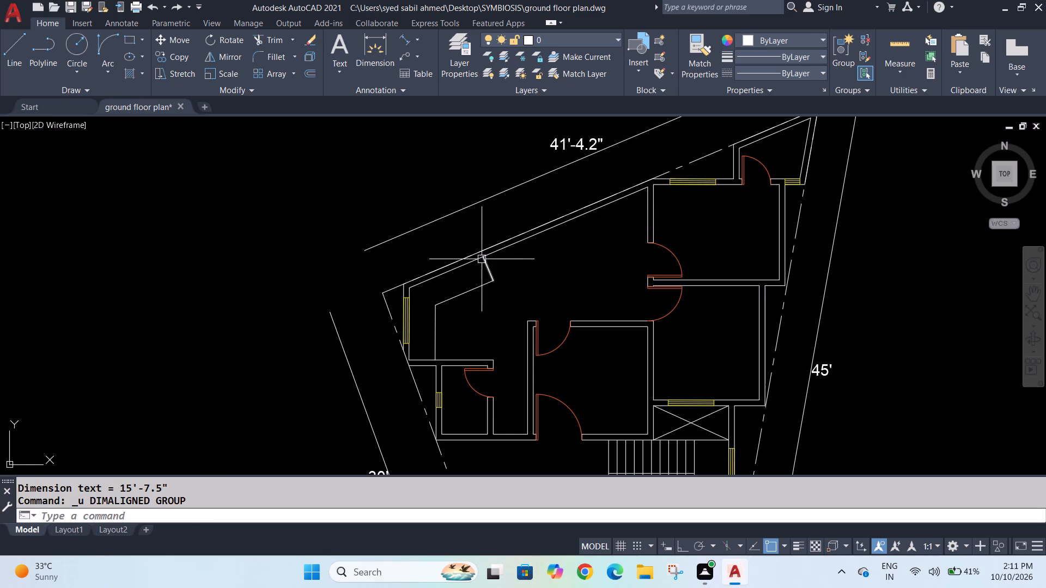
Add an aligned dimension from the counter's short end edge to the northeastern room's west wall, just inside the slanted wall.
left_click(403, 44)
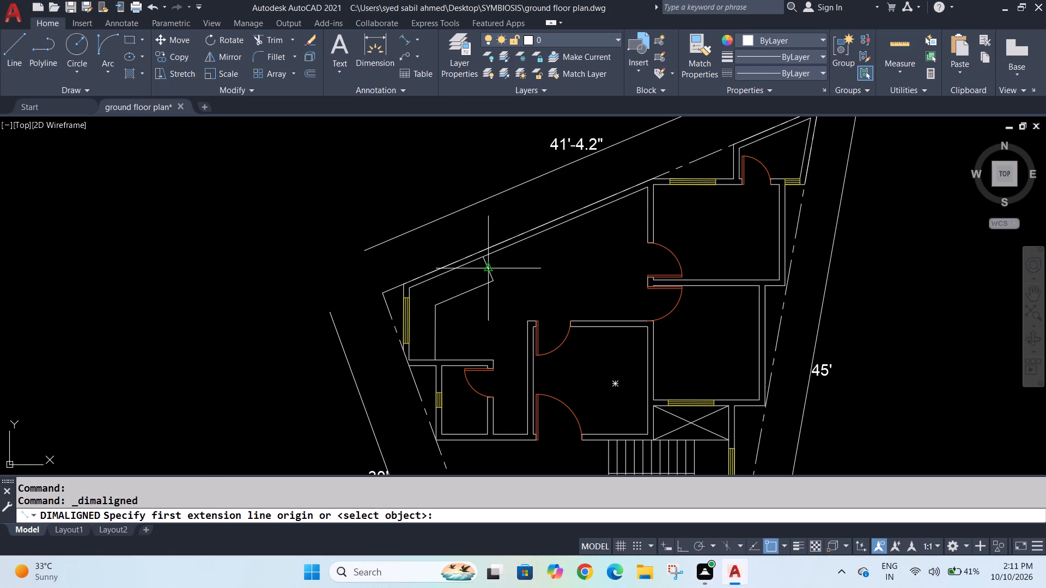
left_click(491, 266)
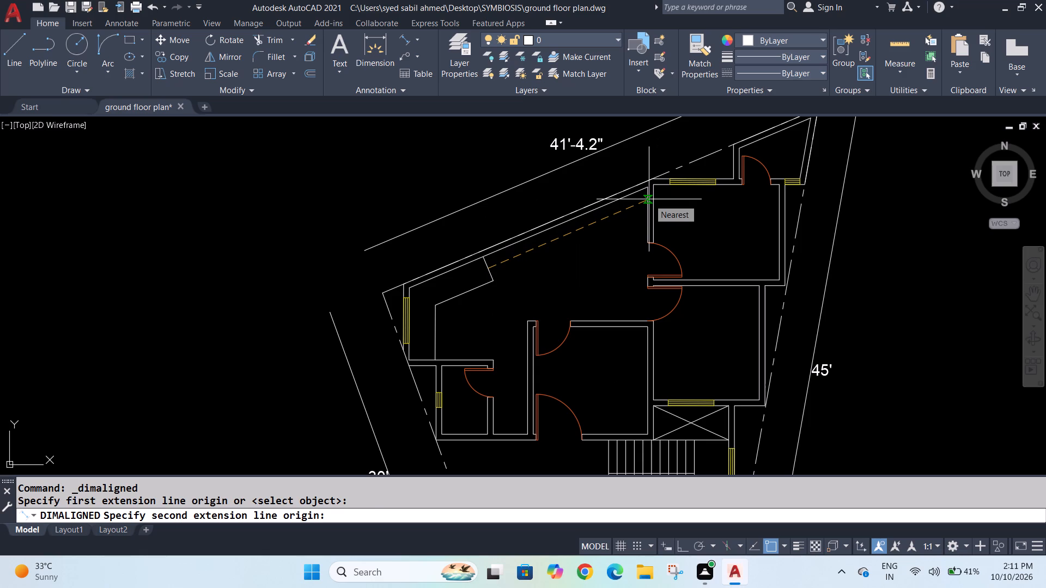
left_click(649, 198)
left_click(611, 218)
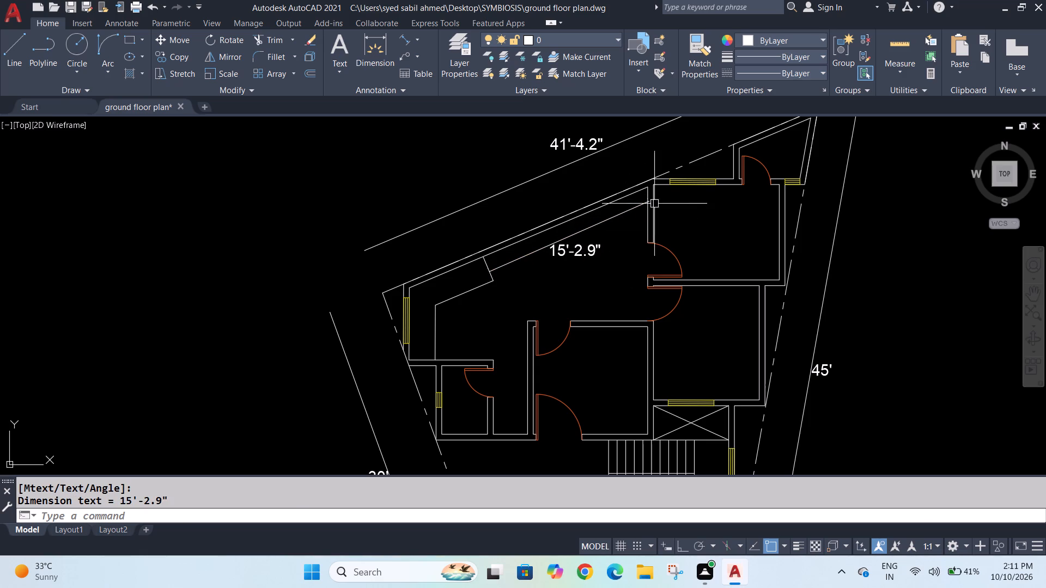
Add a vertical linear dimension from the slanted wall's inner face down to the central room's north wall, just west of the northeastern room.
left_click(421, 38)
left_click(412, 58)
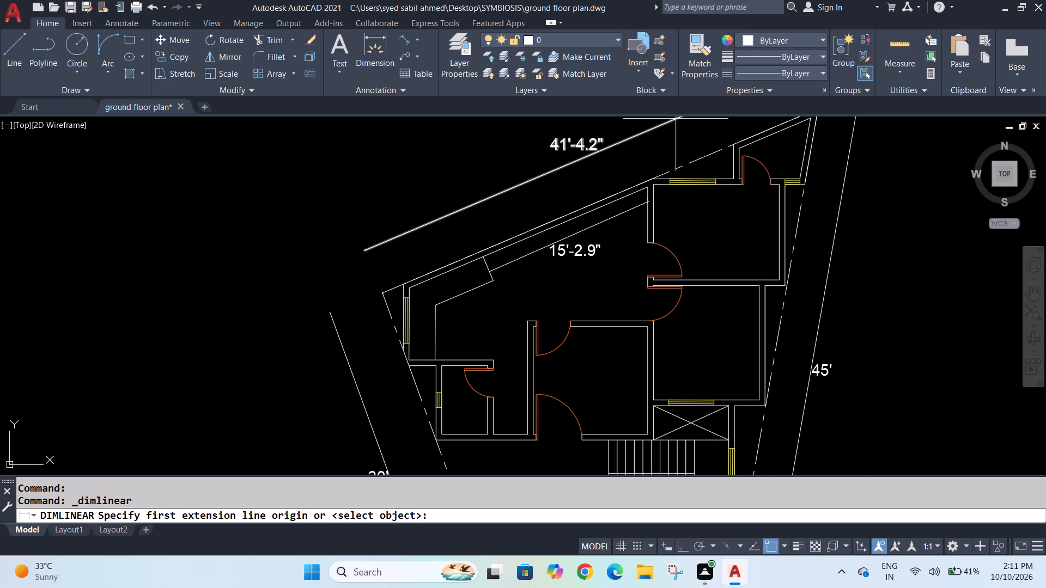
left_click(637, 192)
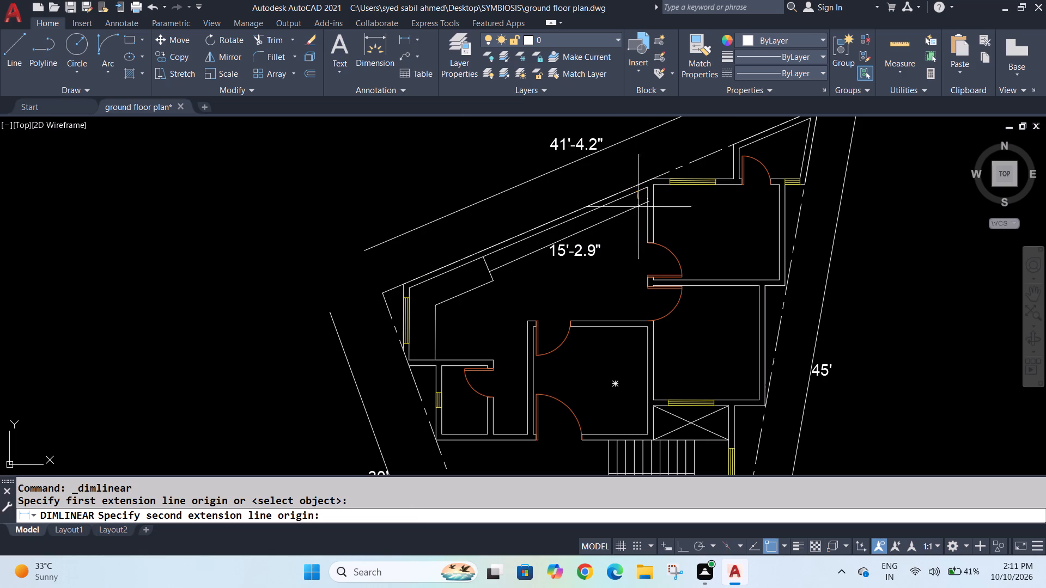
left_click(634, 320)
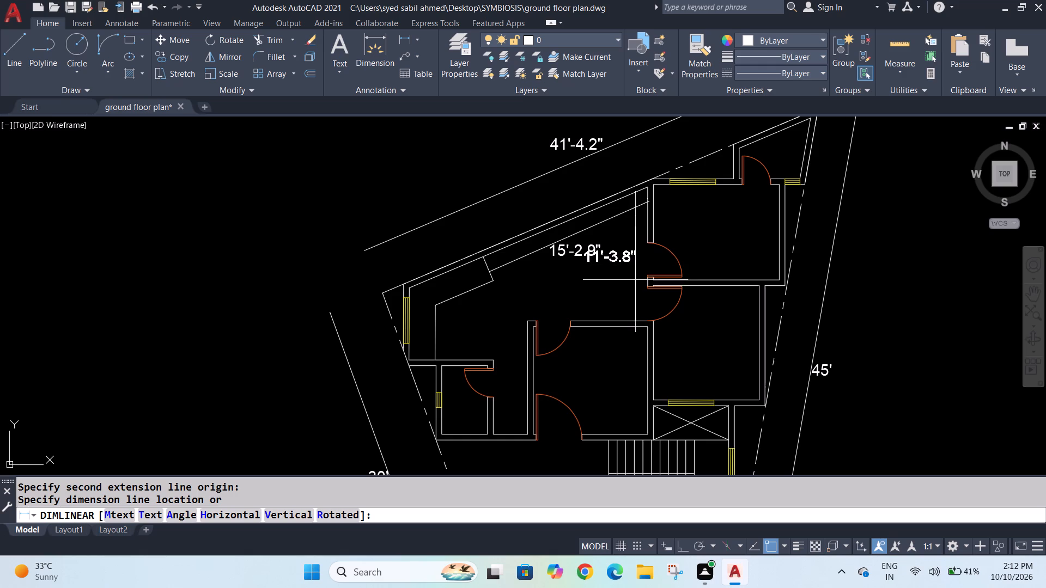
left_click(635, 279)
Move the new vertical dimension's text down its dimension line, clear of the 15'-2.9" text.
left_click_drag(626, 253, 627, 269)
left_click_drag(611, 253, 616, 275)
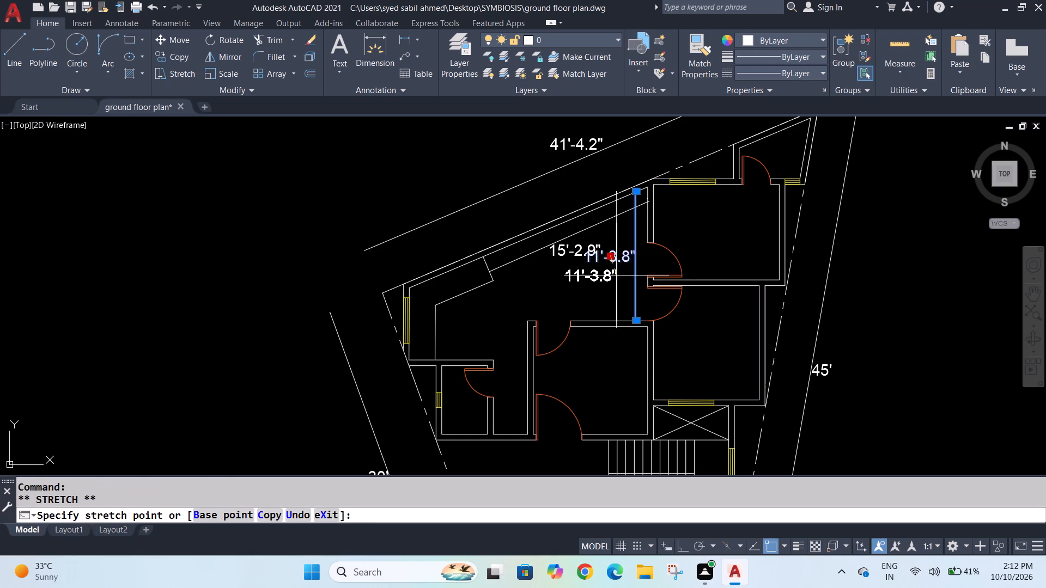
left_click_drag(616, 275, 629, 276)
left_click(629, 279)
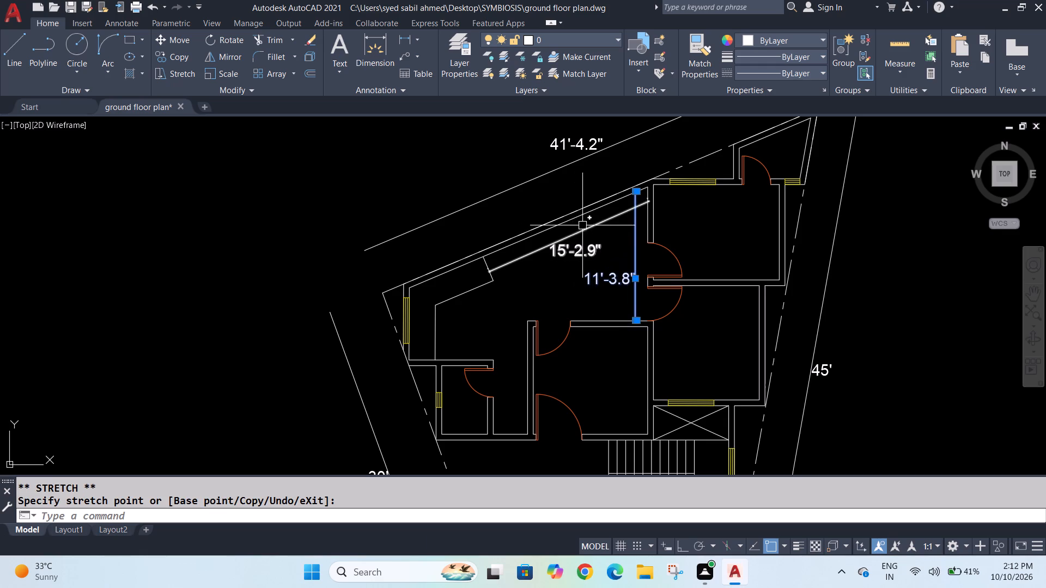
key("Escape")
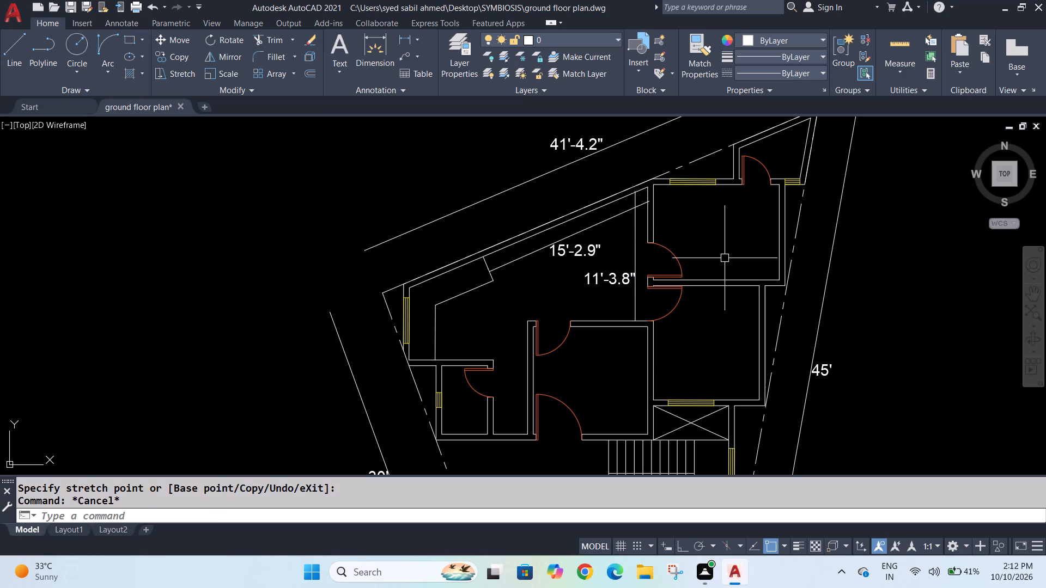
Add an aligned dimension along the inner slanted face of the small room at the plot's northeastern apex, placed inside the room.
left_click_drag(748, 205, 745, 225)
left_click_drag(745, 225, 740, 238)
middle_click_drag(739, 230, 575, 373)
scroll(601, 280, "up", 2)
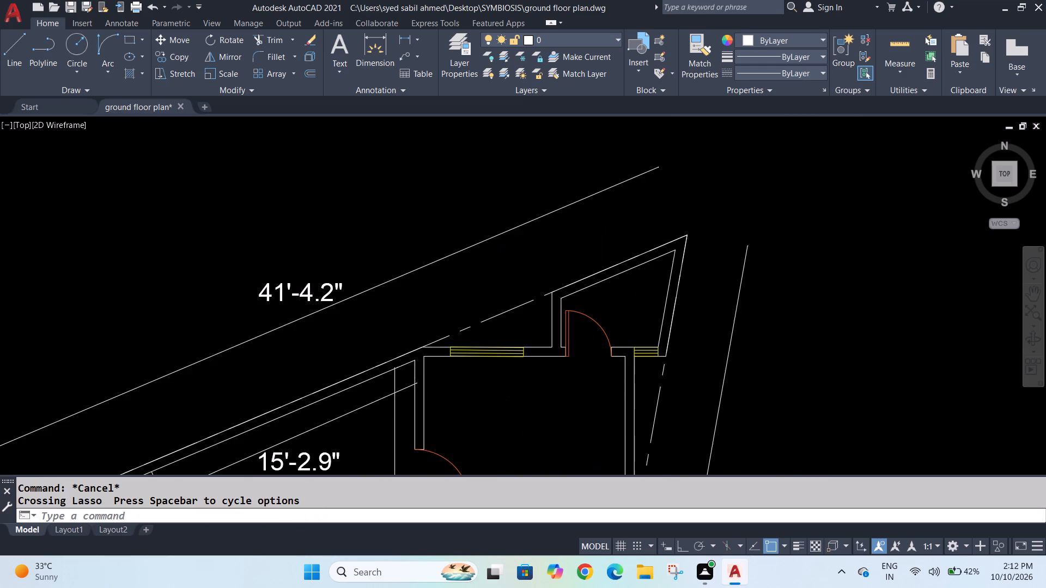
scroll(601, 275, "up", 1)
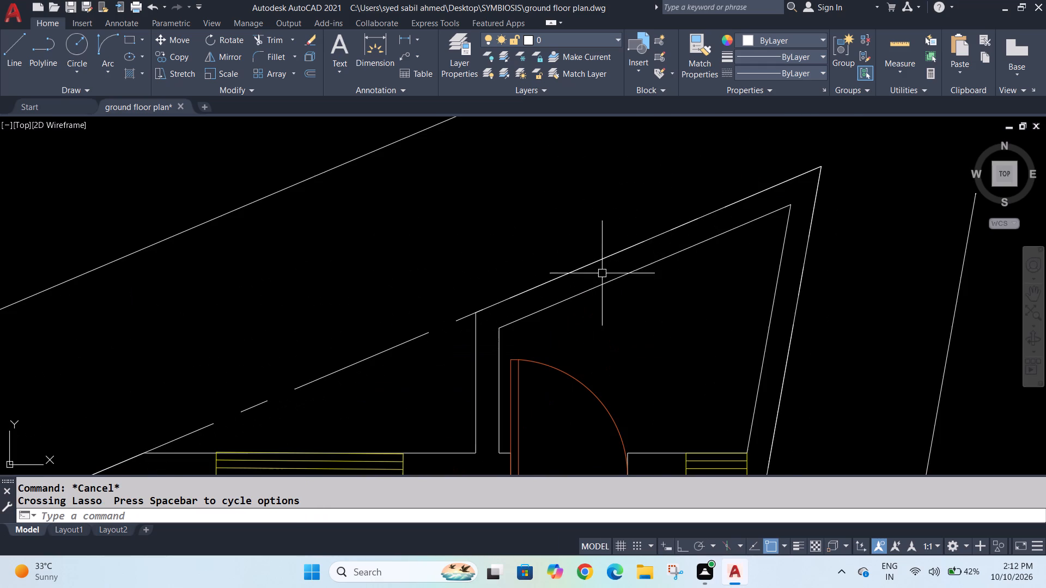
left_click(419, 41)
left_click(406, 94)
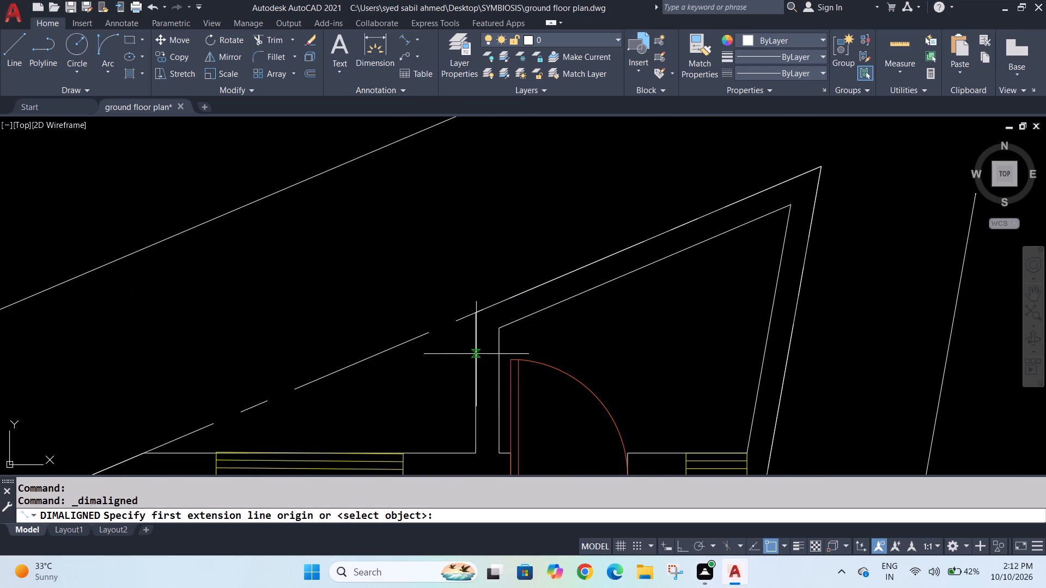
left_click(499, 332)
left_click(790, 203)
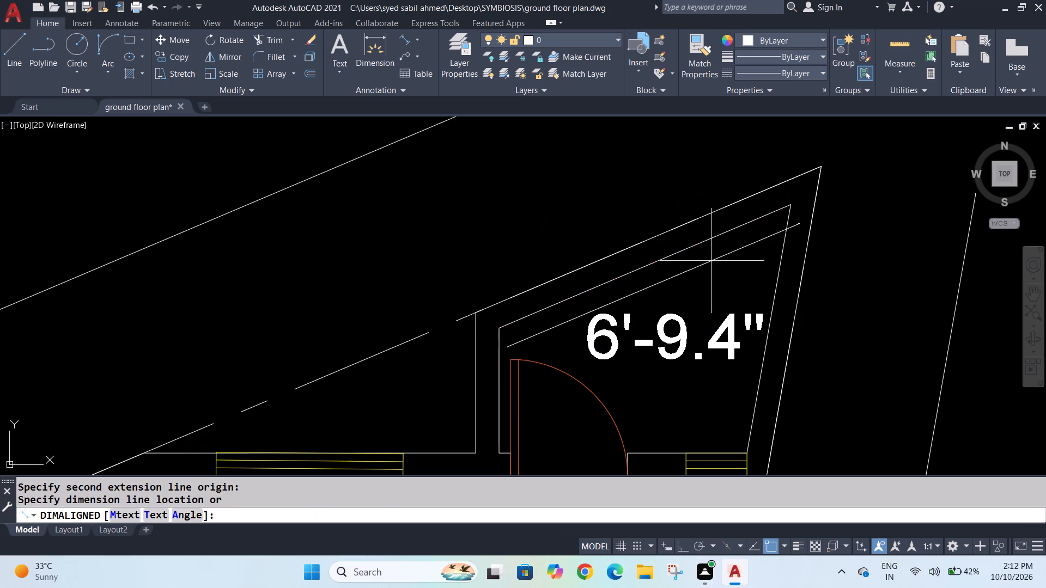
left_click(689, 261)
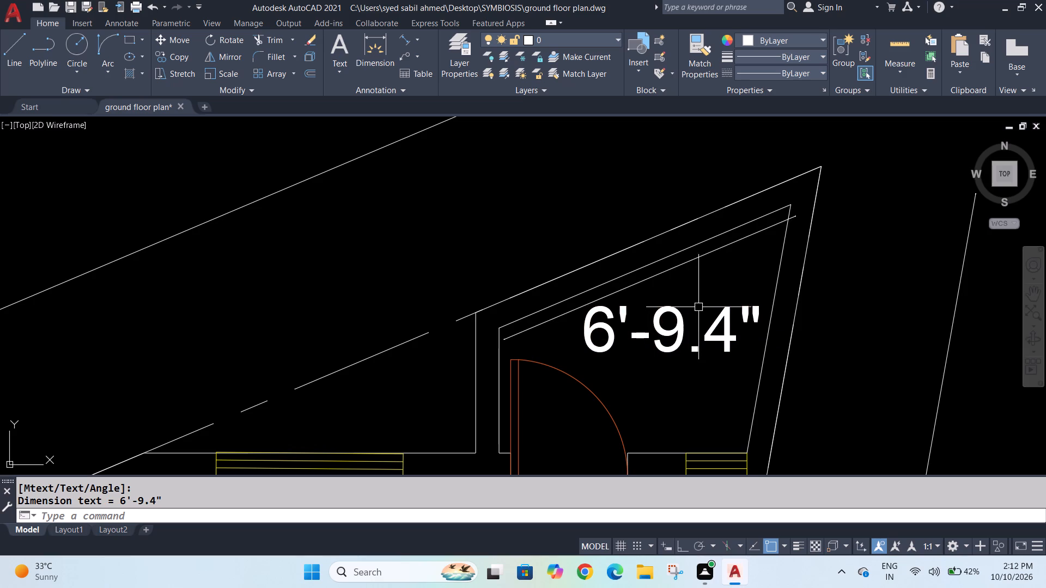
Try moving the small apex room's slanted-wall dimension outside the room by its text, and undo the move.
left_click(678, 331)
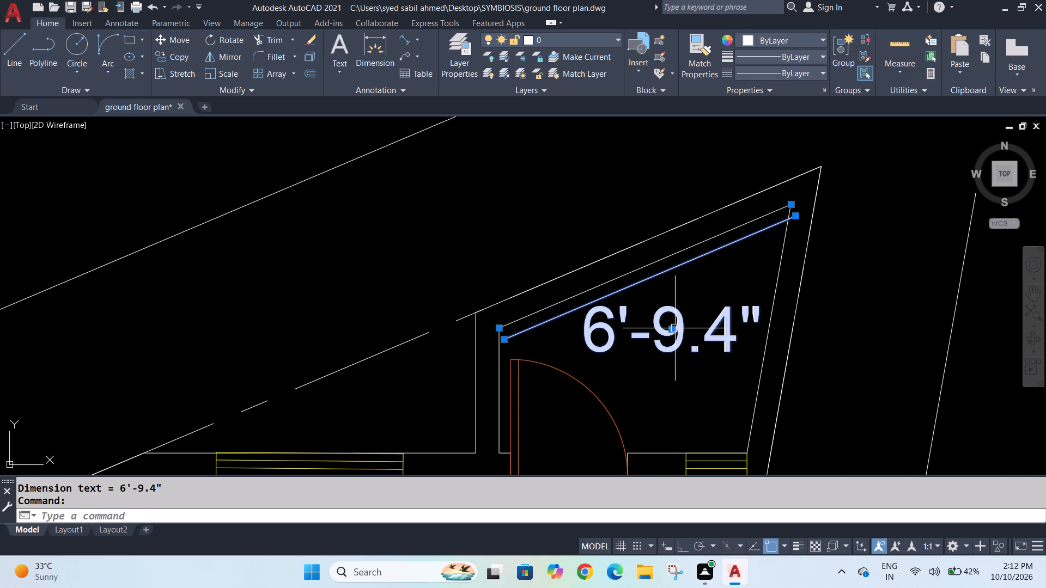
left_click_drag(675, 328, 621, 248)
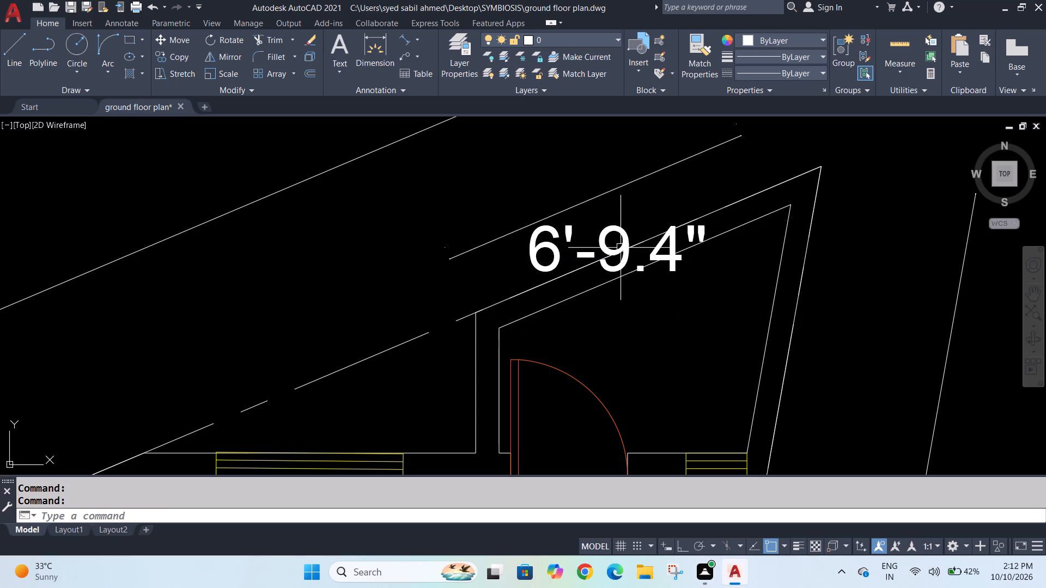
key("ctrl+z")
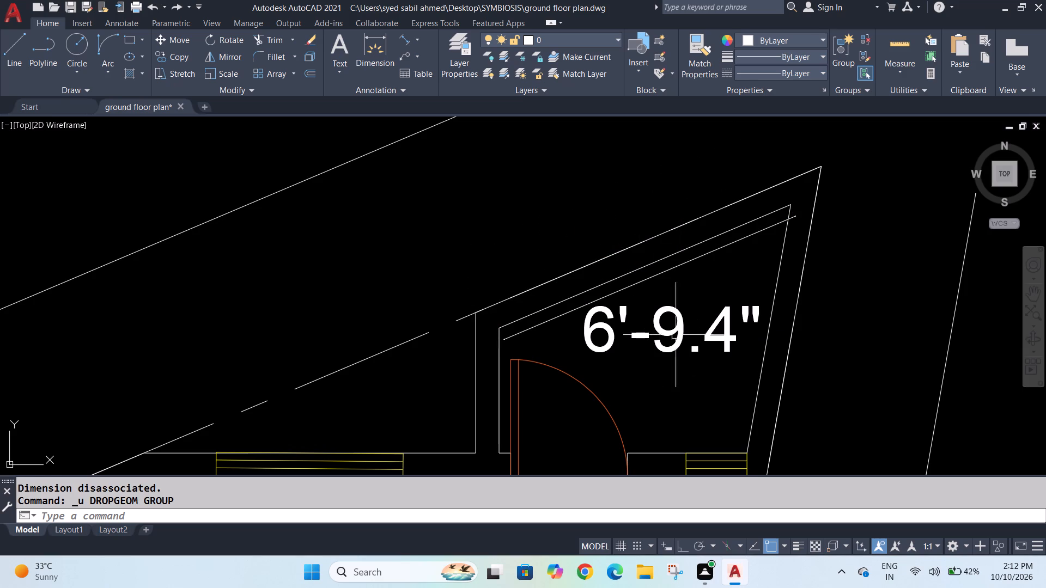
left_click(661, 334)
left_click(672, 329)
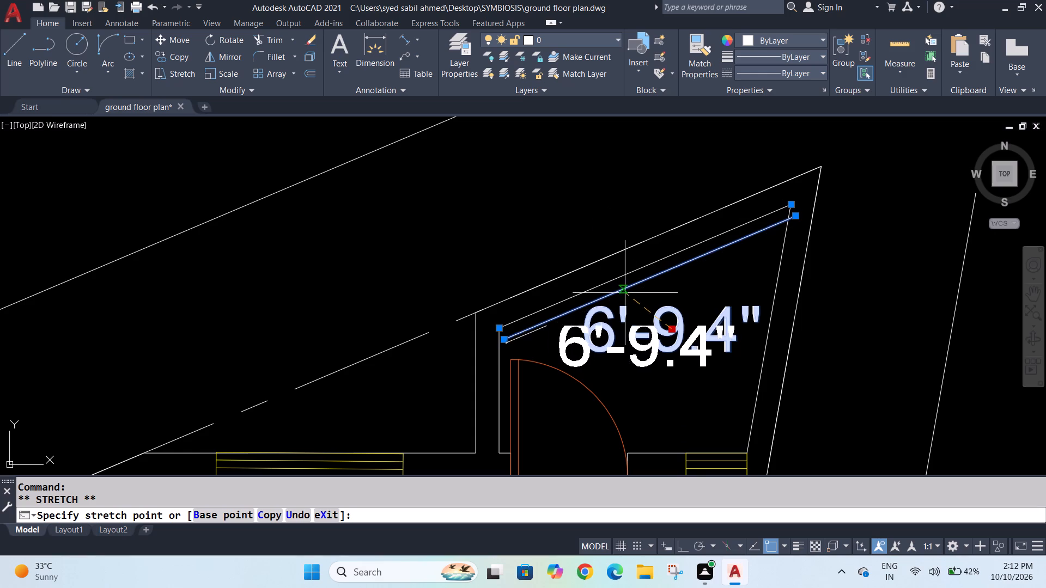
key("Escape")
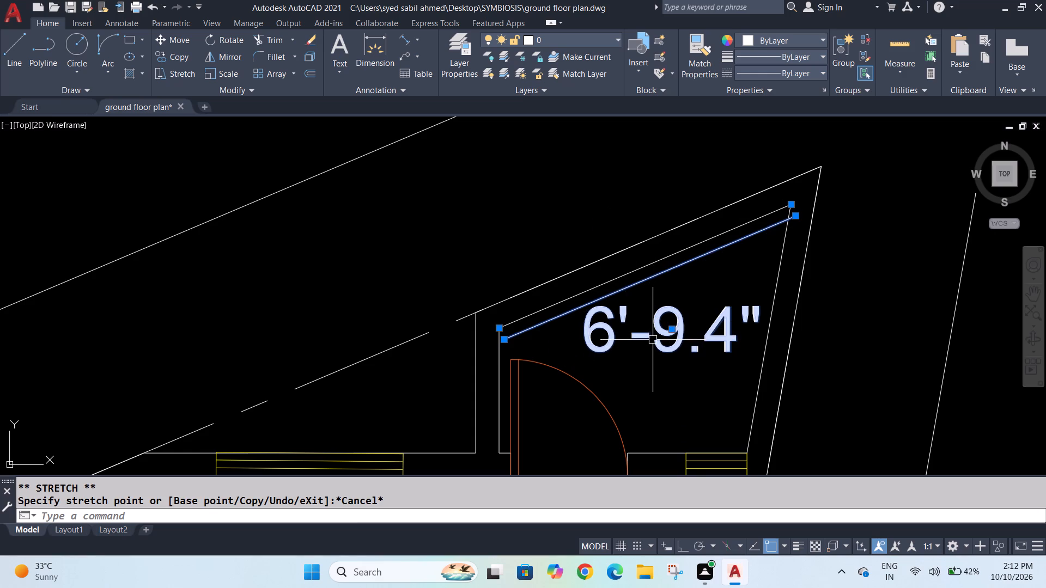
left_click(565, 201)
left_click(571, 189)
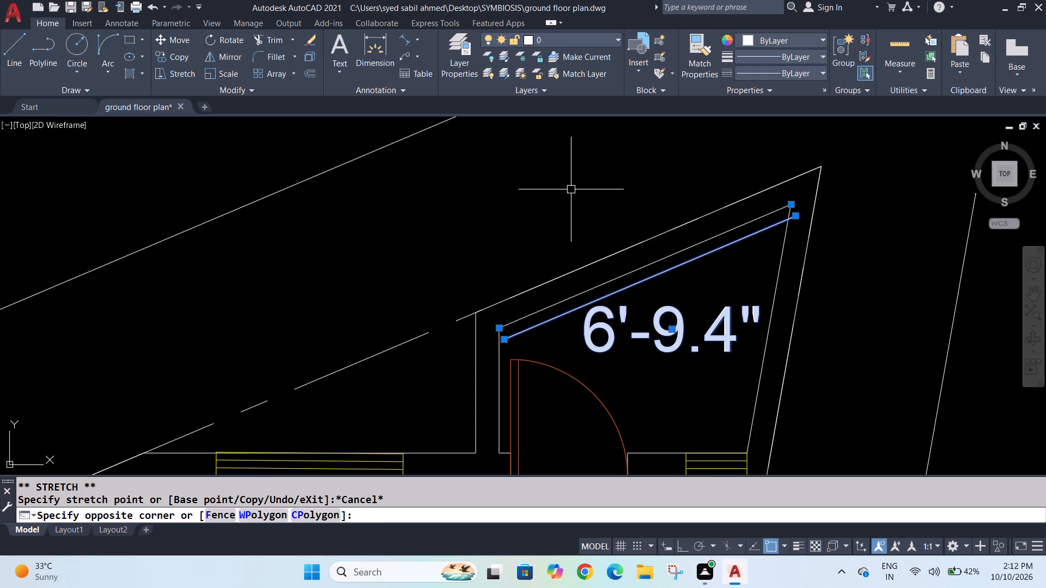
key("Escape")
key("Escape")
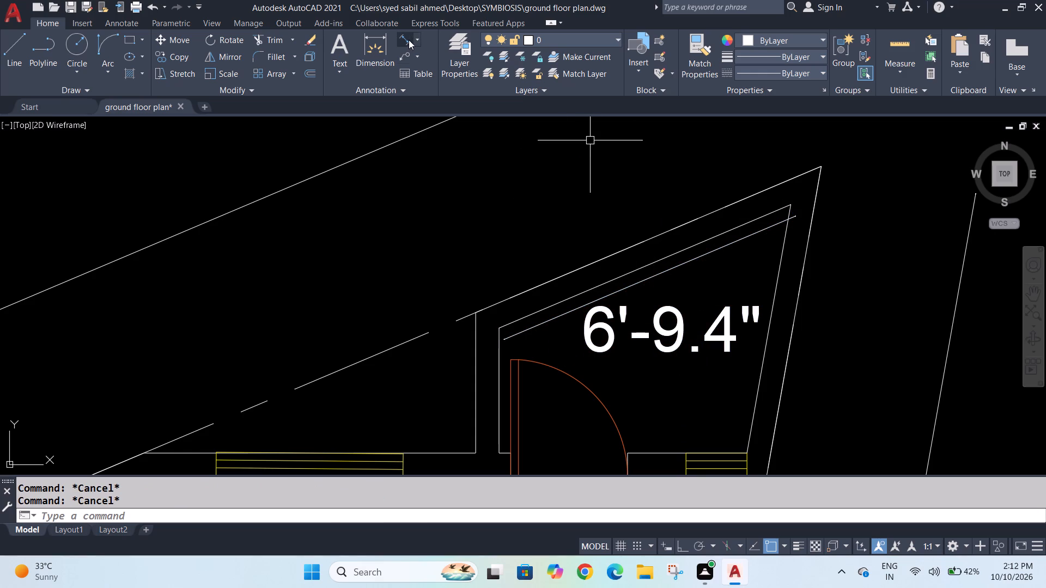
Add an aligned dimension along the inner face of the small apex room's east wall, placed just outside the plot boundary.
left_click(409, 40)
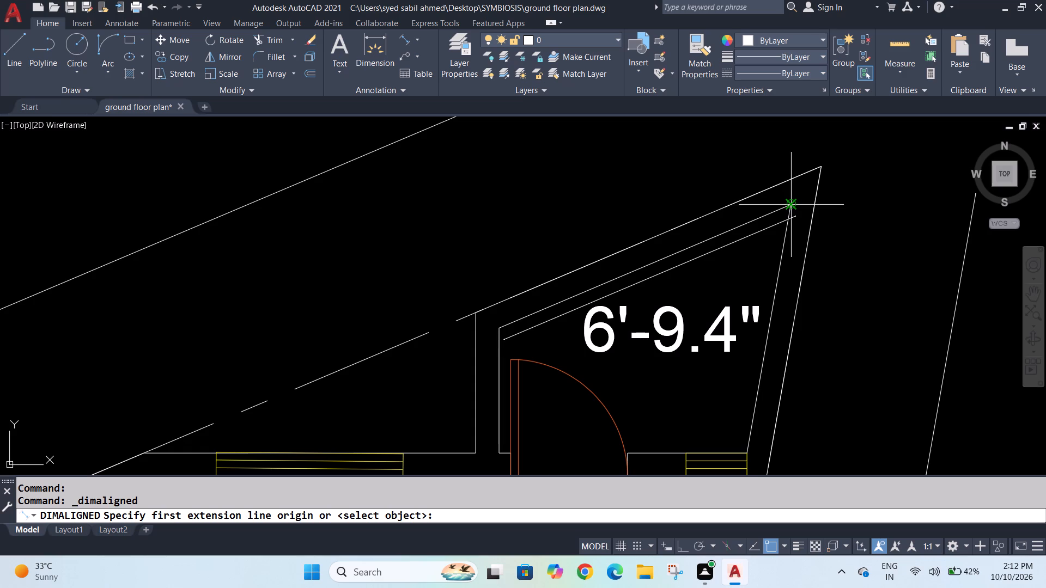
left_click(789, 206)
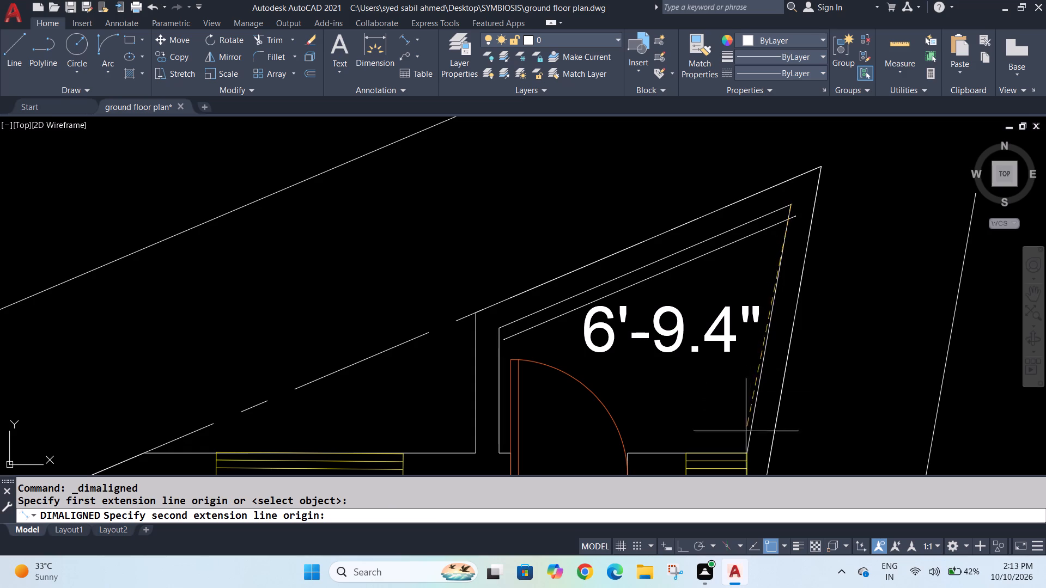
left_click(748, 454)
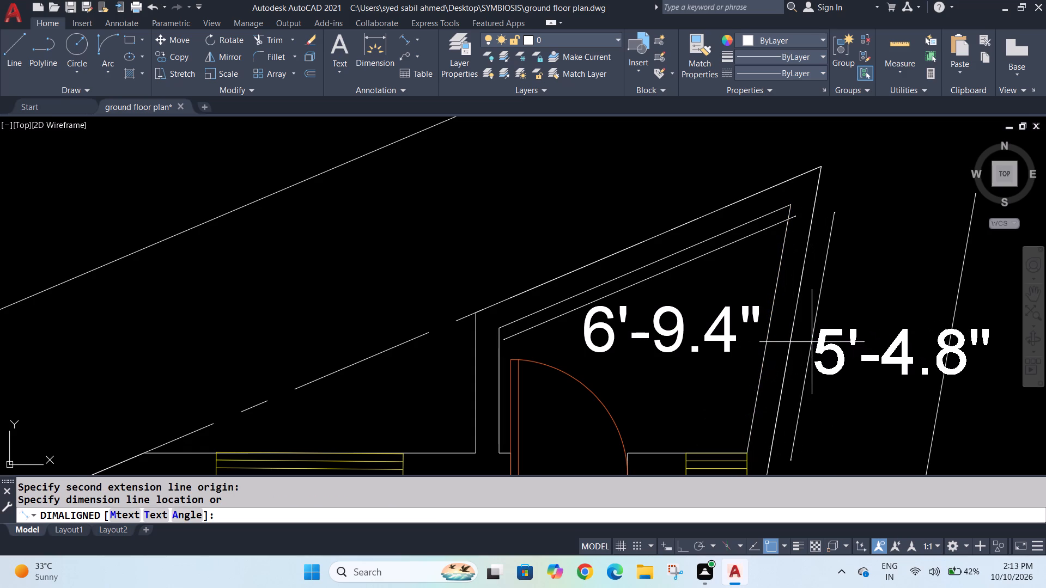
left_click(812, 342)
key("Escape")
key("Escape")
key("grave")
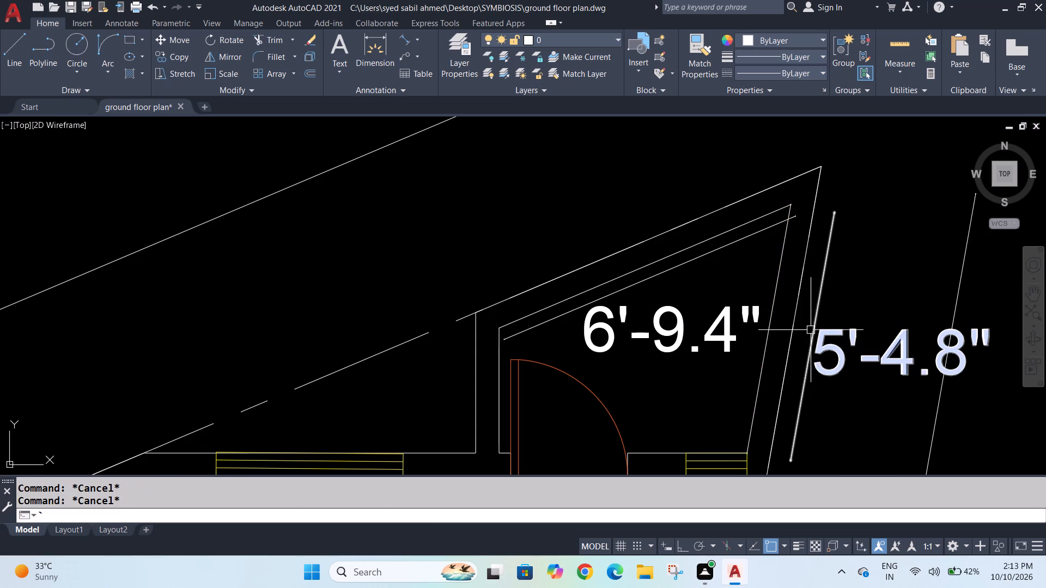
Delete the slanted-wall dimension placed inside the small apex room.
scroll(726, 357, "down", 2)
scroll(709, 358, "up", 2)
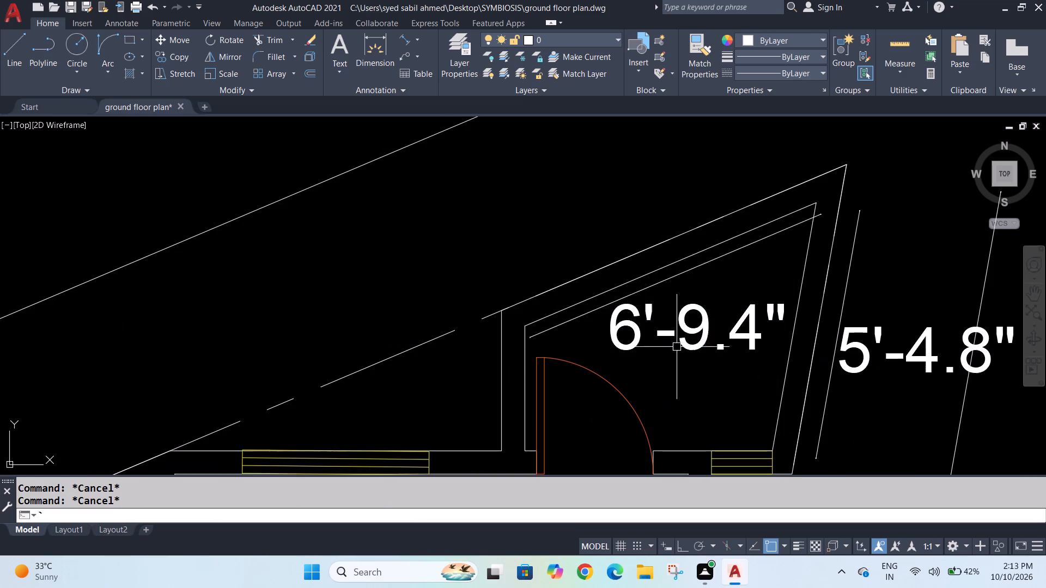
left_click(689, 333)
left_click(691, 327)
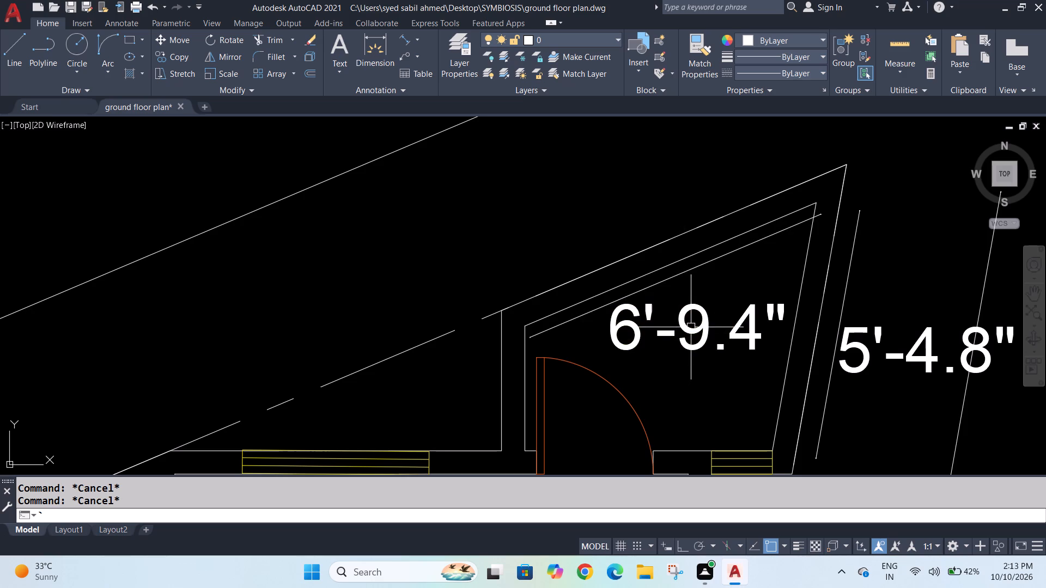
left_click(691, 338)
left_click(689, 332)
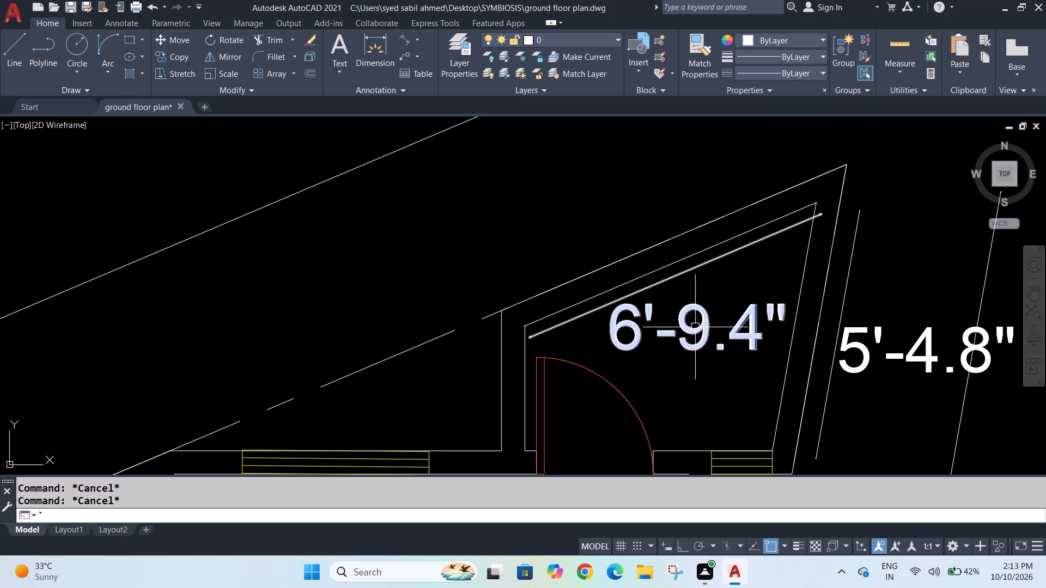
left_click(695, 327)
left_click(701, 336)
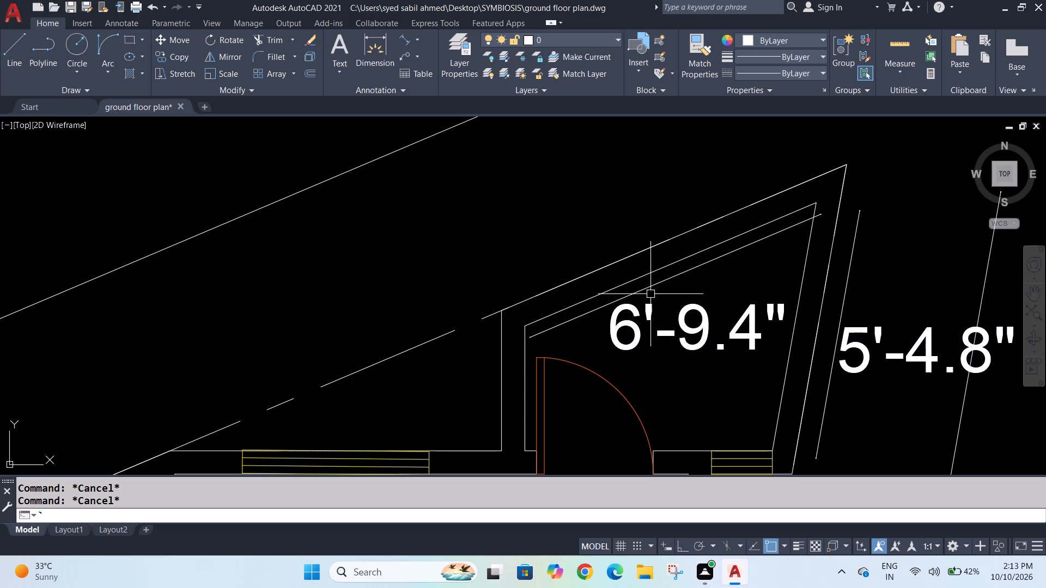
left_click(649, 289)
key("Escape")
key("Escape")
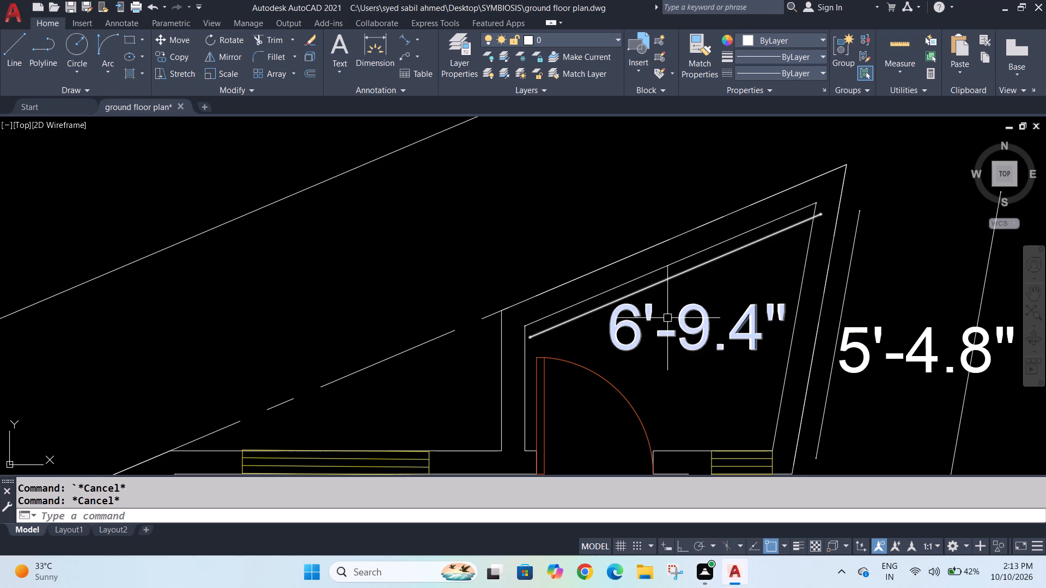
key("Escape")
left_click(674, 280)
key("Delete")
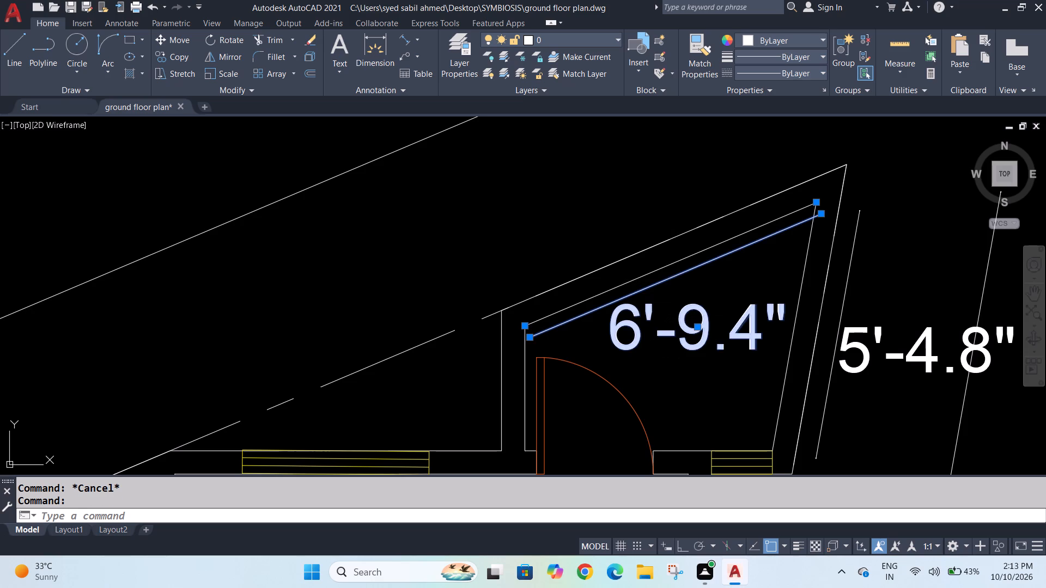
Add an aligned dimension between the small apex room's two inner slanted-wall corners, placed just outside the northern boundary.
left_click(405, 37)
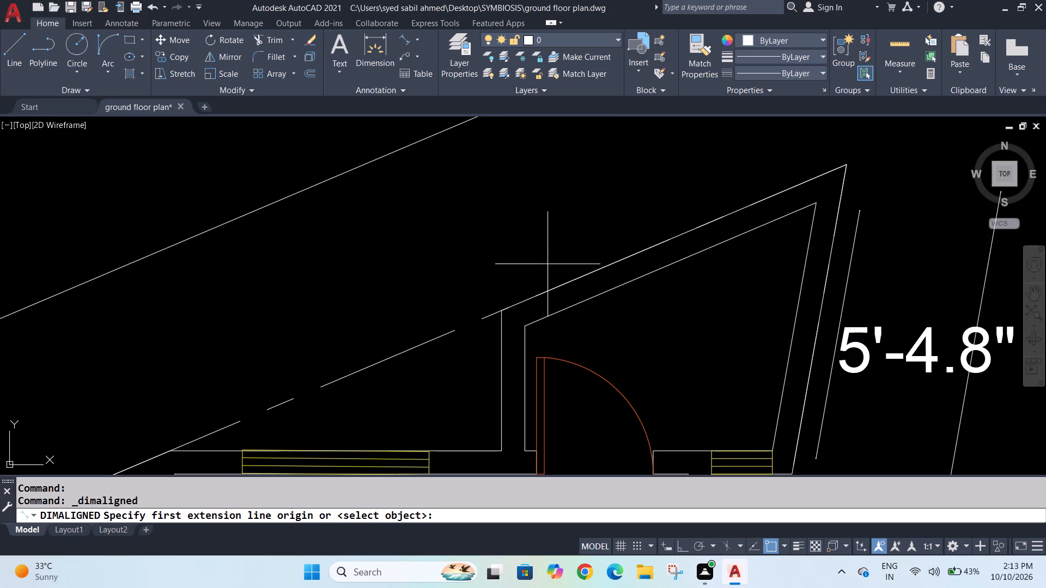
left_click(525, 330)
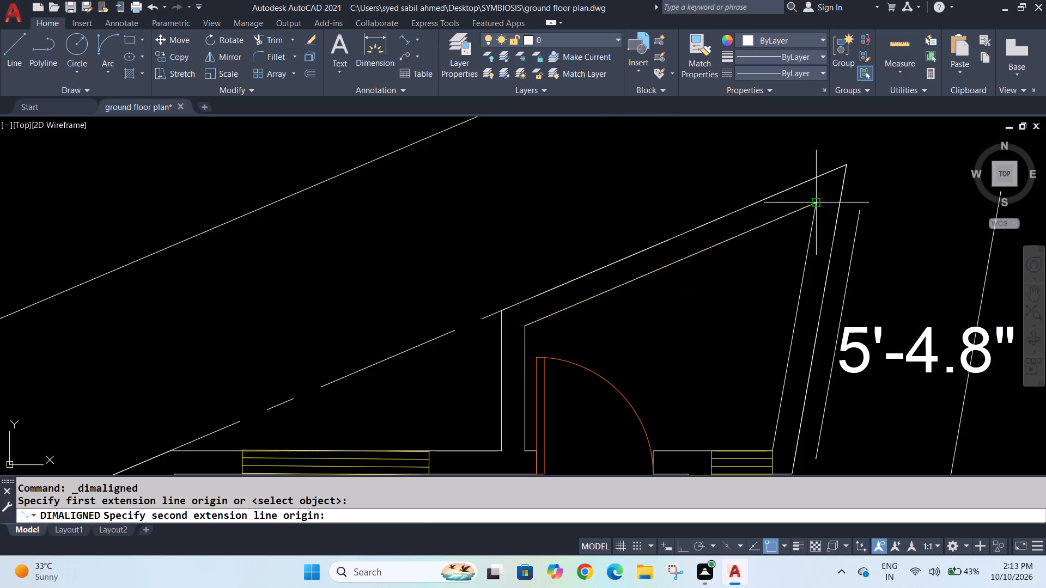
left_click(815, 202)
left_click(737, 185)
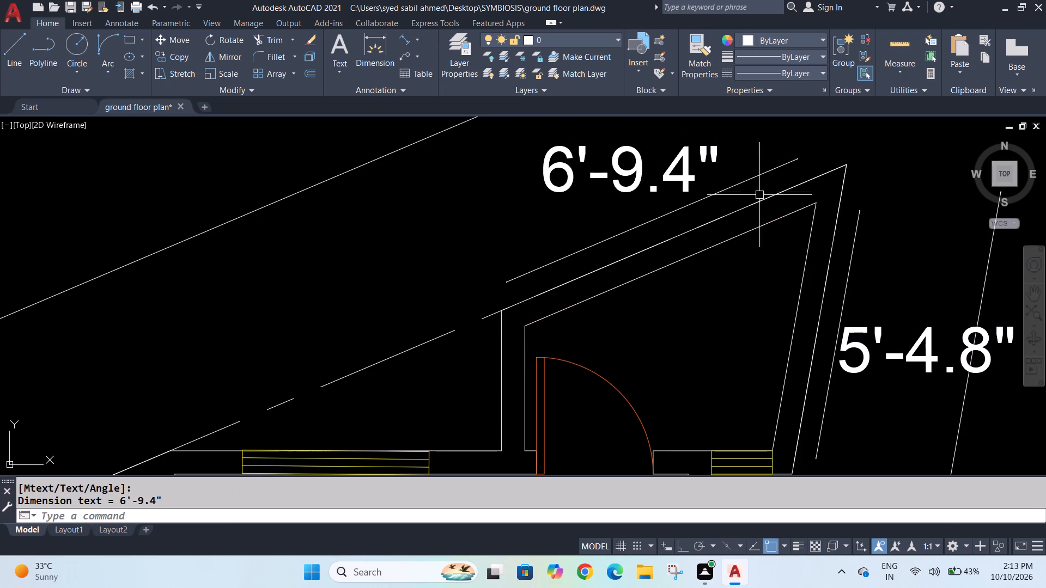
key("Escape")
scroll(708, 268, "down", 2)
scroll(625, 491, "down", 2)
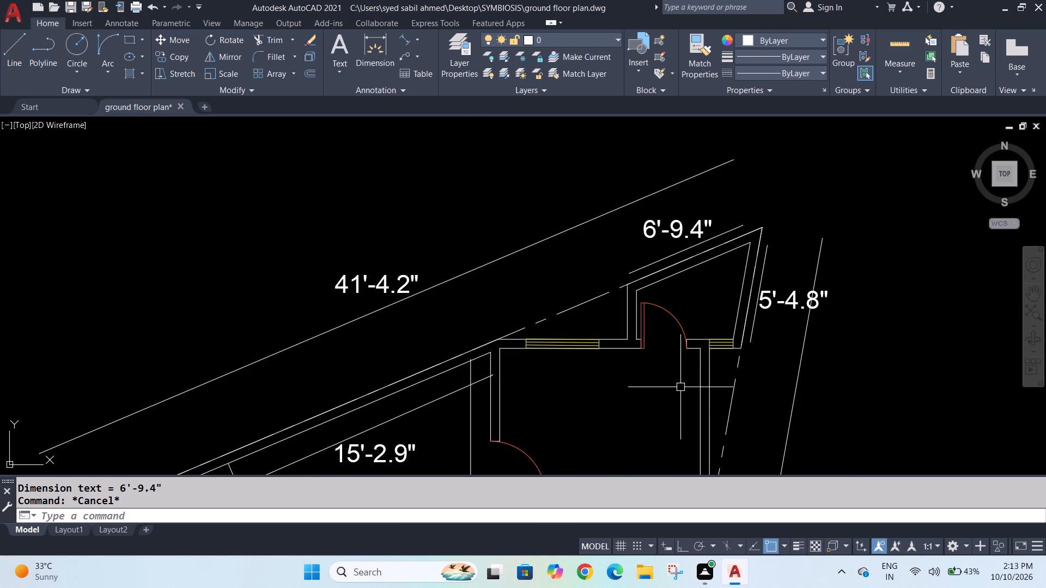
middle_click_drag(641, 436, 638, 437)
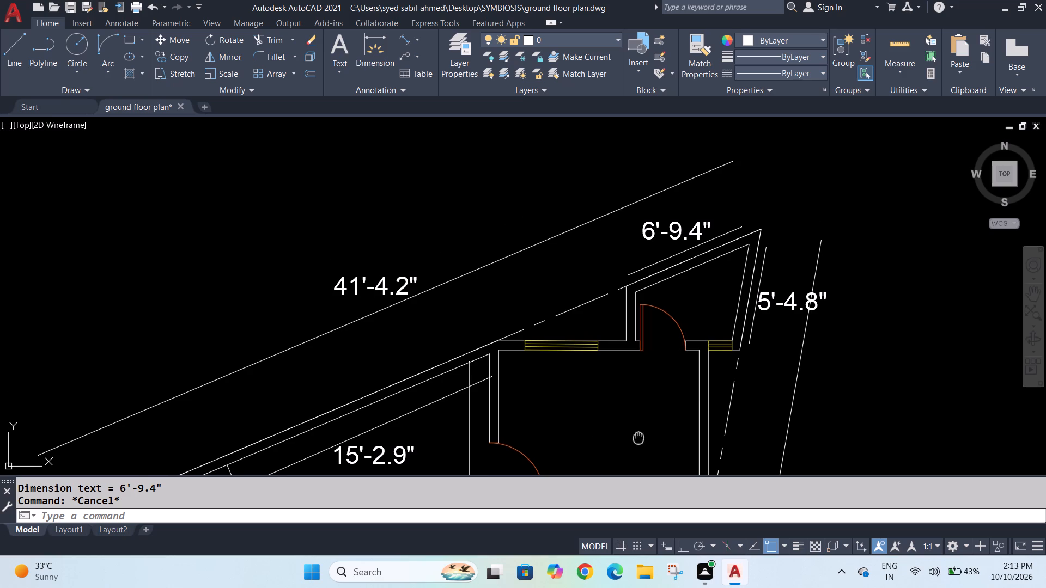
With ortho turned on, add a vertical linear dimension from the staircase's outer south wall to the southern plot boundary, near the east side.
middle_click_drag(638, 437, 662, 108)
middle_click_drag(629, 288, 612, 109)
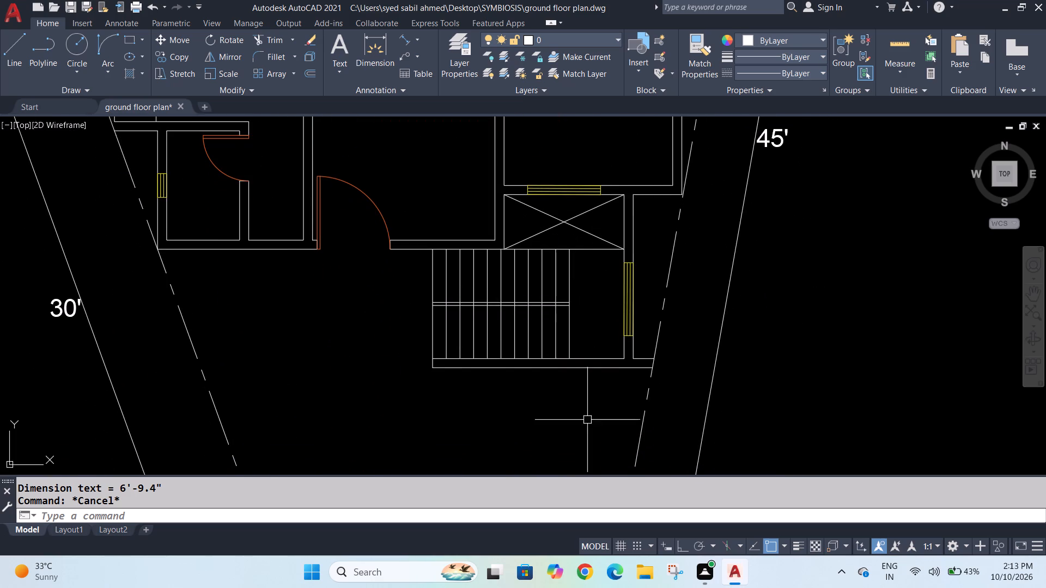
middle_click_drag(587, 420, 589, 235)
scroll(589, 235, "up", 1)
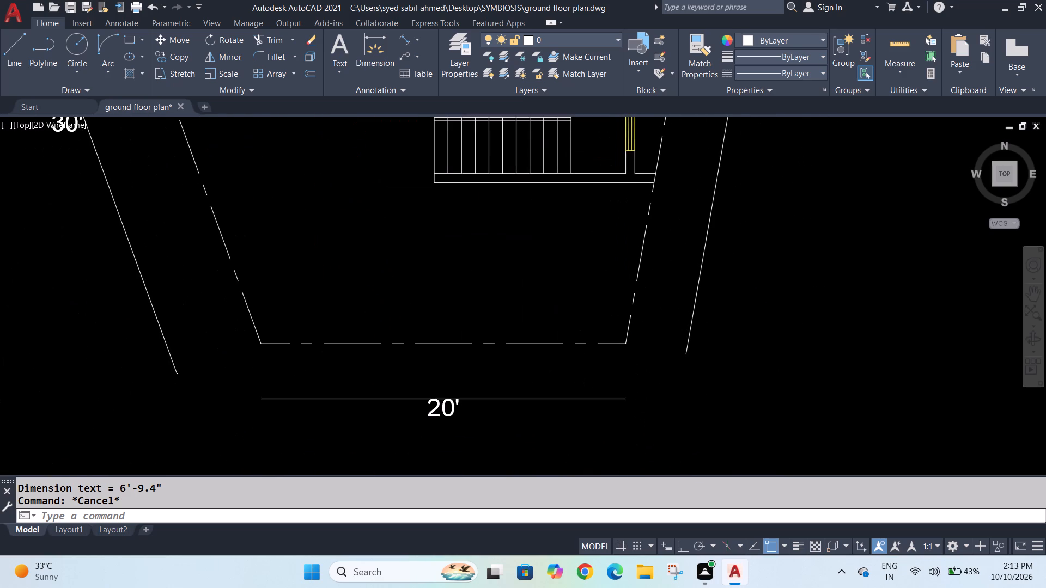
left_click(418, 37)
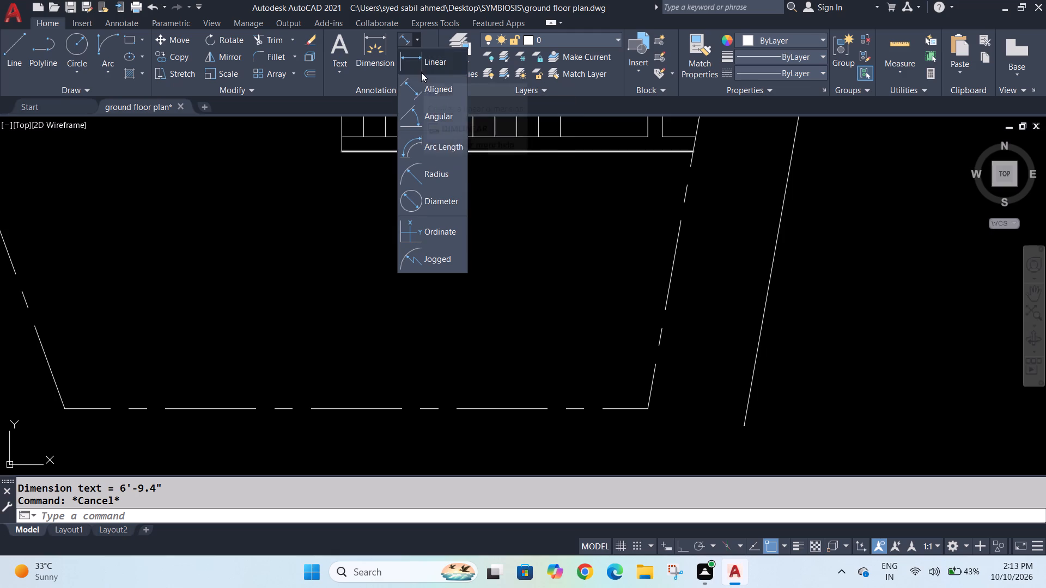
left_click(415, 66)
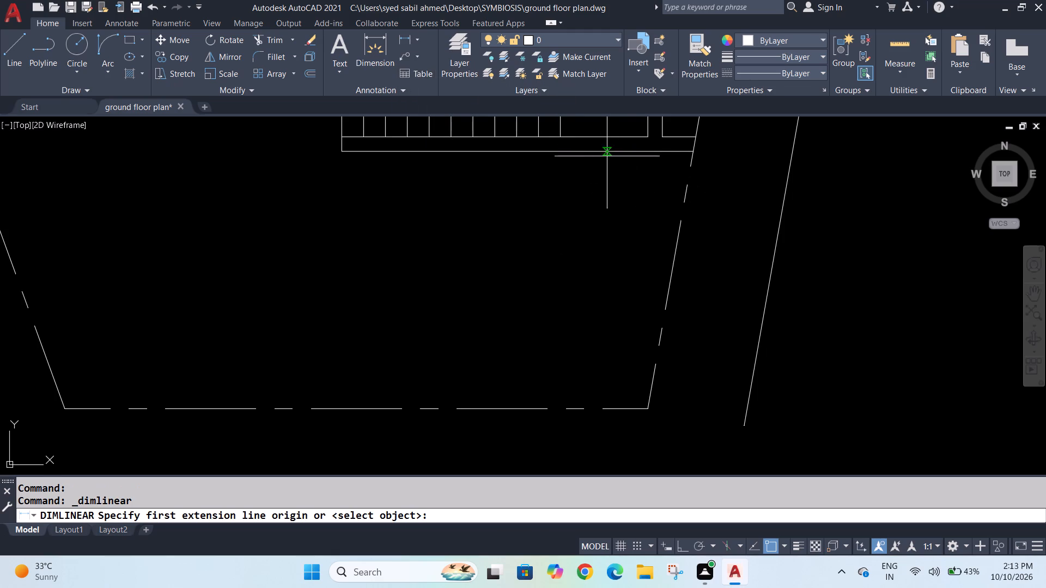
left_click(623, 152)
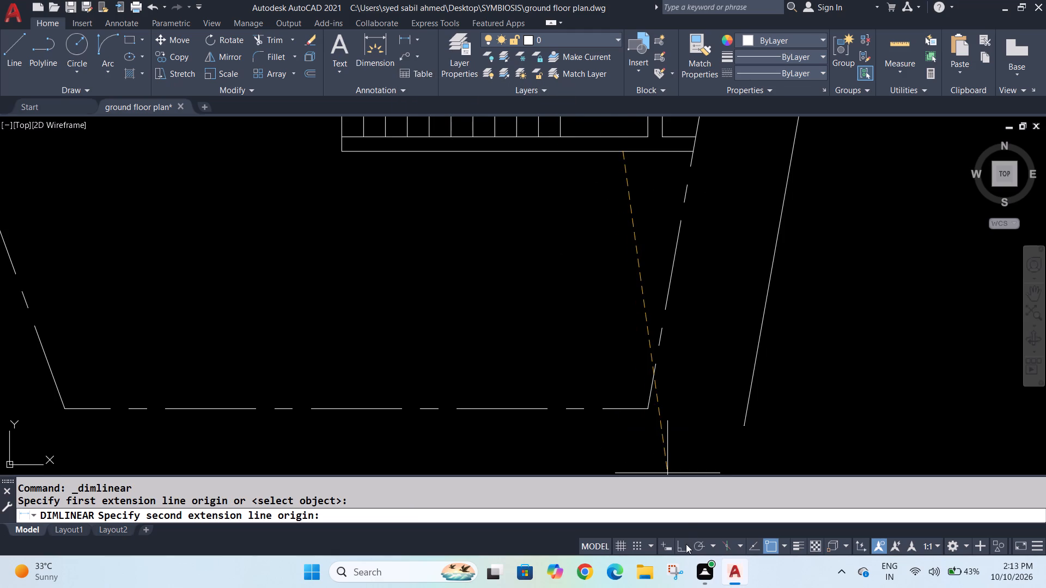
left_click(682, 554)
left_click(625, 409)
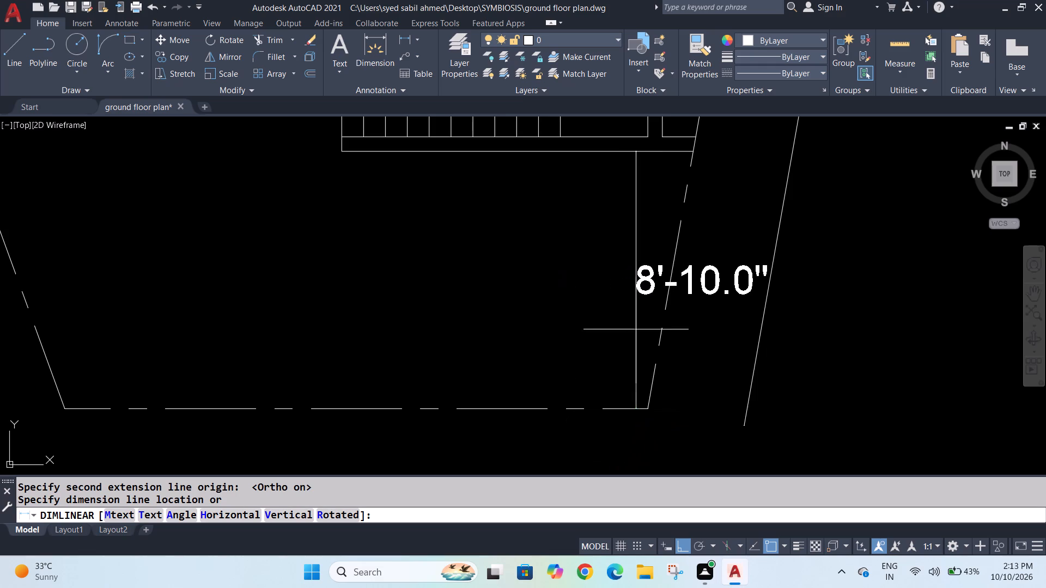
left_click(640, 281)
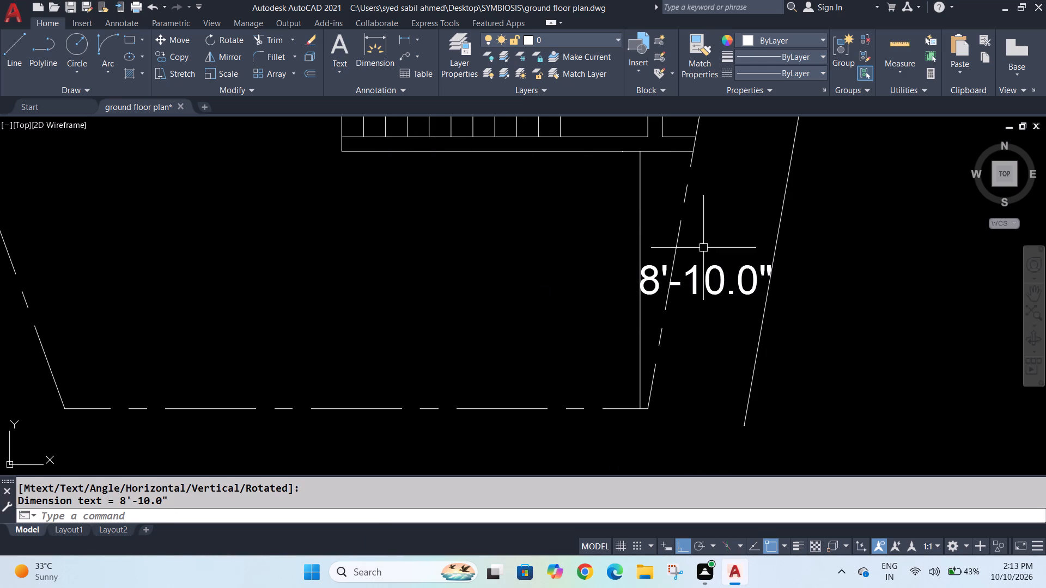
Add a horizontal linear dimension across the open front area between the slanted east and west plot boundaries.
left_click(405, 40)
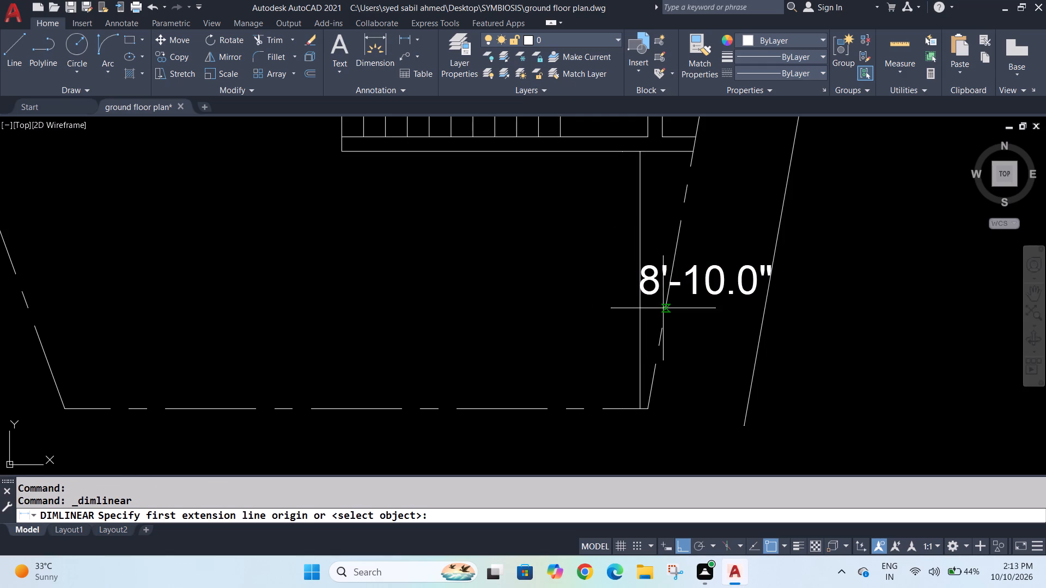
left_click(664, 303)
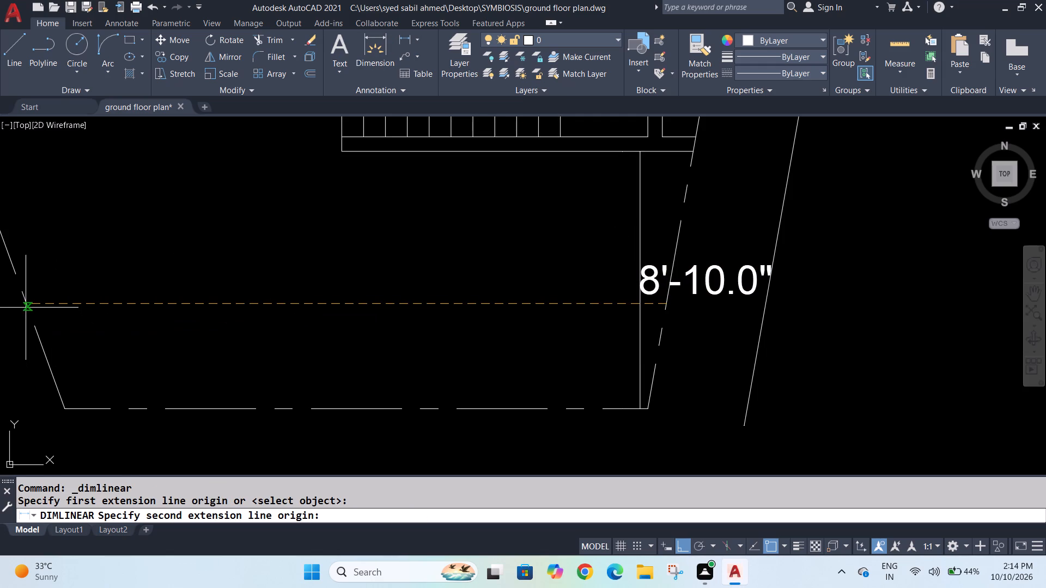
left_click(27, 305)
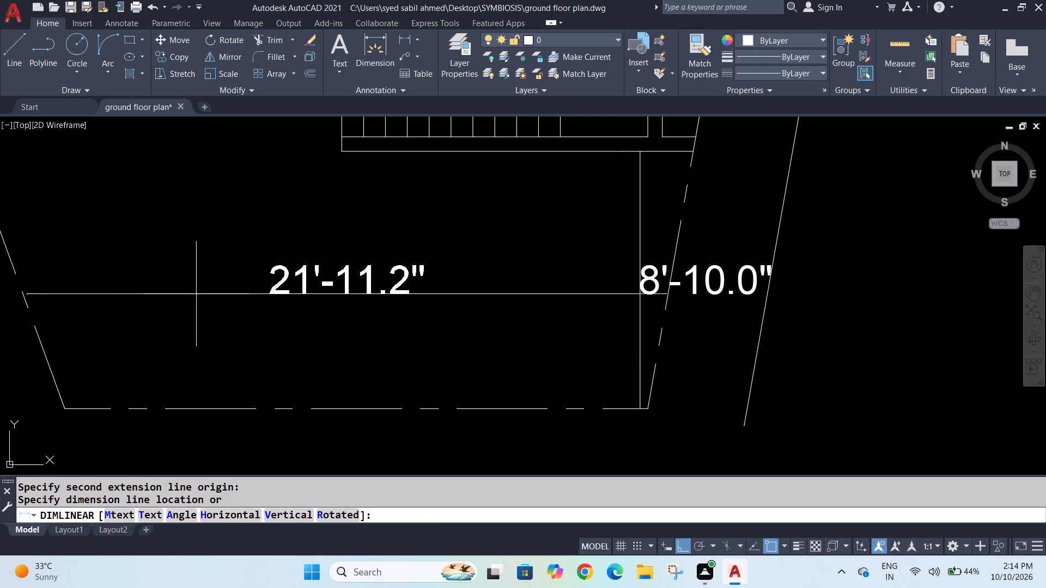
left_click(196, 294)
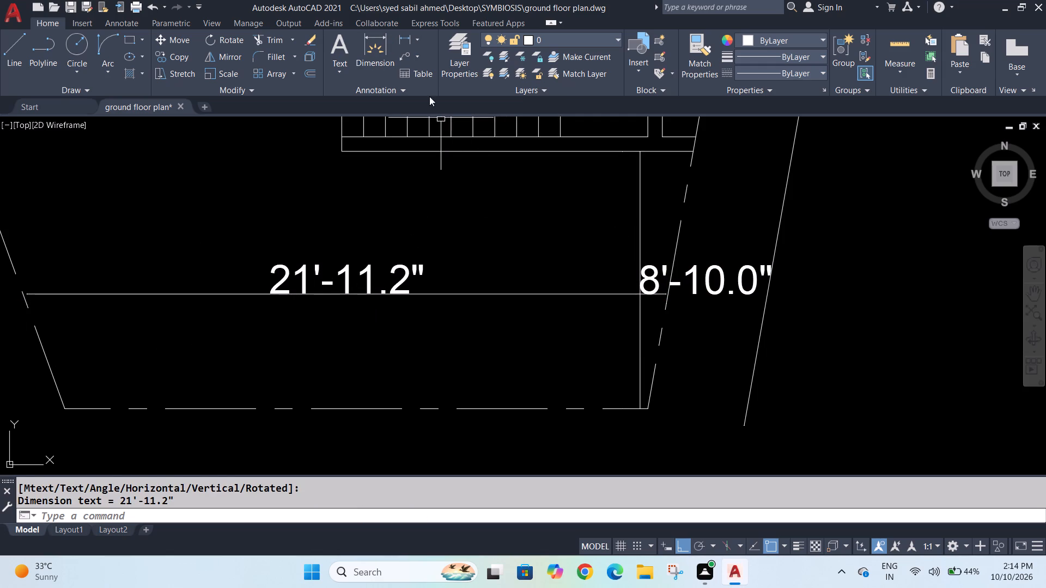
Add a vertical linear dimension from the southern plot boundary to the small southwest room's outer south wall.
left_click(406, 34)
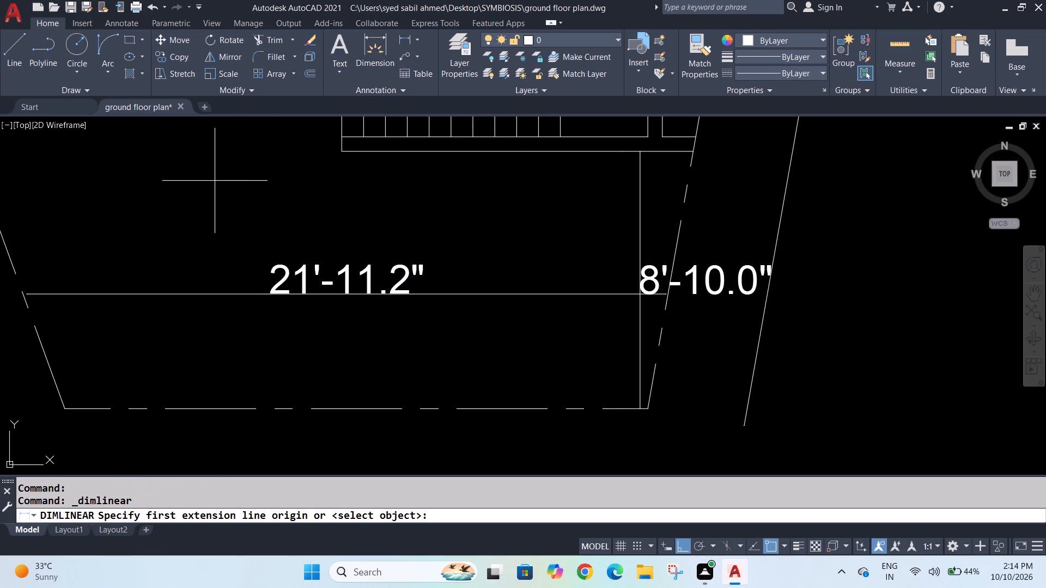
middle_click_drag(214, 183, 548, 294)
scroll(548, 294, "down", 1)
middle_click(548, 294)
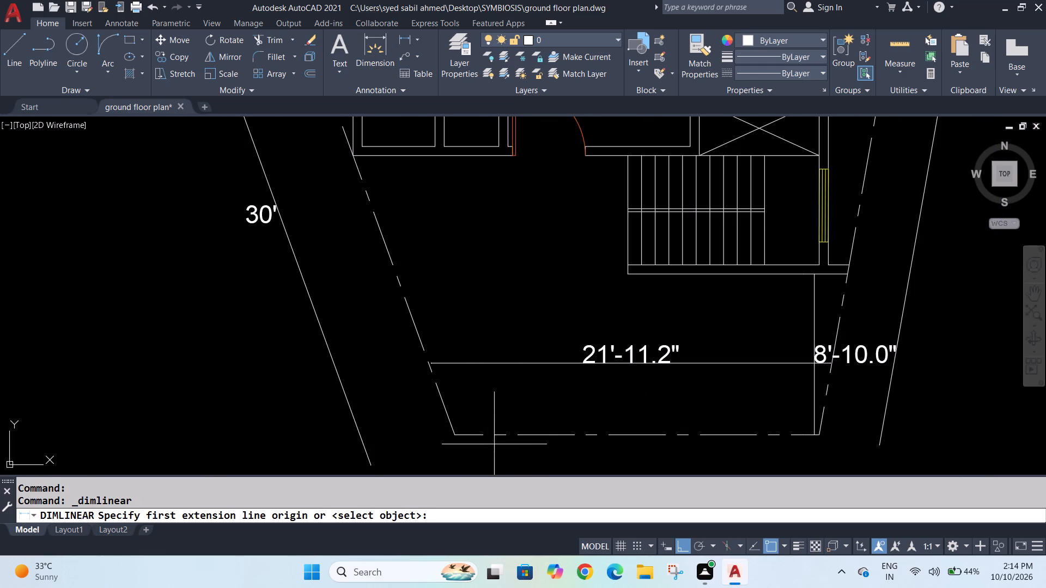
left_click(479, 435)
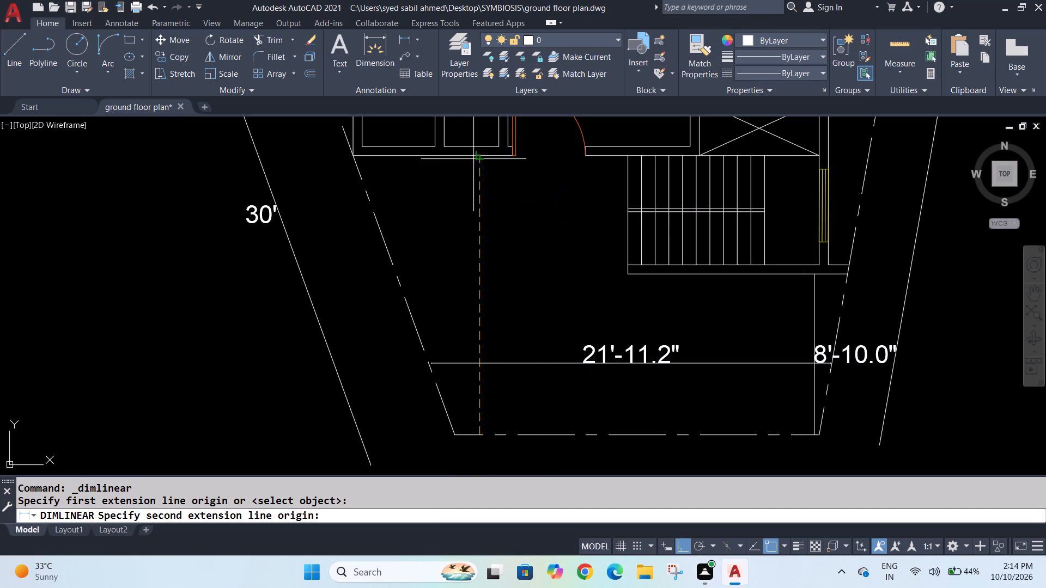
left_click(479, 156)
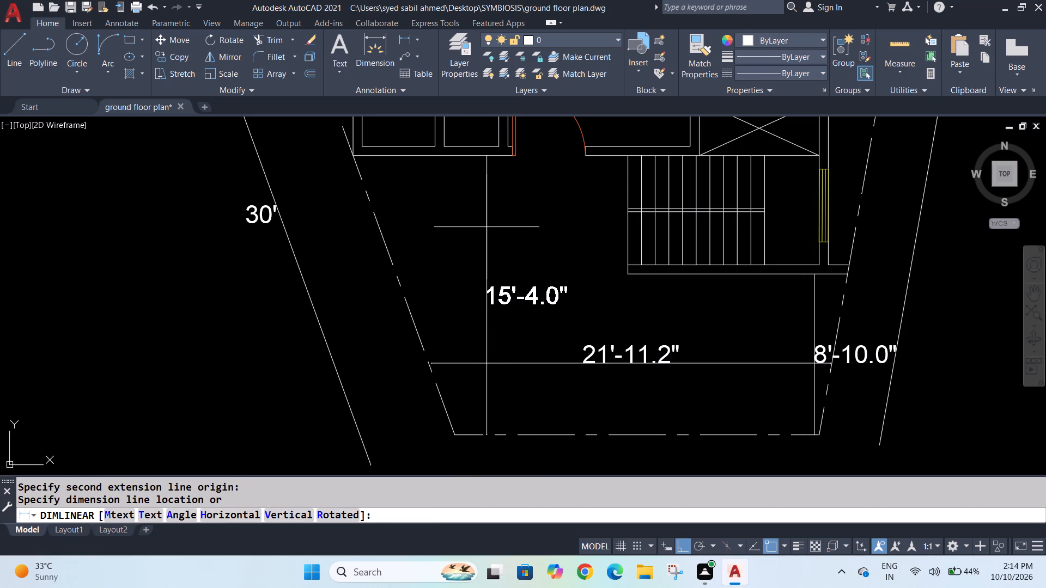
left_click(486, 227)
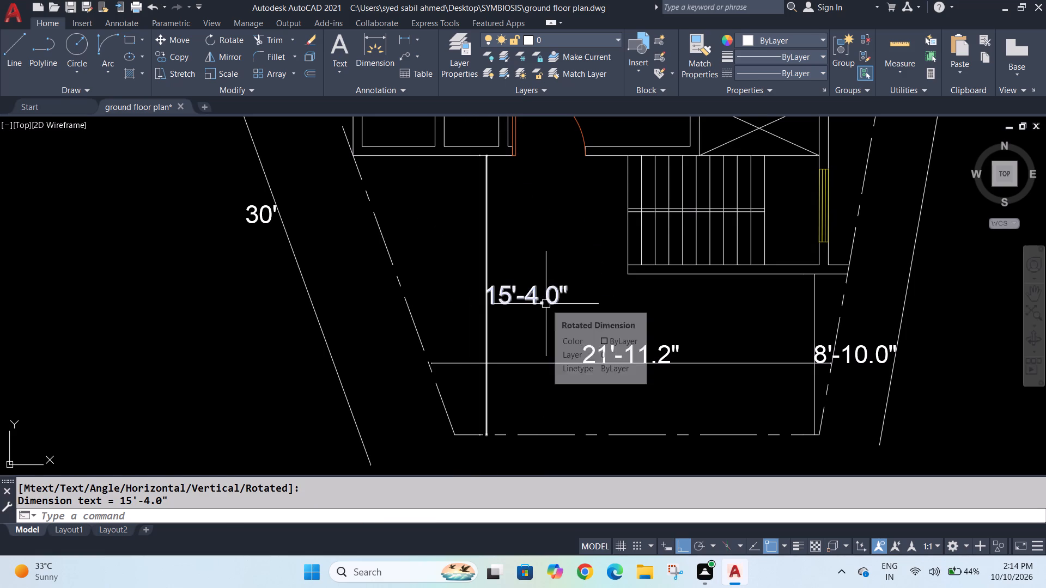
Add a vertical linear dimension from the counter's slanted edge to the wall below it in the northwest room.
scroll(560, 309, "down", 1)
scroll(557, 230, "down", 1)
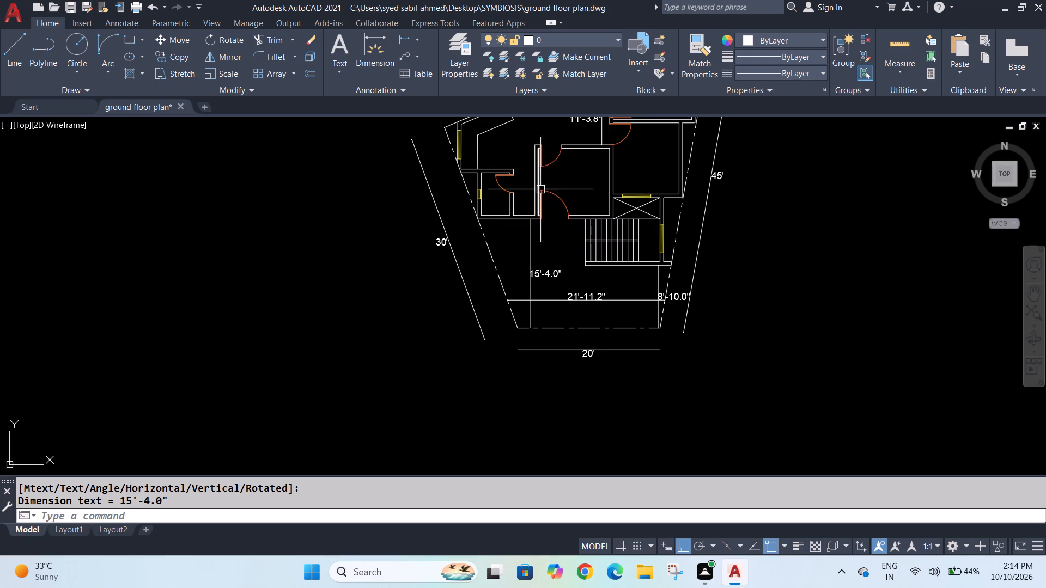
middle_click_drag(563, 182, 536, 269)
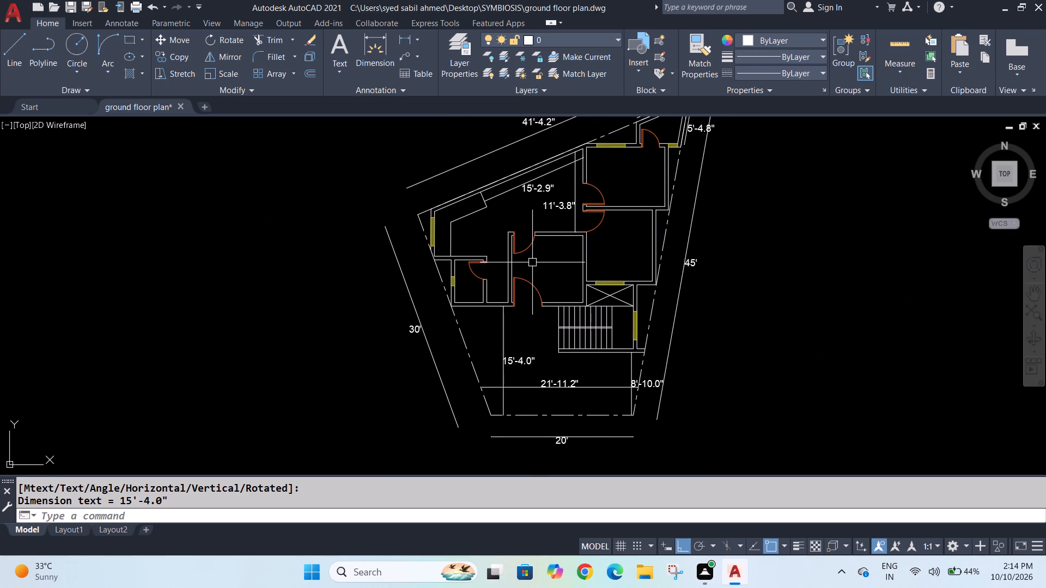
scroll(492, 277, "up", 2)
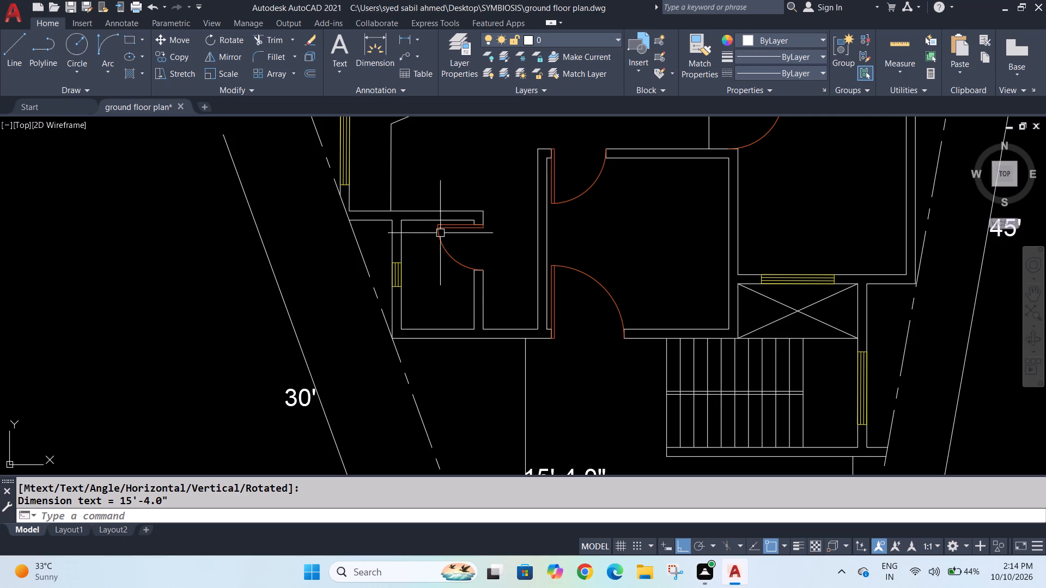
middle_click_drag(421, 177, 441, 288)
scroll(441, 279, "up", 1)
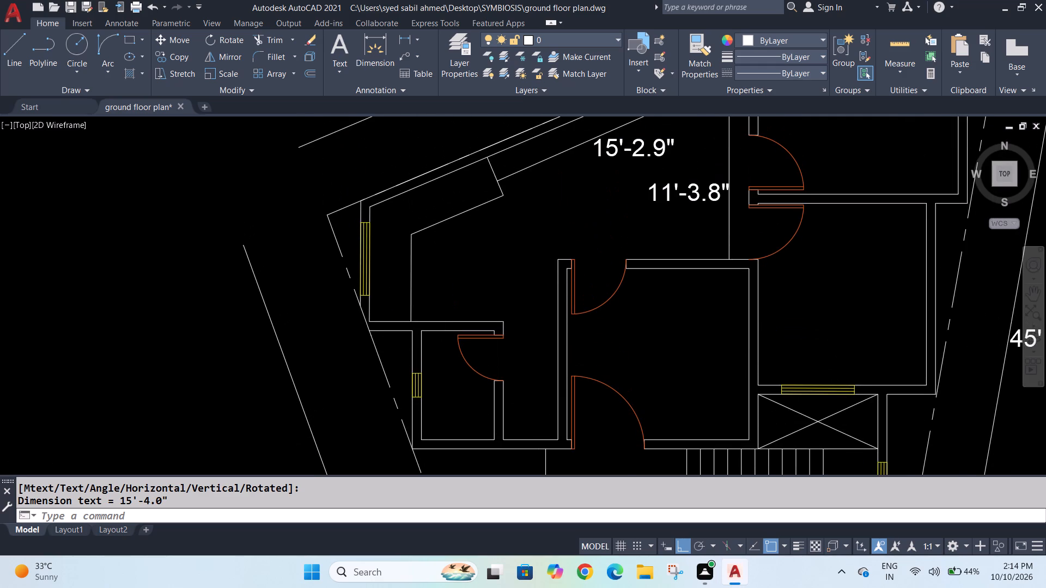
scroll(441, 279, "up", 1)
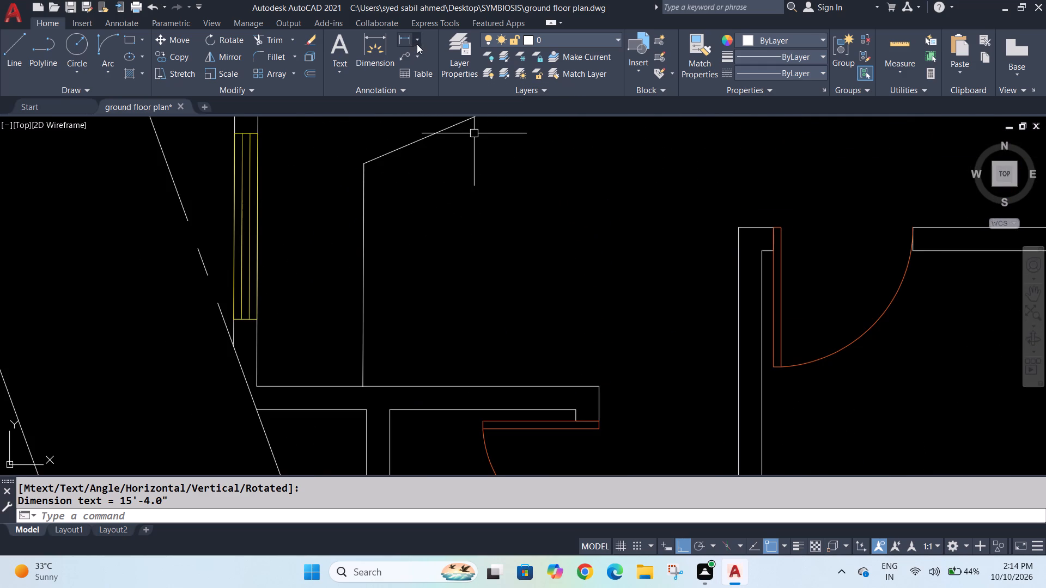
left_click(403, 38)
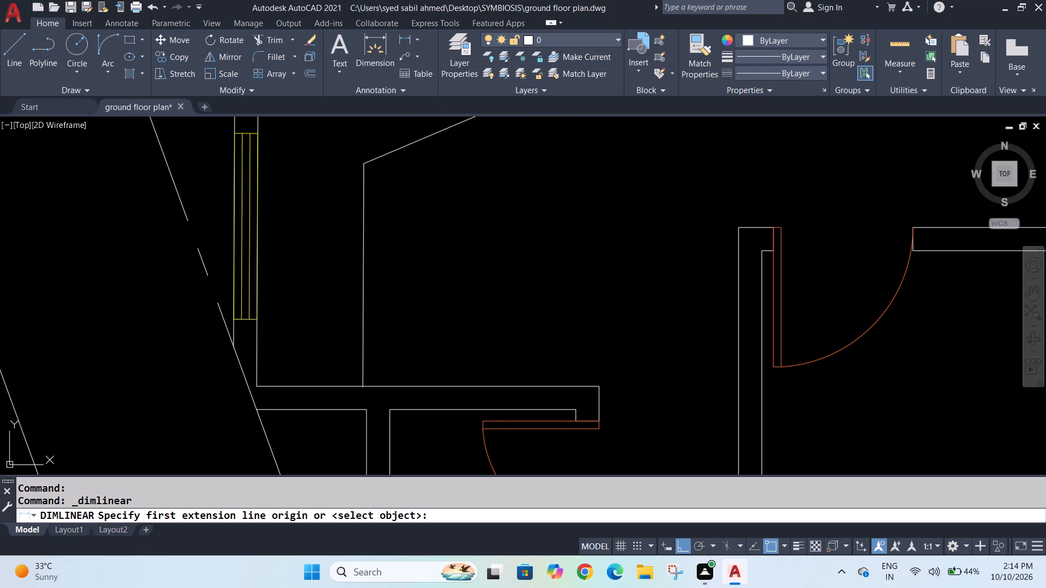
left_click(409, 143)
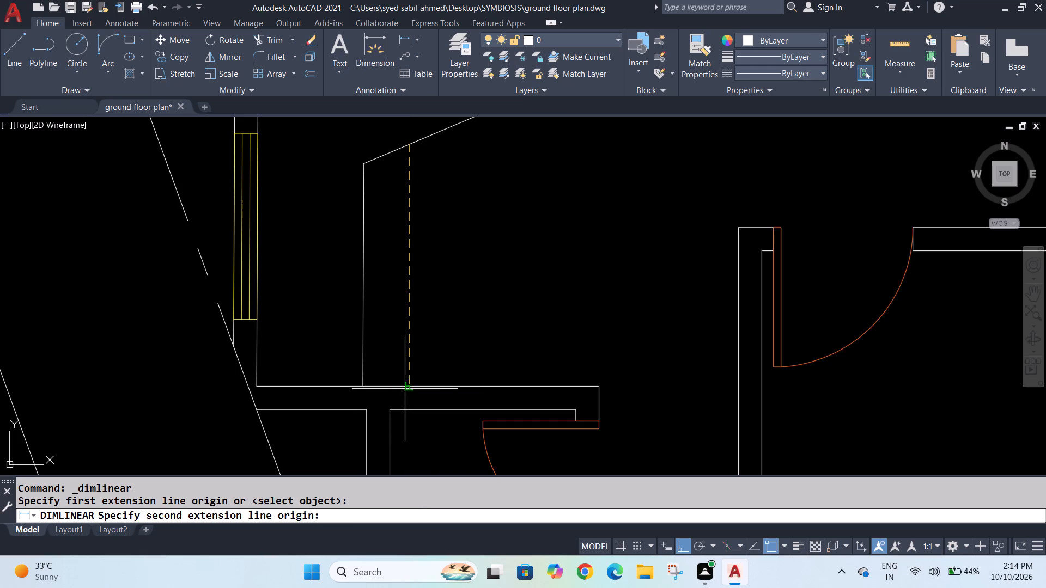
left_click(408, 381)
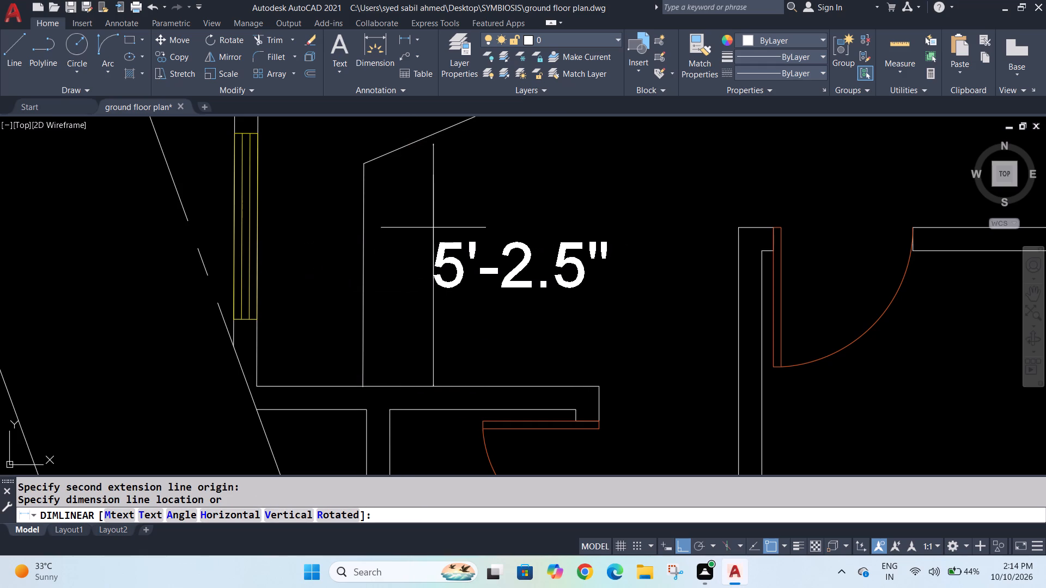
left_click(412, 245)
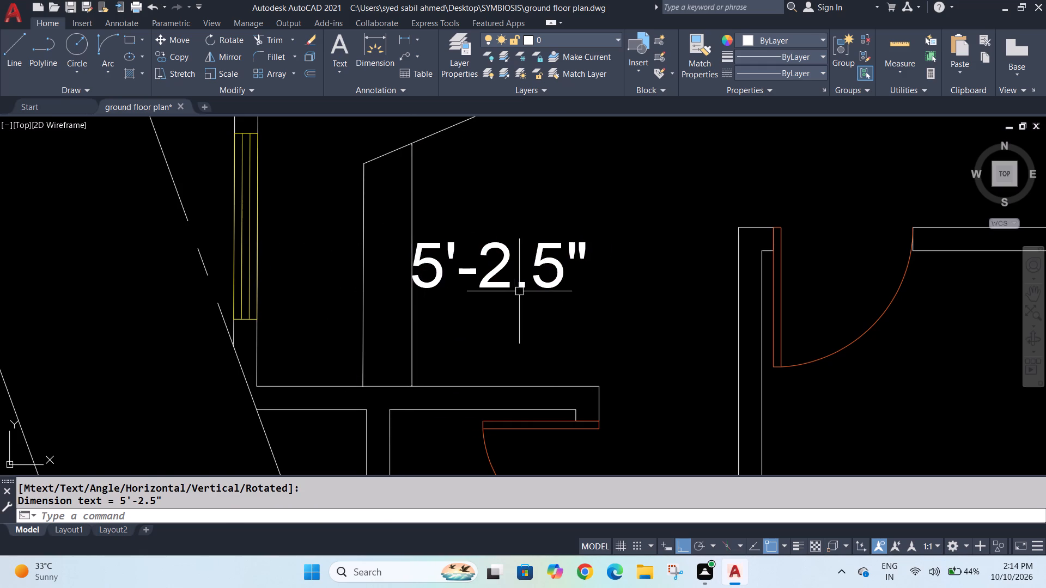
Add a horizontal linear dimension from the counter's vertical edge to the wall's east end, placed just above that wall.
left_click(406, 39)
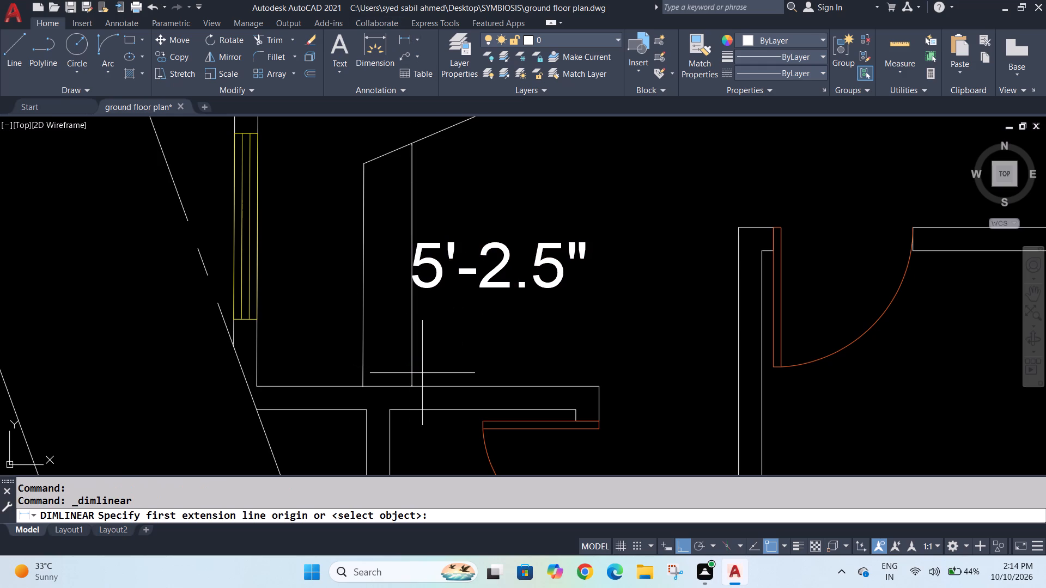
left_click(364, 386)
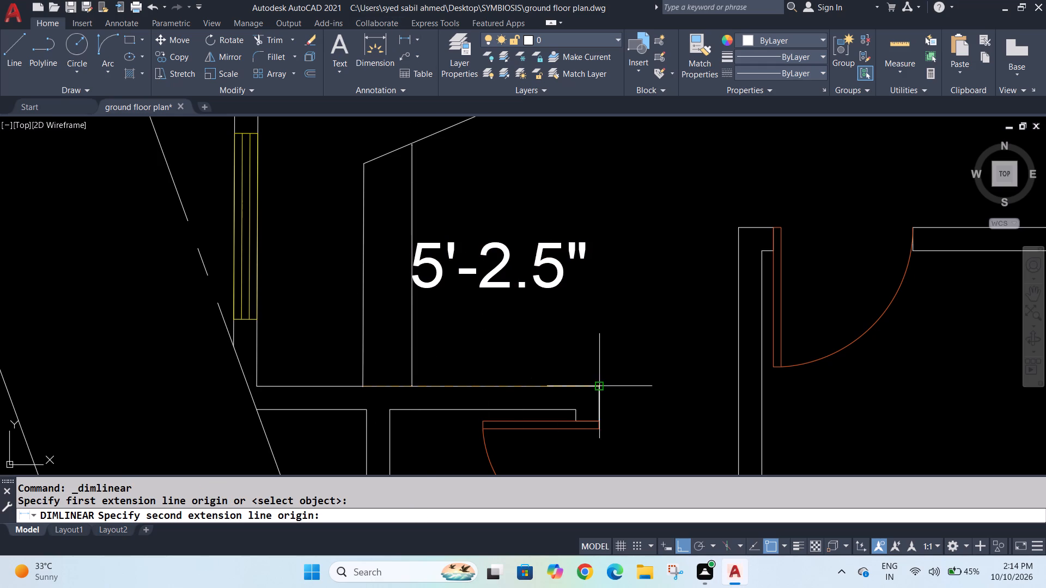
left_click(595, 388)
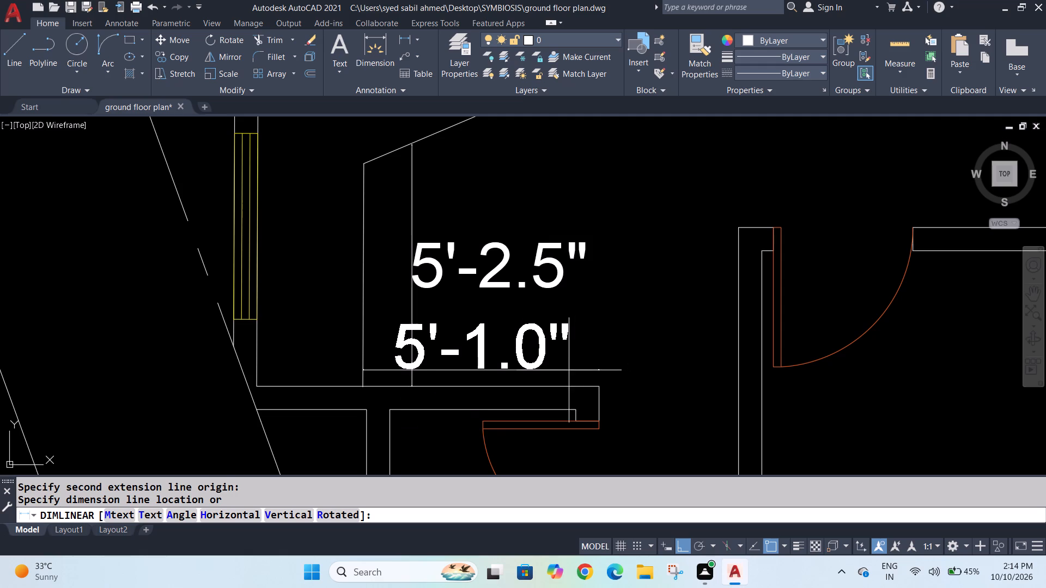
left_click(569, 370)
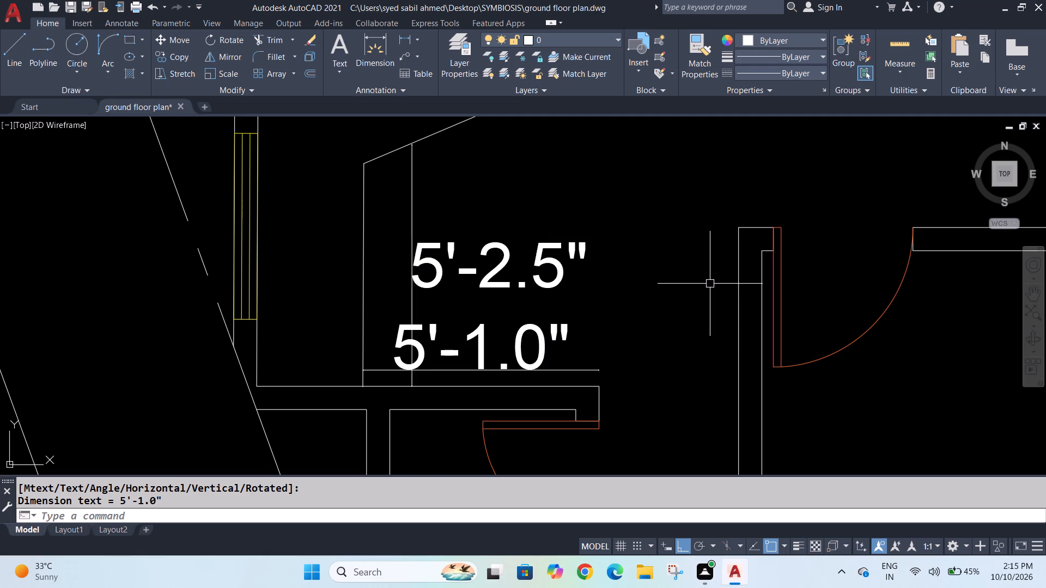
Add a multiline text label KITCHEN in the northwest room by the counter's slanted edge, with its text frame narrowed to the word.
scroll(667, 204, "down", 3)
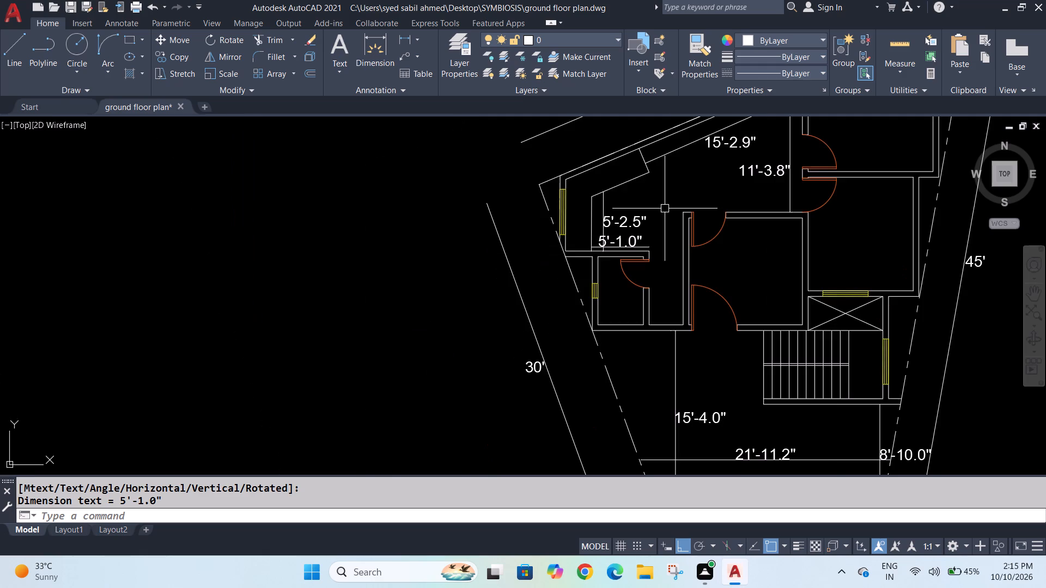
scroll(665, 209, "up", 2)
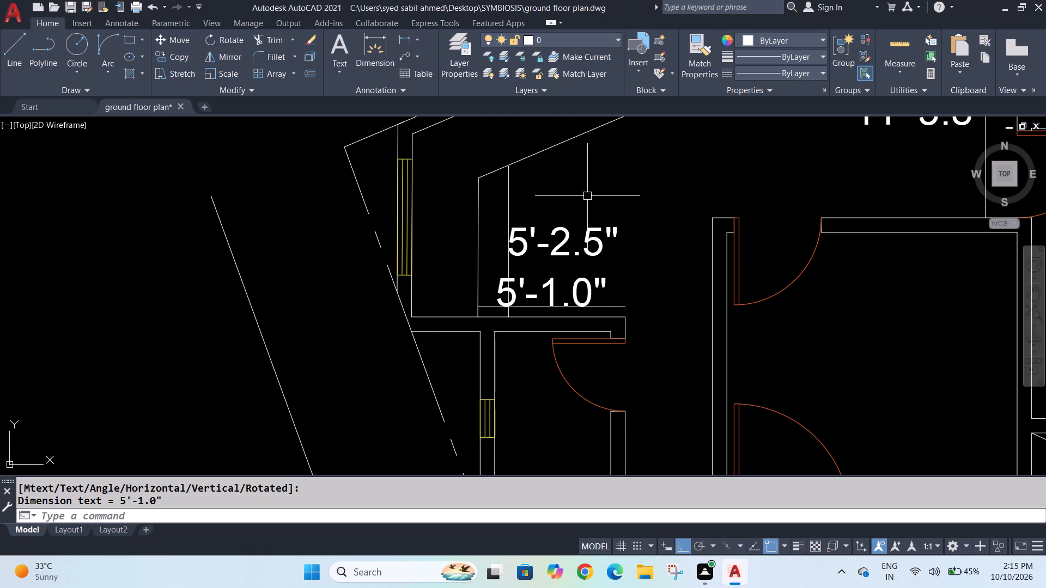
scroll(587, 197, "down", 1)
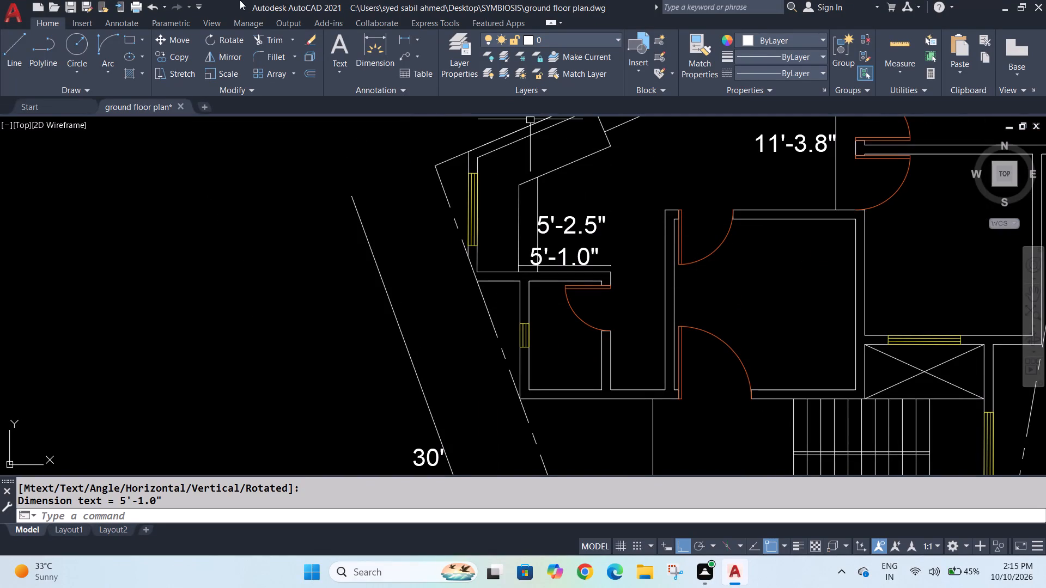
left_click(345, 71)
left_click(356, 101)
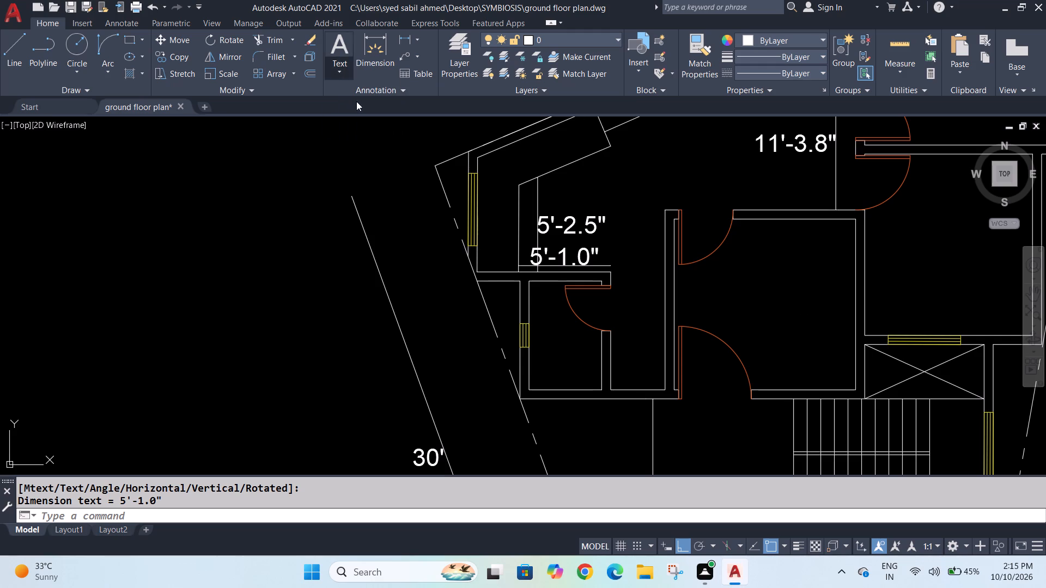
left_click(554, 180)
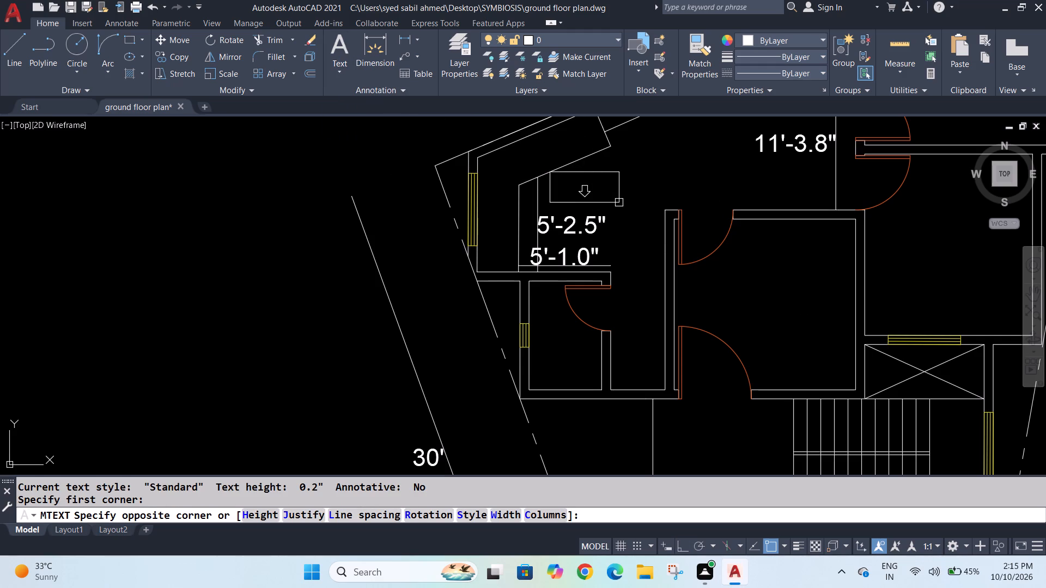
left_click(619, 203)
scroll(680, 187, "down", 3)
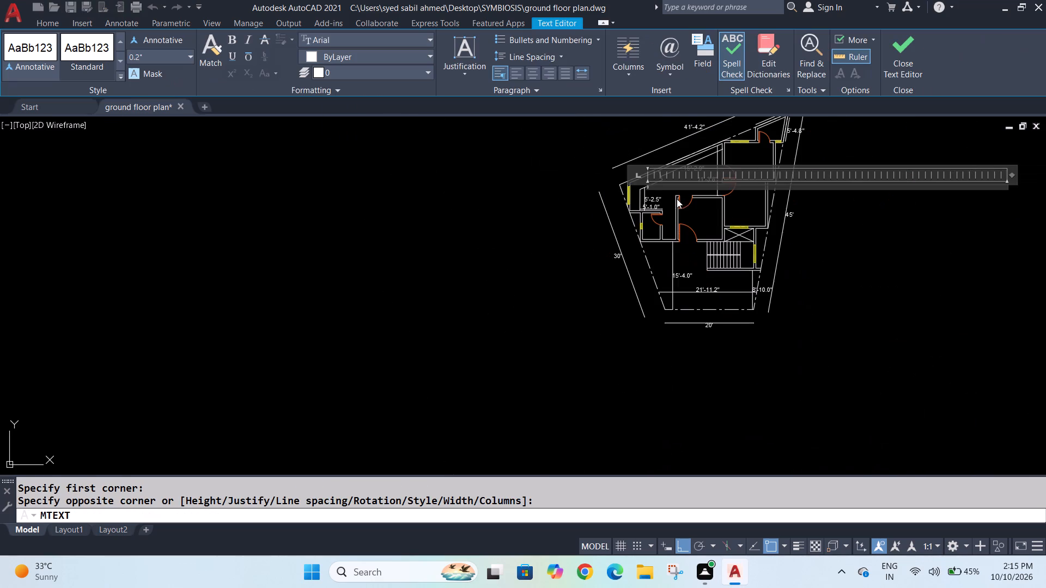
left_click_drag(1011, 174, 716, 198)
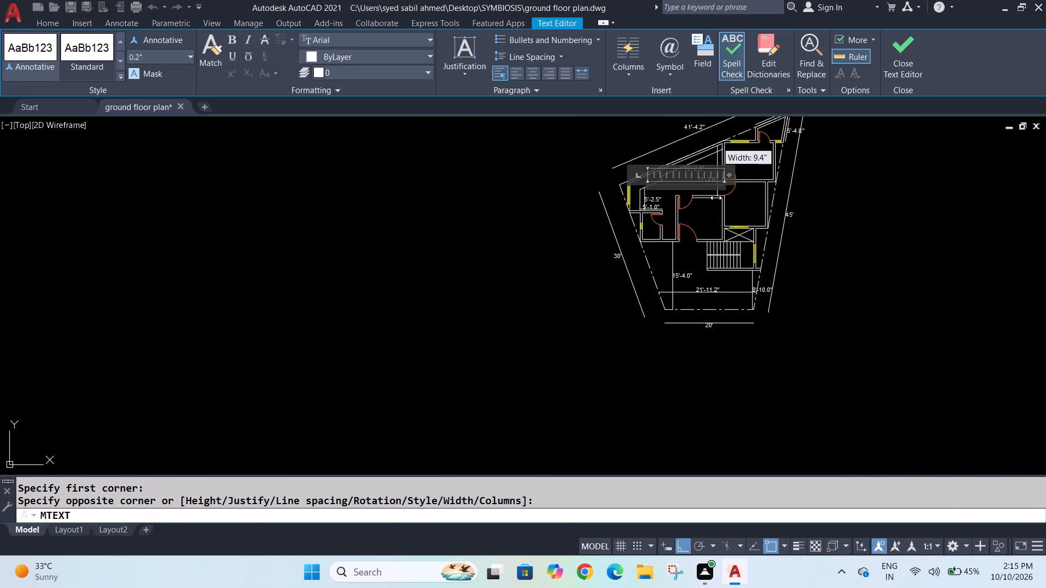
left_click_drag(716, 198, 697, 191)
scroll(654, 180, "up", 3)
scroll(654, 225, "up", 1)
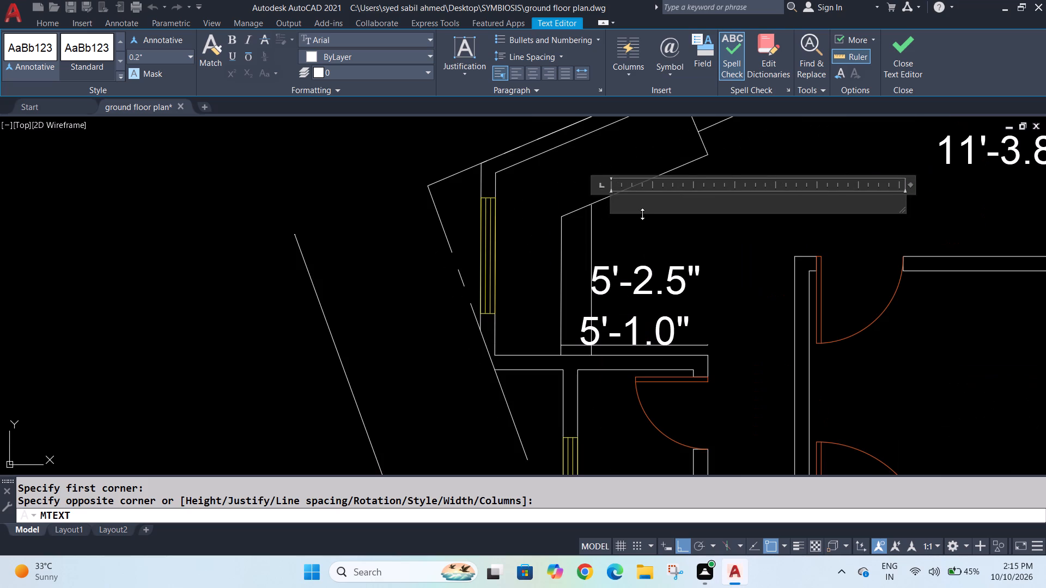
key("k")
key("BackSpace")
type("KI")
type("TCHEN")
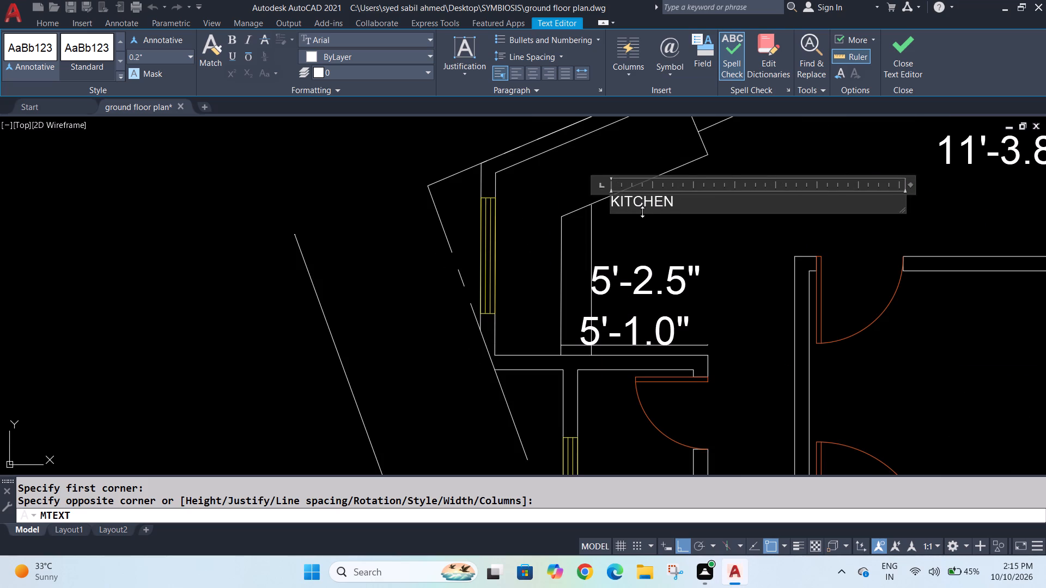
left_click_drag(908, 187, 680, 195)
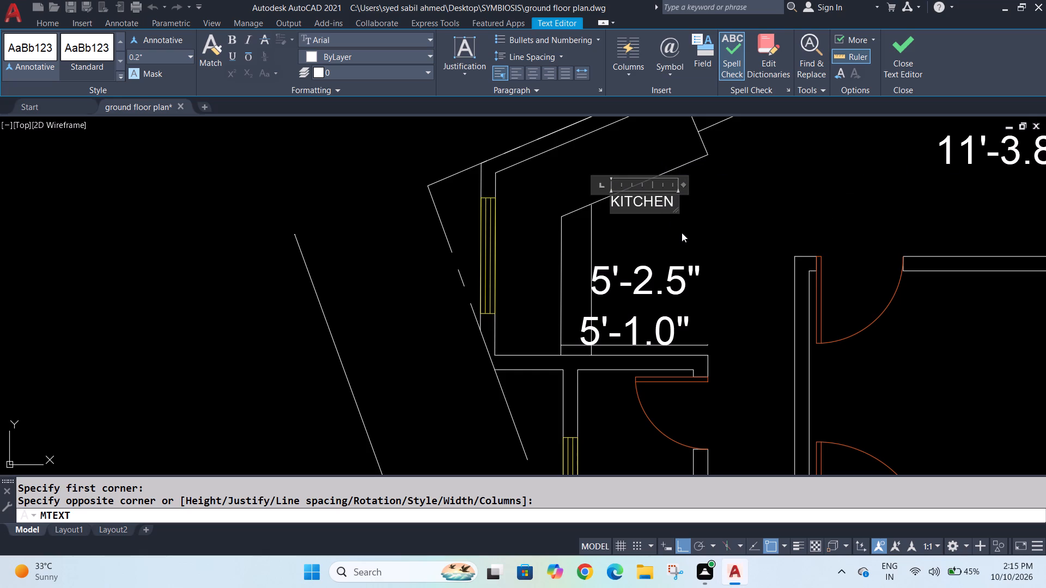
left_click(682, 232)
Move the KITCHEN label straight down so it sits clear below the counter's slanted edge.
scroll(607, 195, "up", 5)
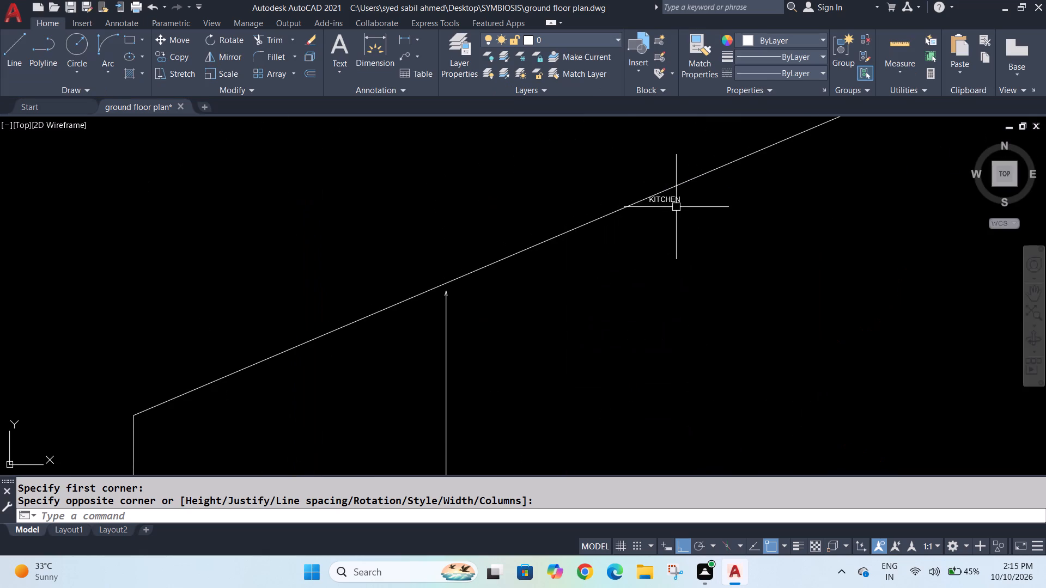
left_click(674, 203)
left_click_drag(674, 203, 701, 285)
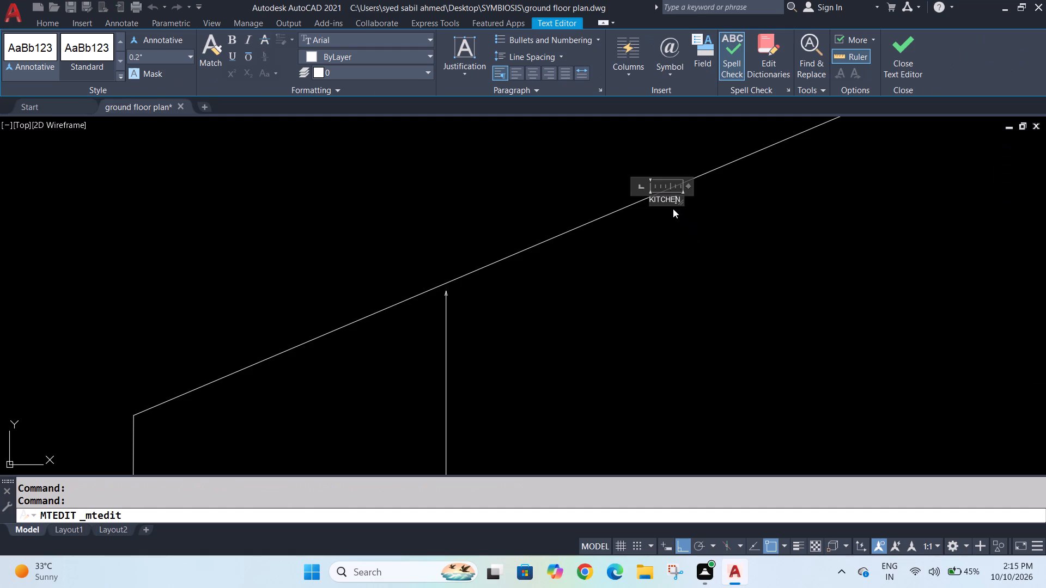
left_click_drag(670, 200, 670, 241)
left_click(682, 240)
left_click(682, 198)
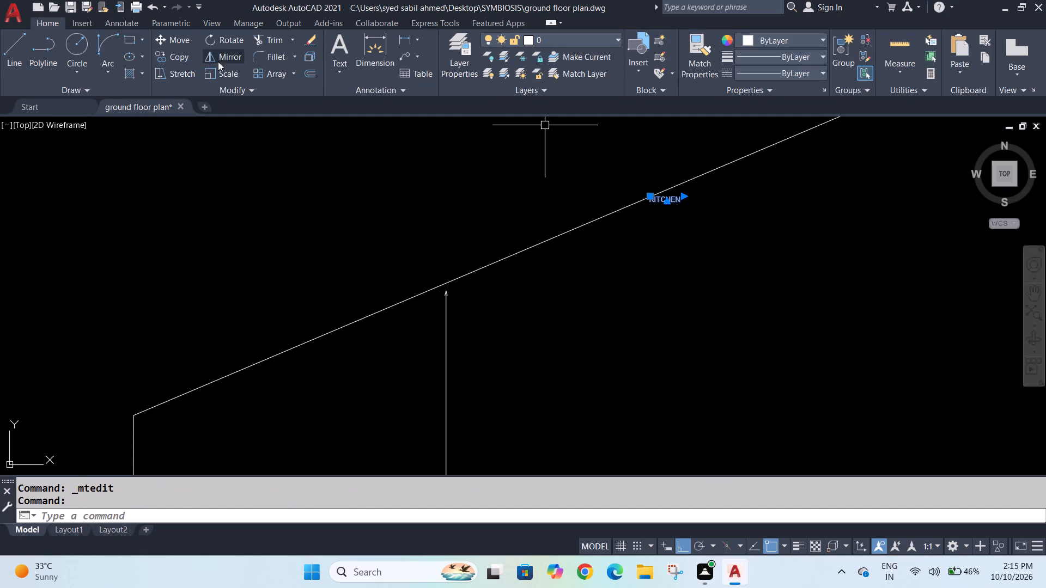
left_click(177, 40)
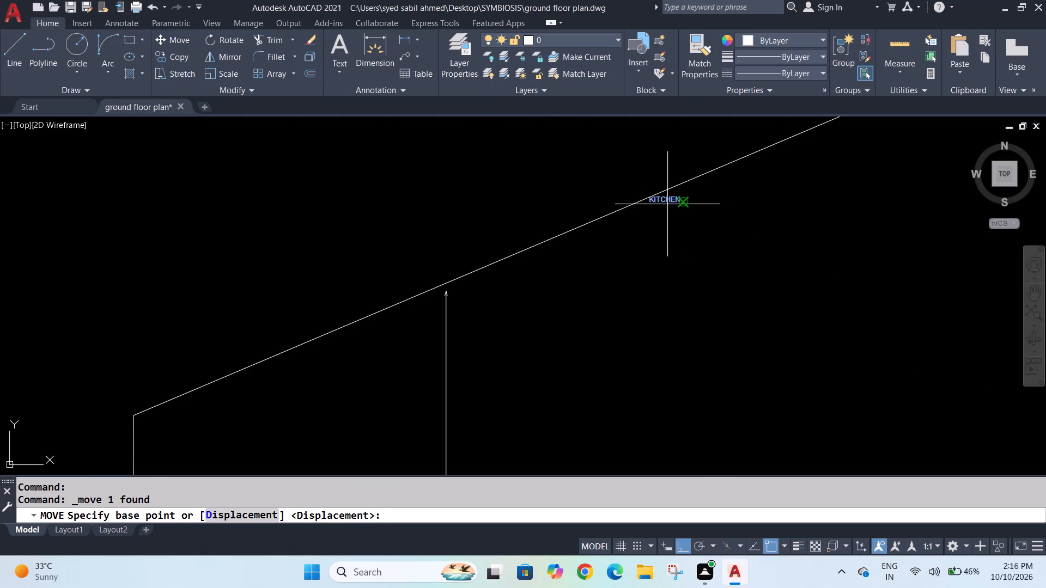
left_click(684, 203)
left_click(682, 336)
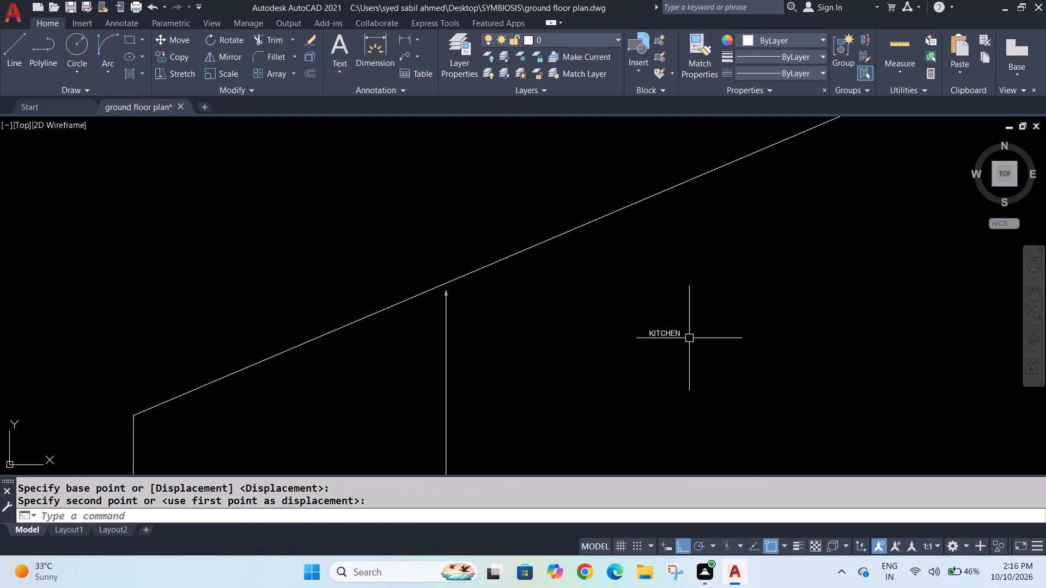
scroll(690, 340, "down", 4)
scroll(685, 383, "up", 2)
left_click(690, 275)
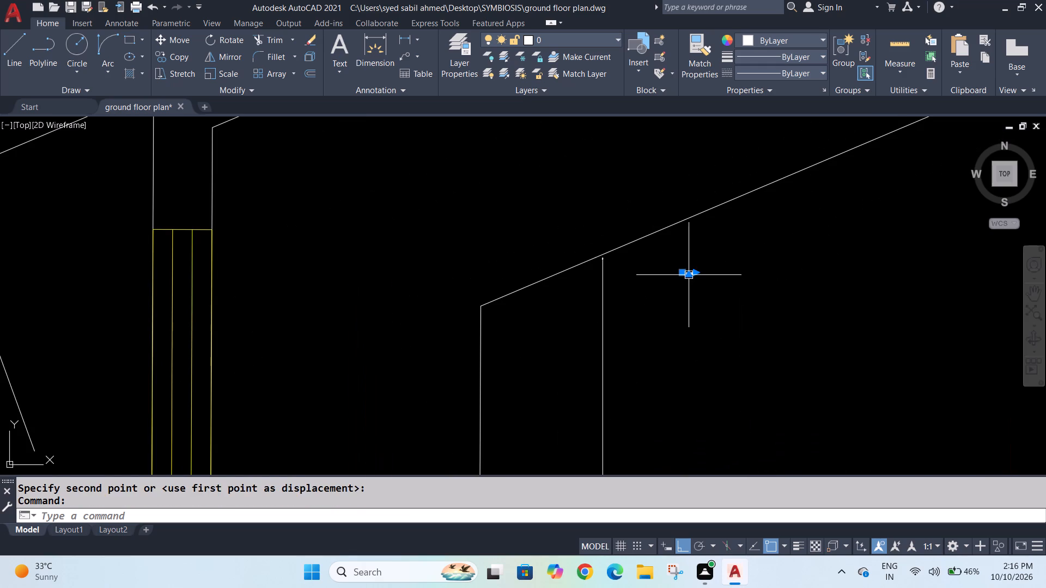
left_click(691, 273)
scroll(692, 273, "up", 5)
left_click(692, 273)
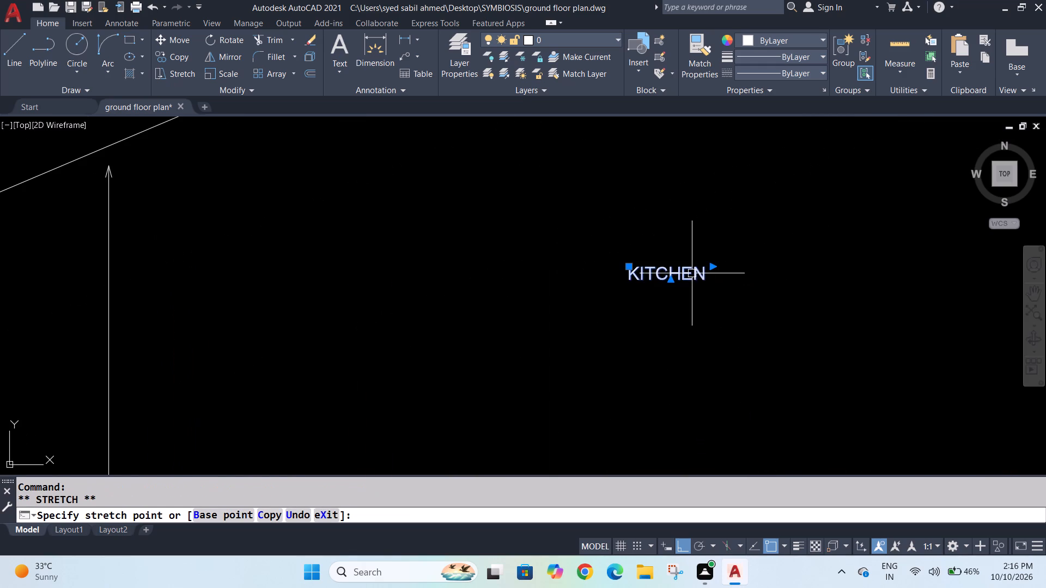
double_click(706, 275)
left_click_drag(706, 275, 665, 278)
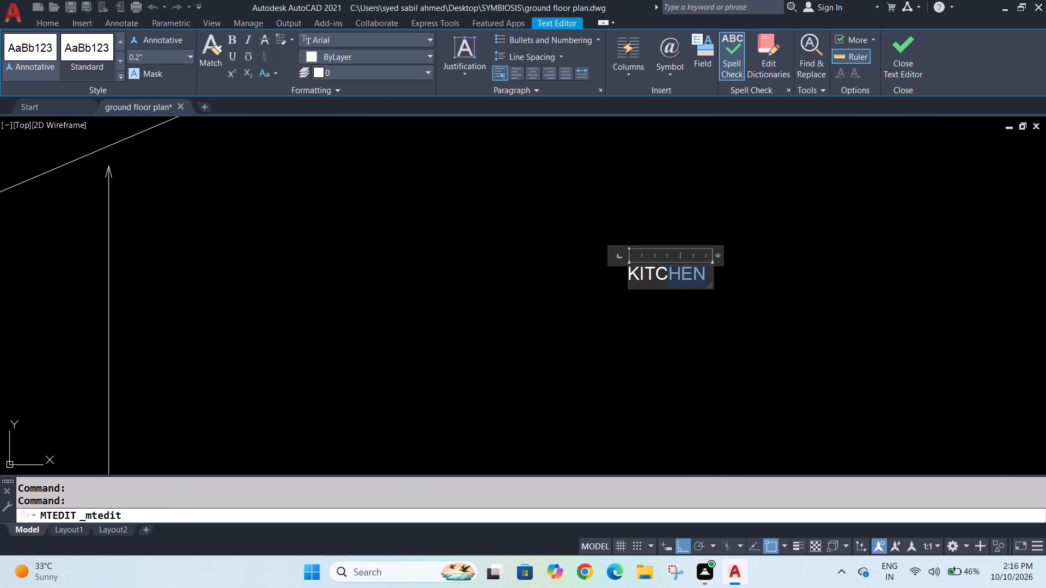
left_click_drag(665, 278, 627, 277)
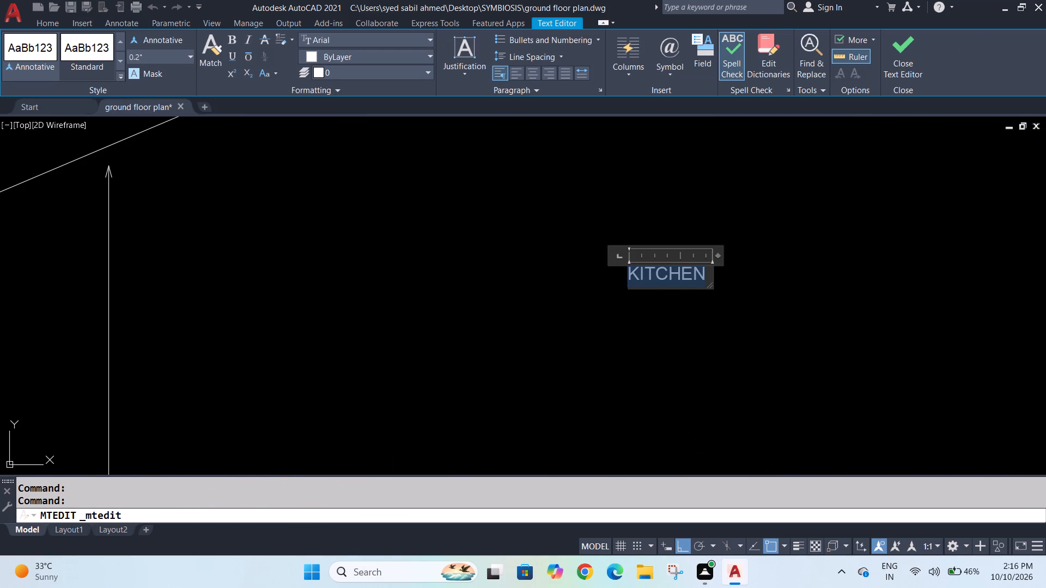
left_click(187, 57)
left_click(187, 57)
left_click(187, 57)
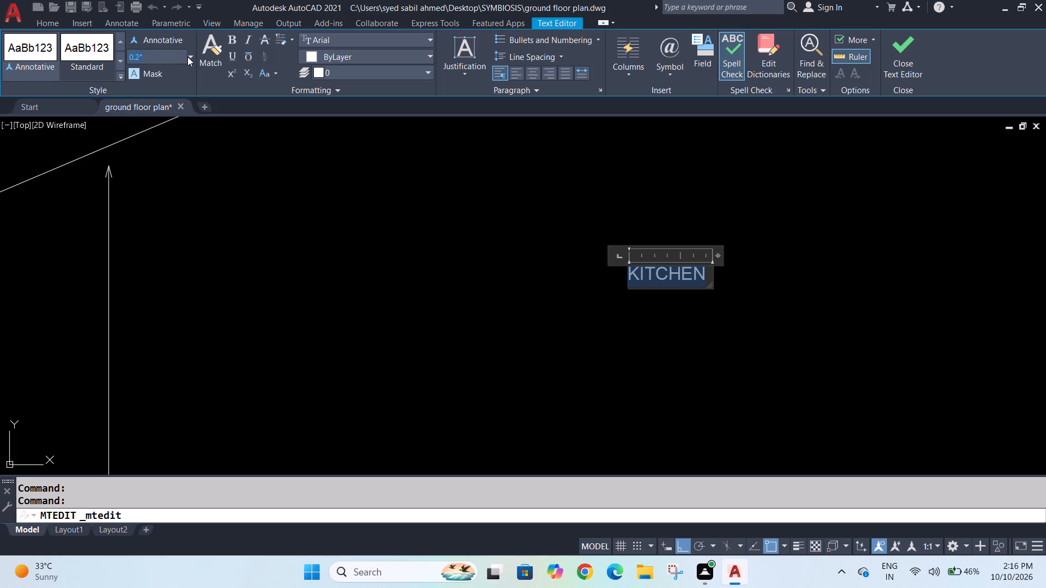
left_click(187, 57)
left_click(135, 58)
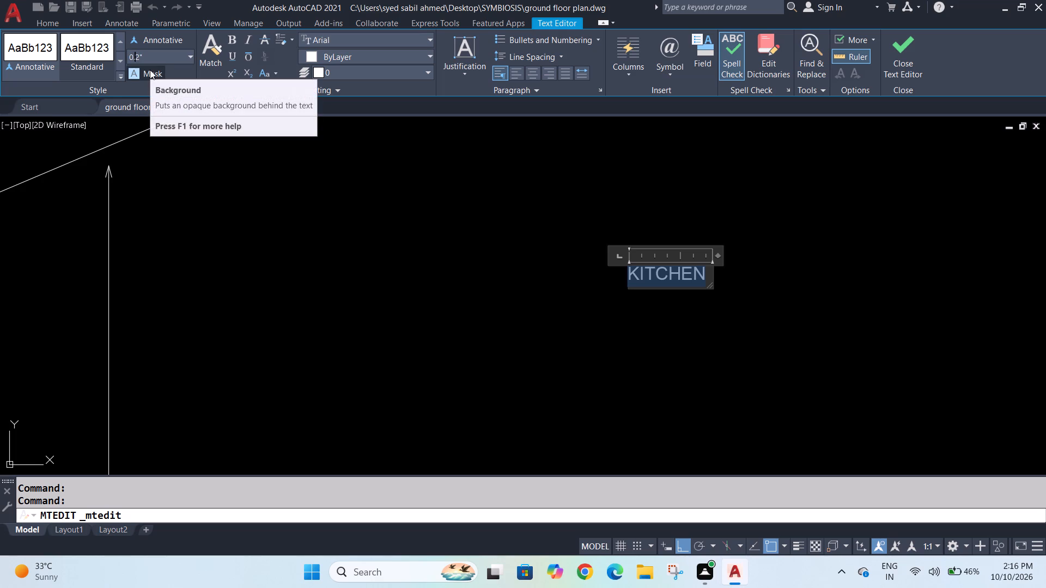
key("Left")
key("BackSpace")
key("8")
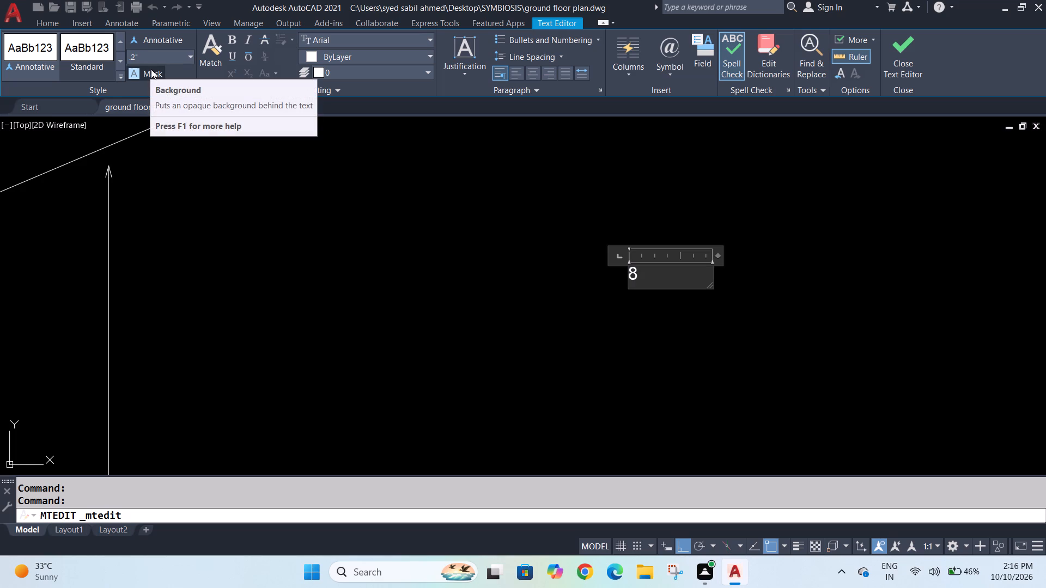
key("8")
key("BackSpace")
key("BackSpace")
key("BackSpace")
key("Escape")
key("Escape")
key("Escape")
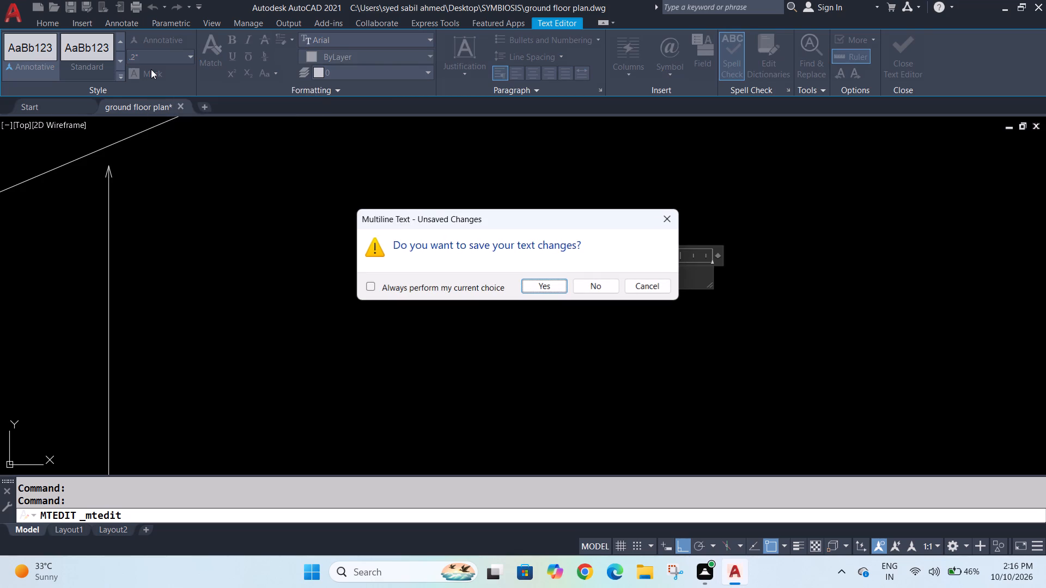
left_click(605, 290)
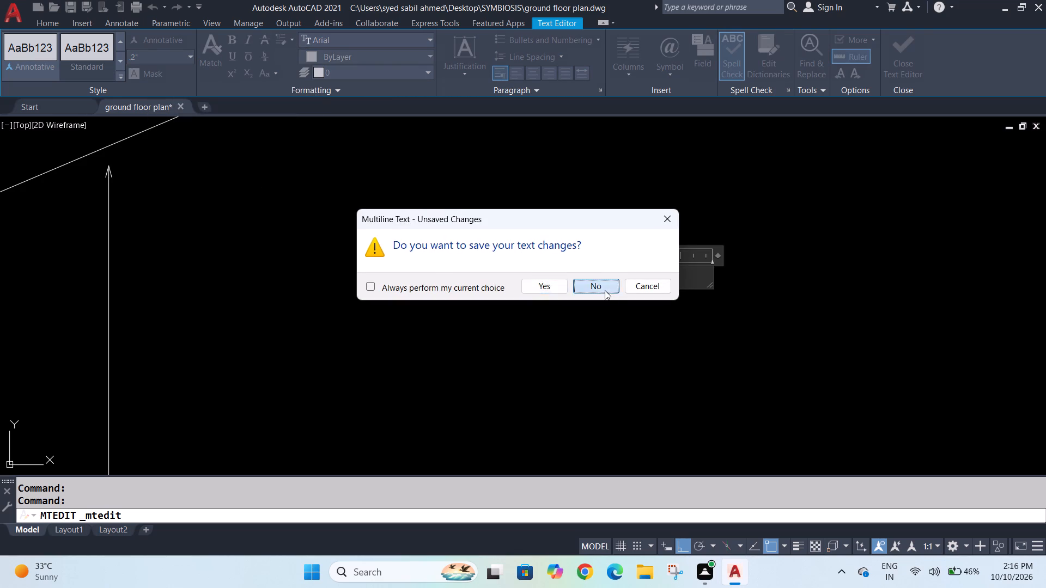
Set the text height of the whole KITCHEN label to 8.2".
double_click(667, 273)
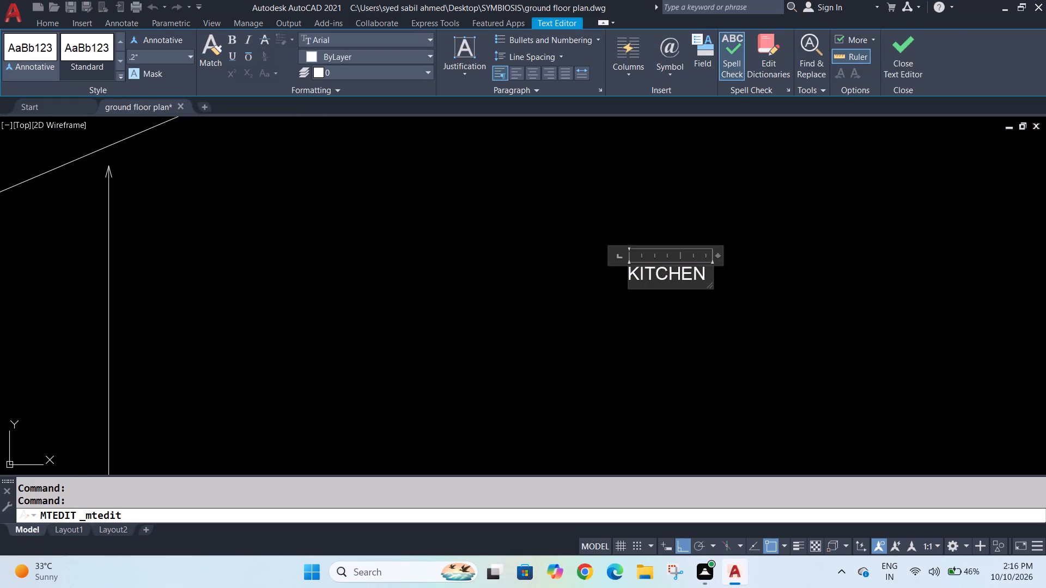
left_click_drag(706, 276, 628, 283)
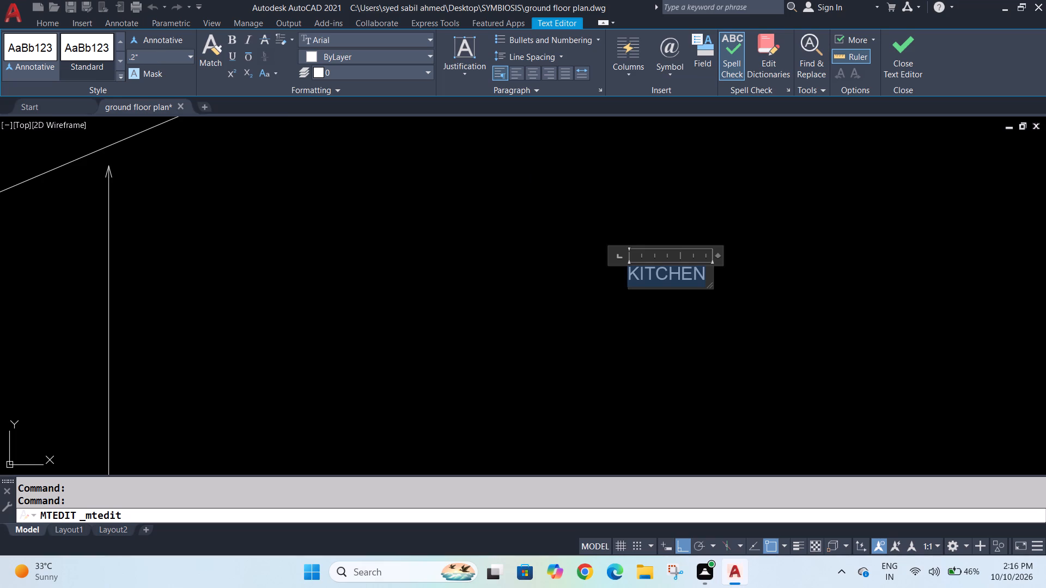
left_click(163, 58)
left_click(132, 58)
key("Left")
key("8")
key("Return")
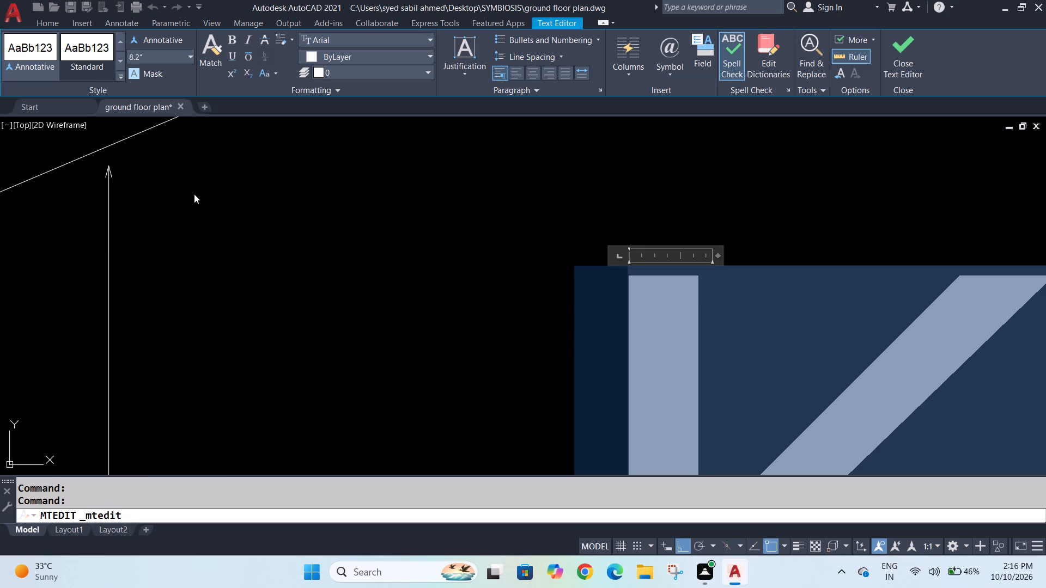
scroll(214, 197, "down", 5)
scroll(452, 207, "down", 2)
left_click(652, 253)
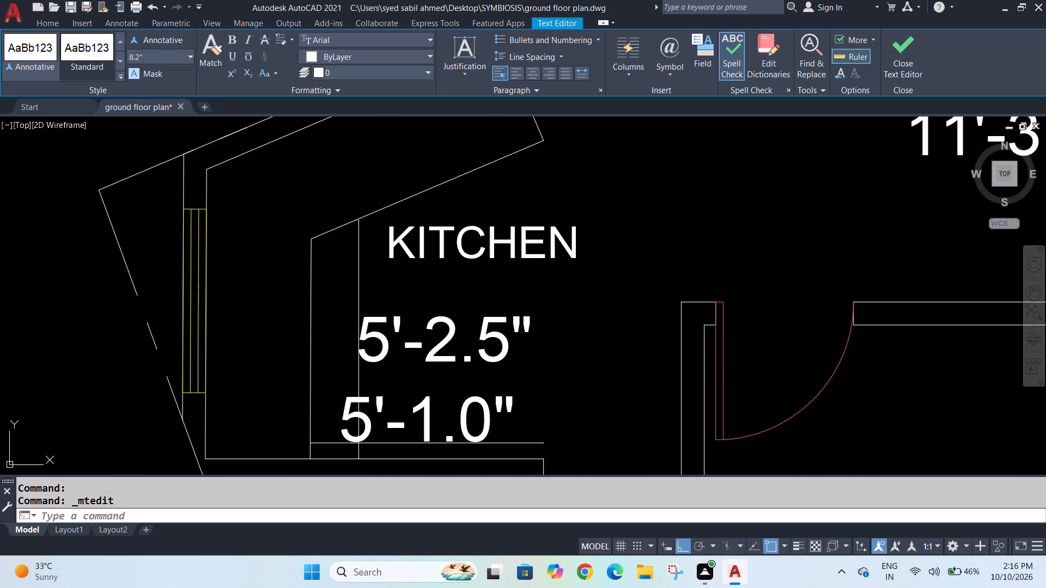
Move the KITCHEN label straight down so it sits just above the 5'-2.5" dimension text.
left_click(518, 250)
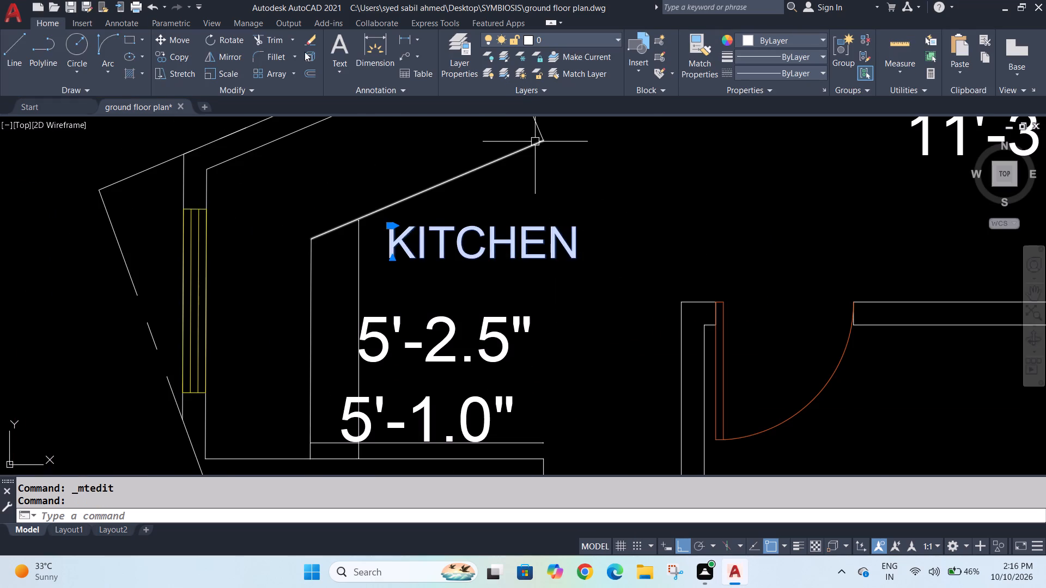
left_click(177, 43)
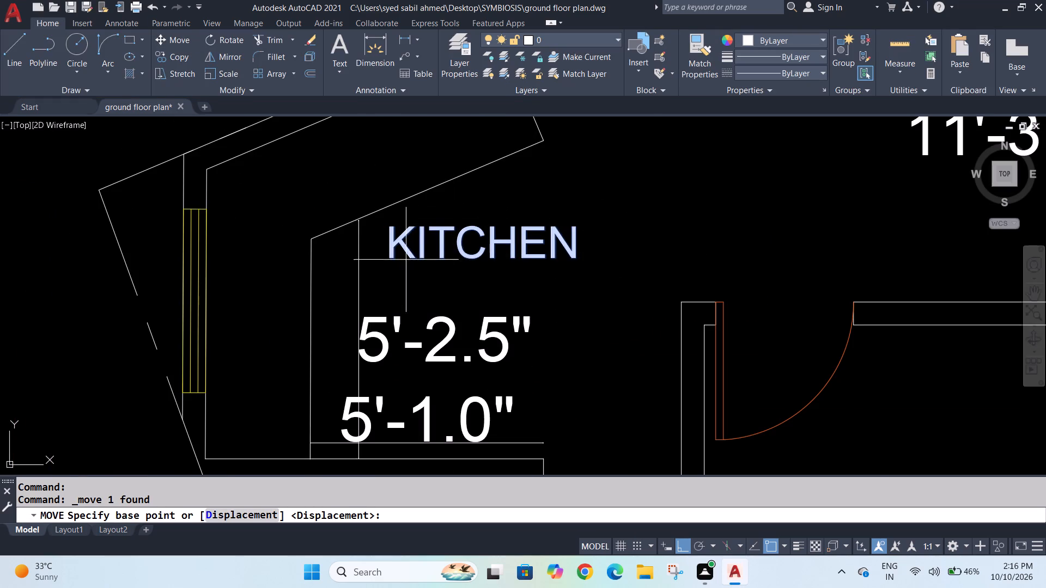
left_click(391, 261)
left_click(404, 288)
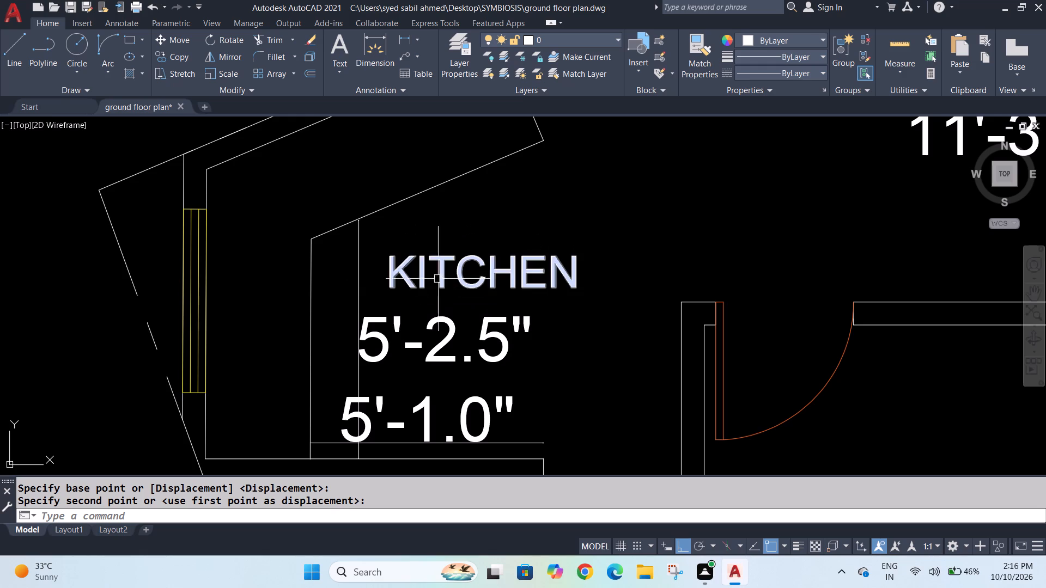
With Ortho off, copy the KITCHEN label into the small southwest room, the hall beside the 11'-3.8" dimension, and the central room with two doors.
left_click(508, 273)
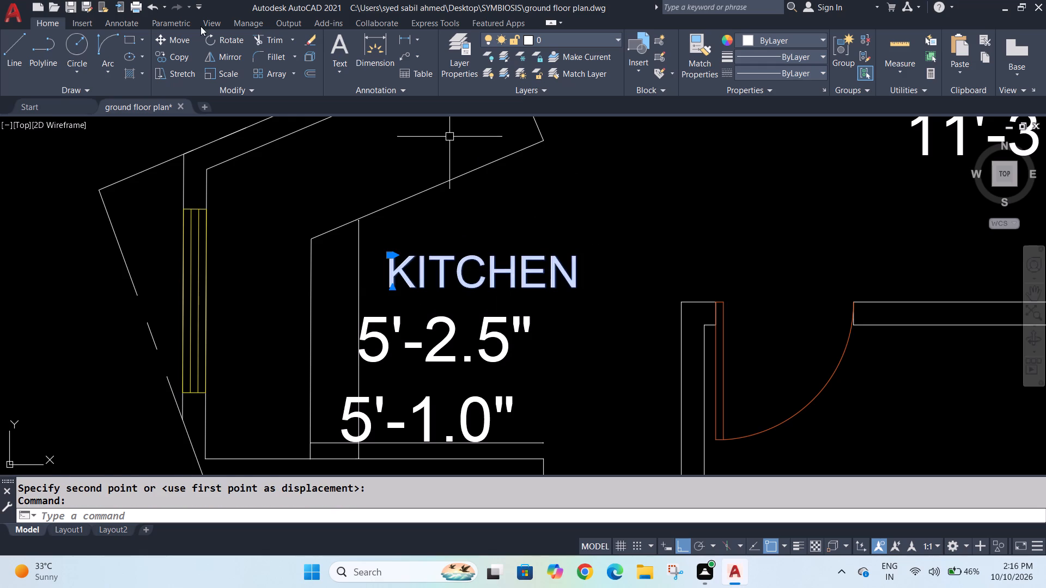
left_click(173, 59)
scroll(358, 160, "down", 4)
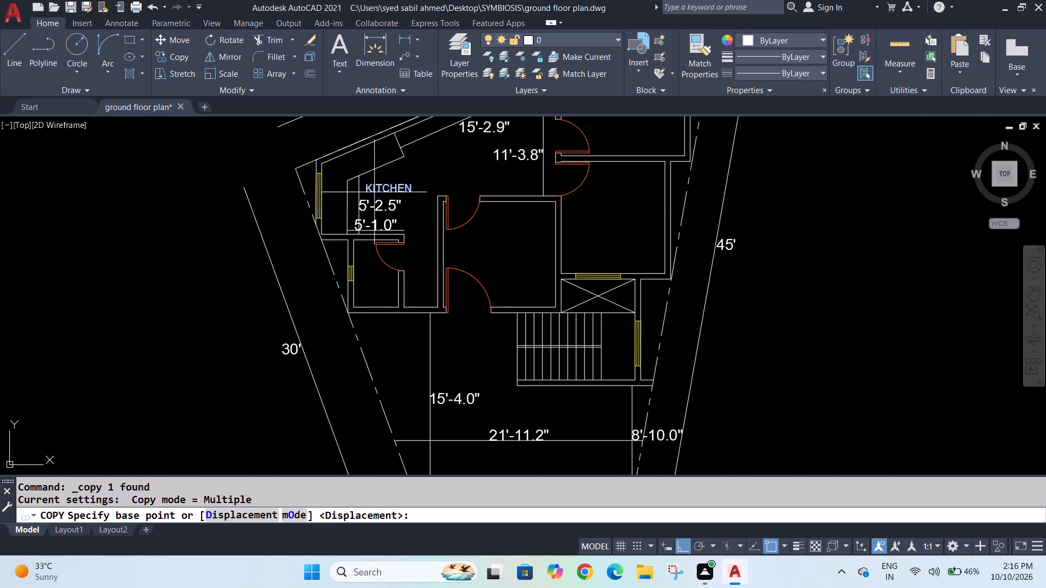
left_click(363, 192)
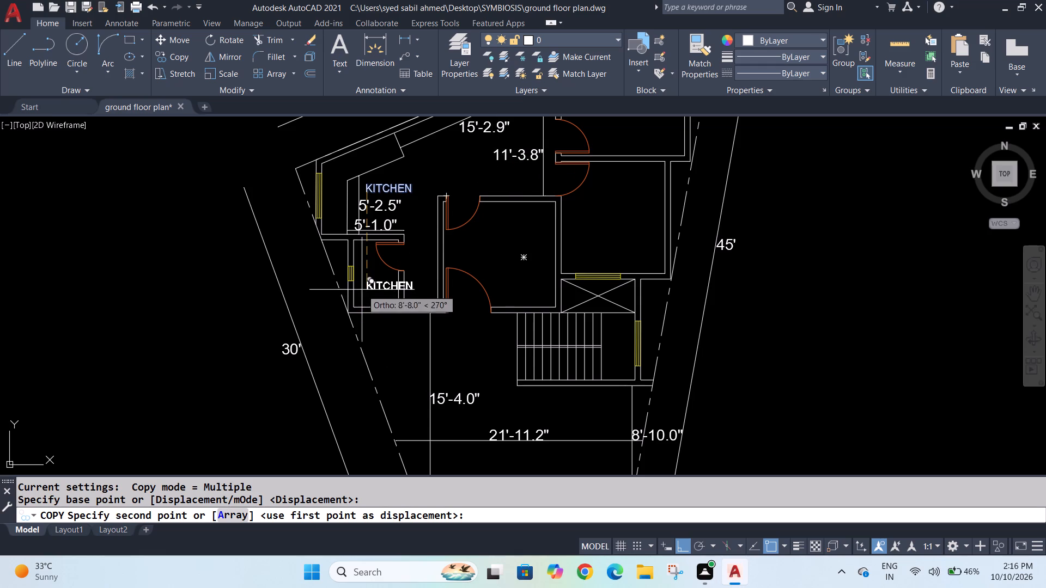
left_click(685, 544)
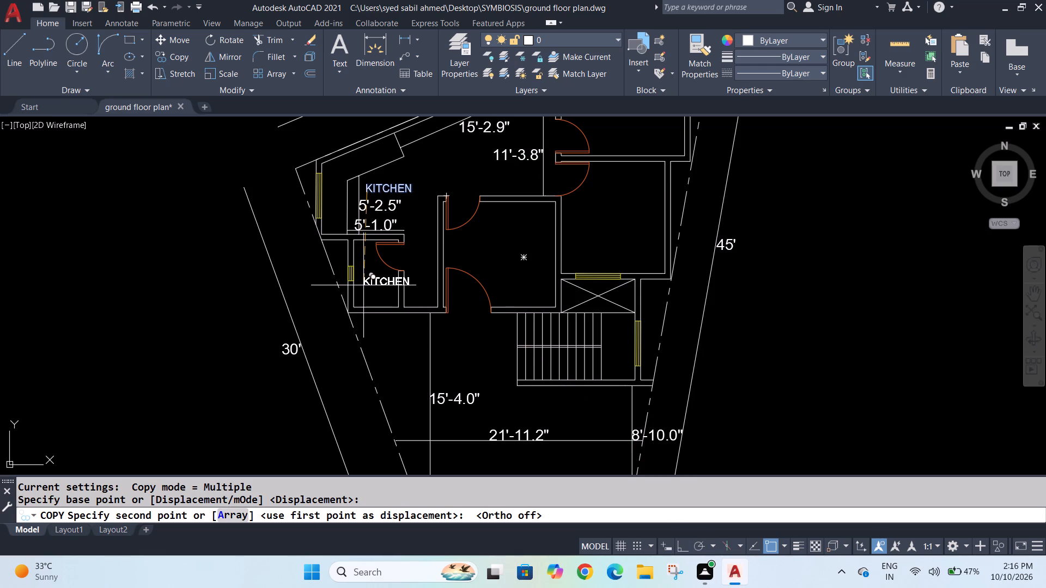
left_click(362, 286)
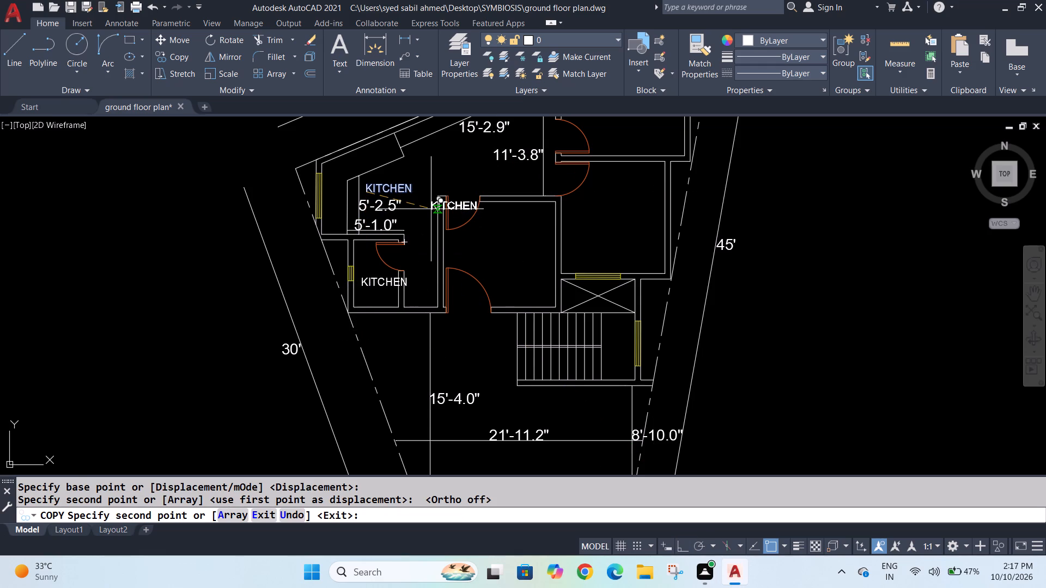
left_click(440, 161)
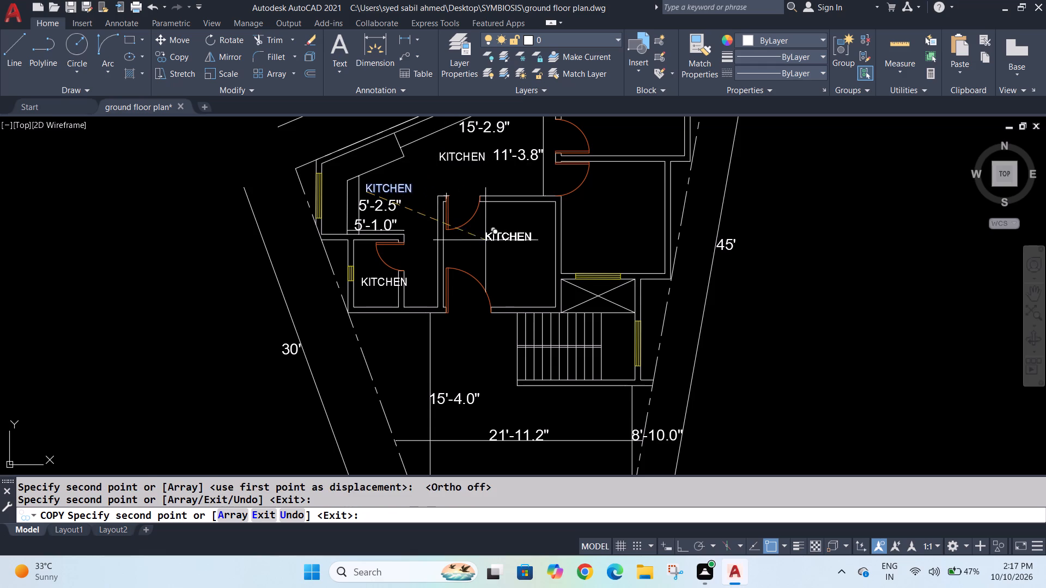
left_click(489, 260)
Place further KITCHEN copies in the northeast room, the small slanted corner room north of it, and the east room south of it.
scroll(579, 183, "down", 1)
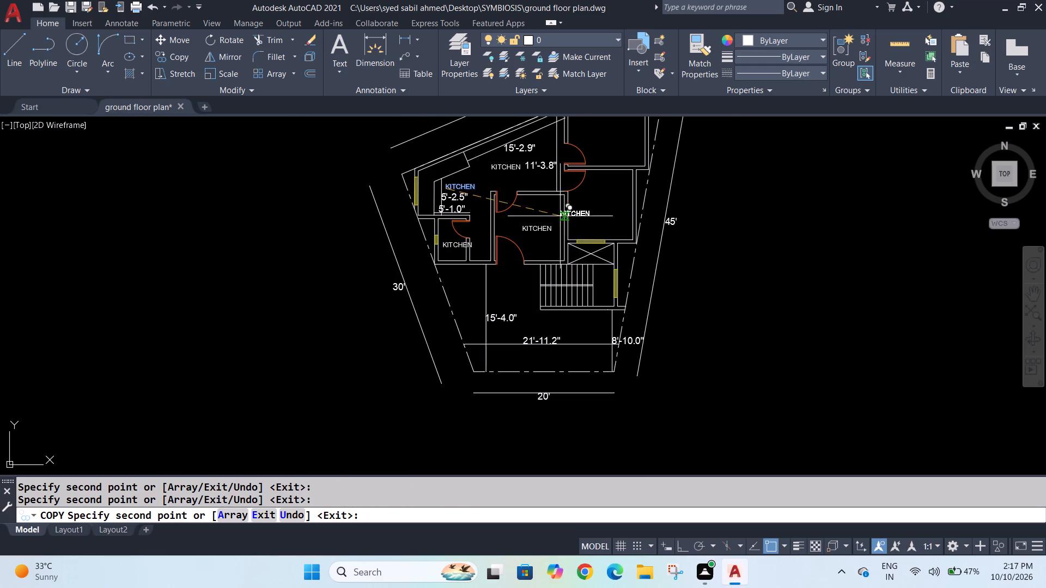
left_click(591, 133)
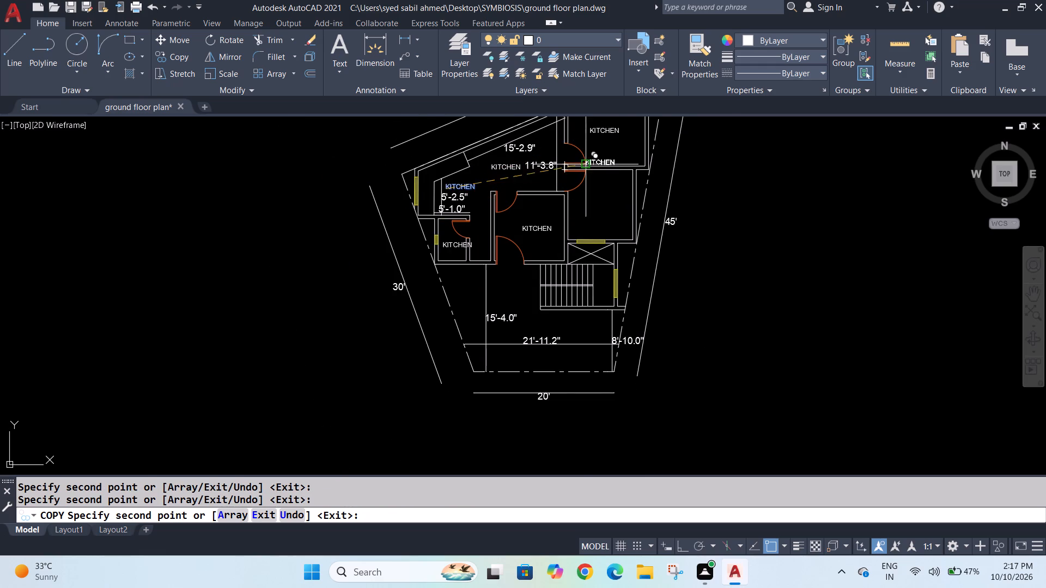
middle_click_drag(589, 164, 525, 318)
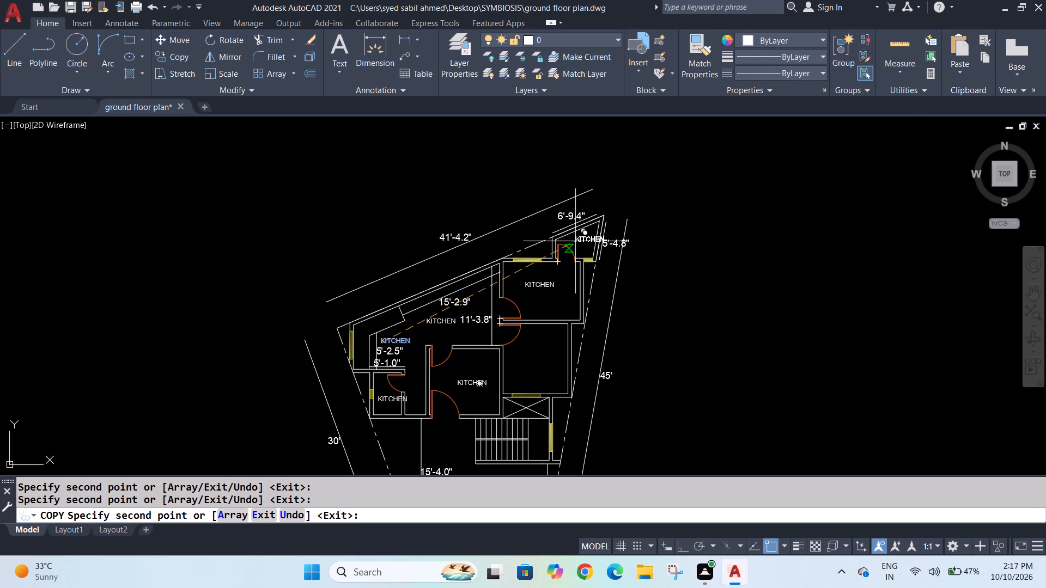
scroll(574, 241, "up", 4)
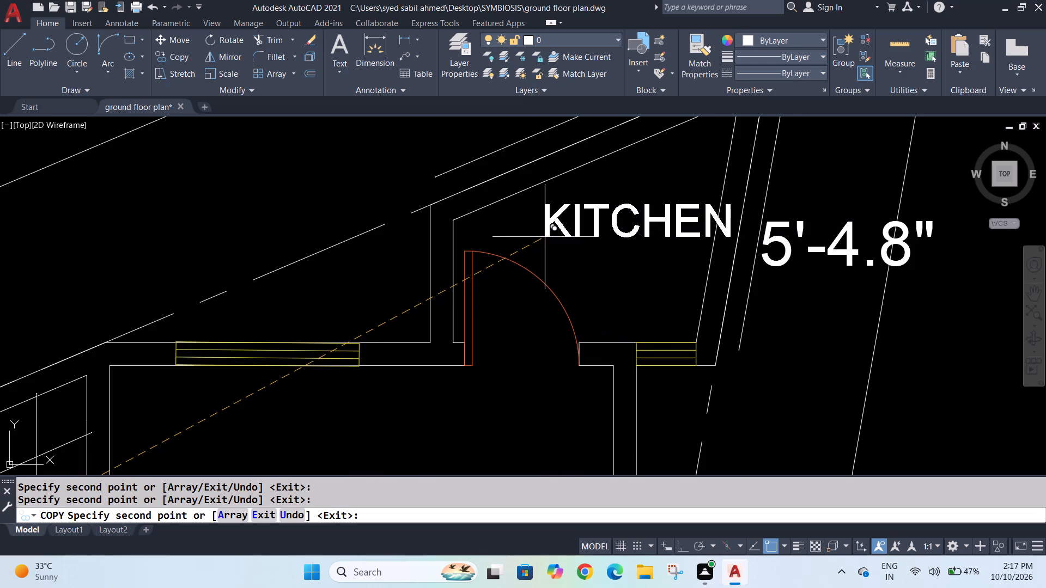
left_click(517, 240)
scroll(531, 244, "down", 6)
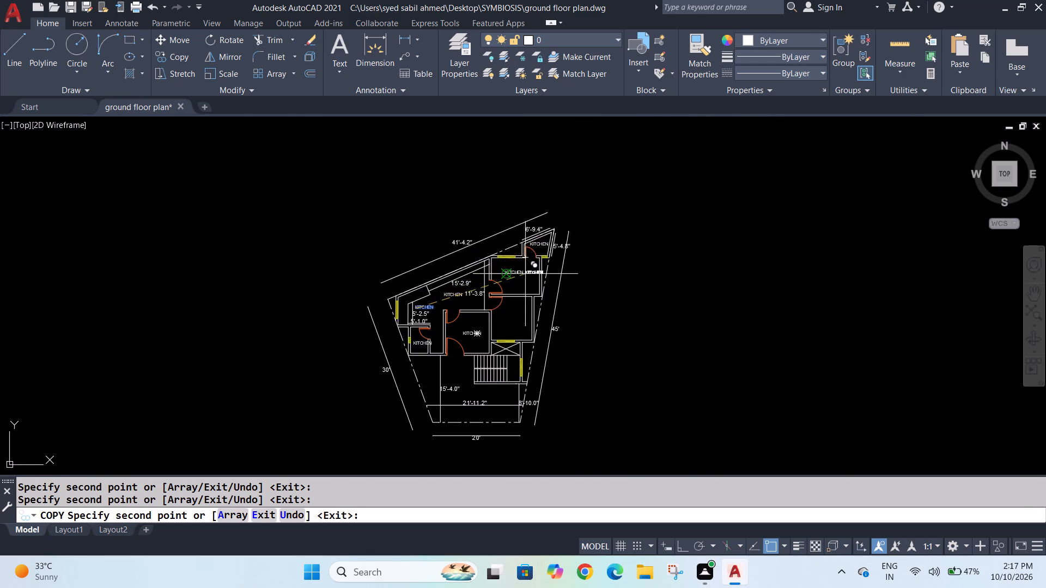
scroll(523, 278, "up", 5)
scroll(476, 347, "down", 3)
scroll(448, 394, "up", 4)
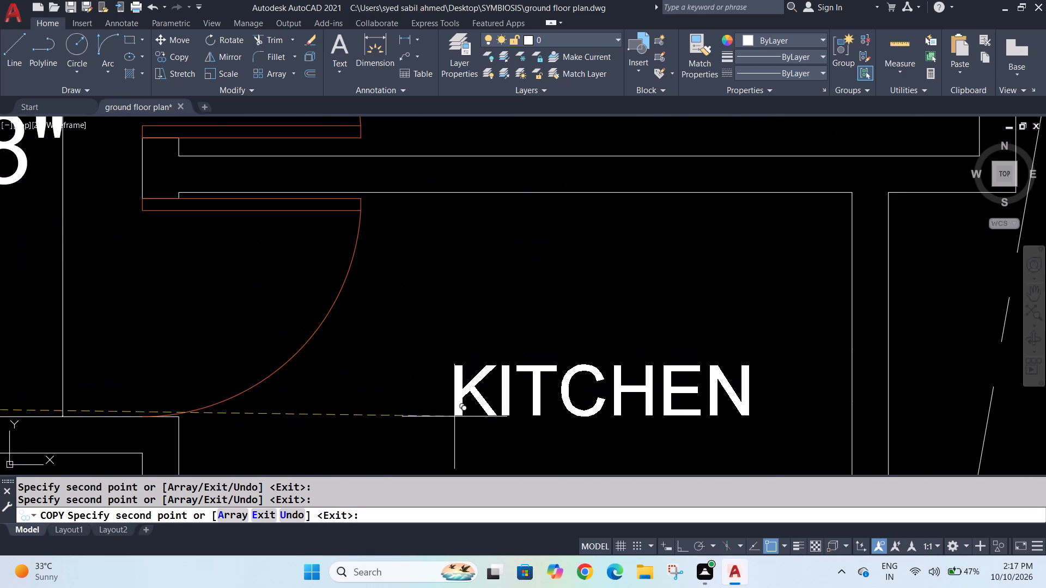
scroll(448, 408, "down", 4)
scroll(448, 406, "up", 4)
scroll(447, 407, "down", 4)
scroll(443, 456, "up", 4)
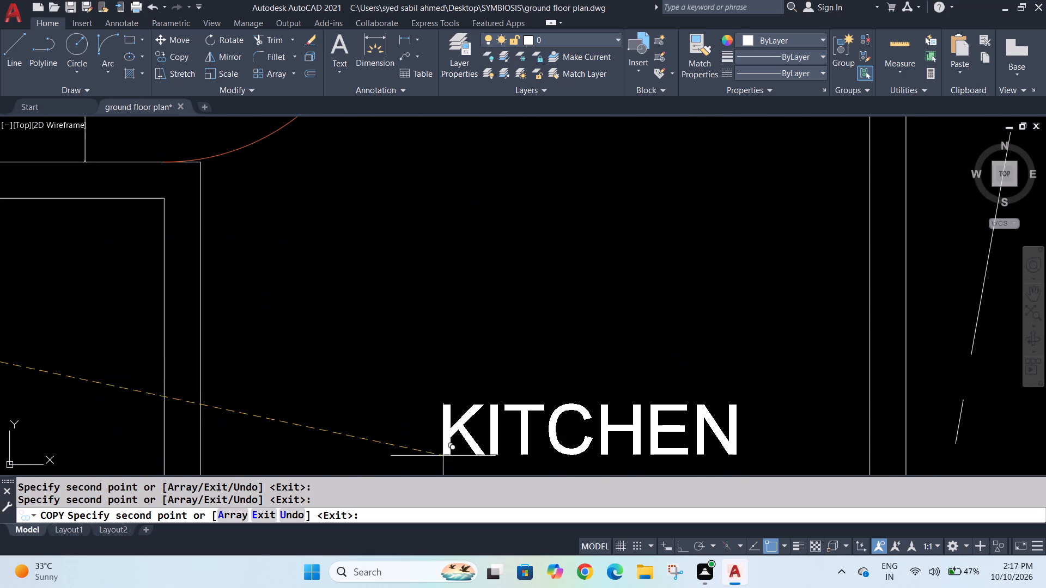
left_click(446, 438)
Place KITCHEN copies in the open front area above the 21'-11.2" dimension, outside the staircase window, and on the stair landing.
scroll(463, 397, "down", 6)
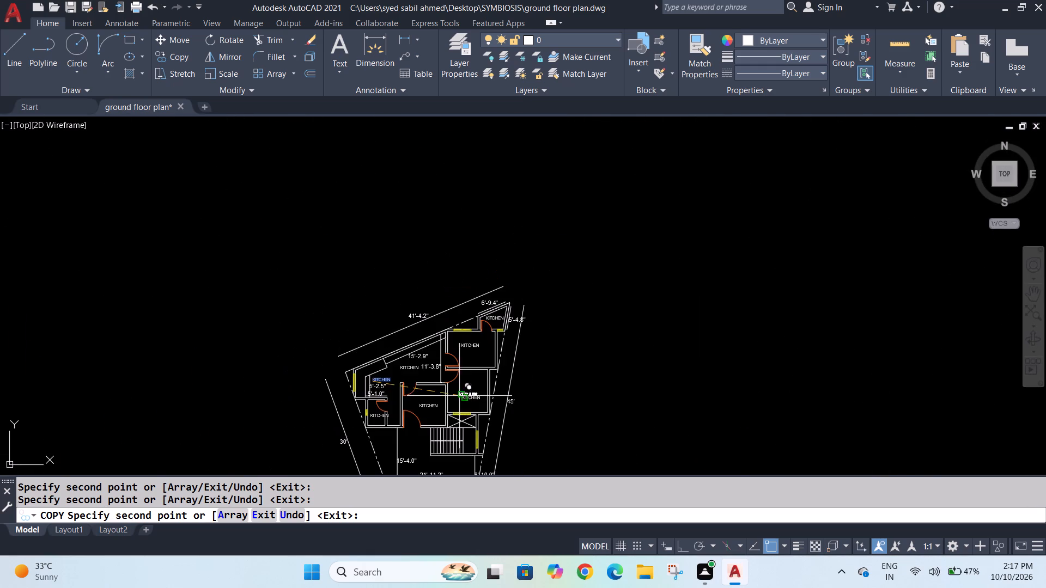
scroll(413, 446, "up", 5)
scroll(429, 444, "down", 4)
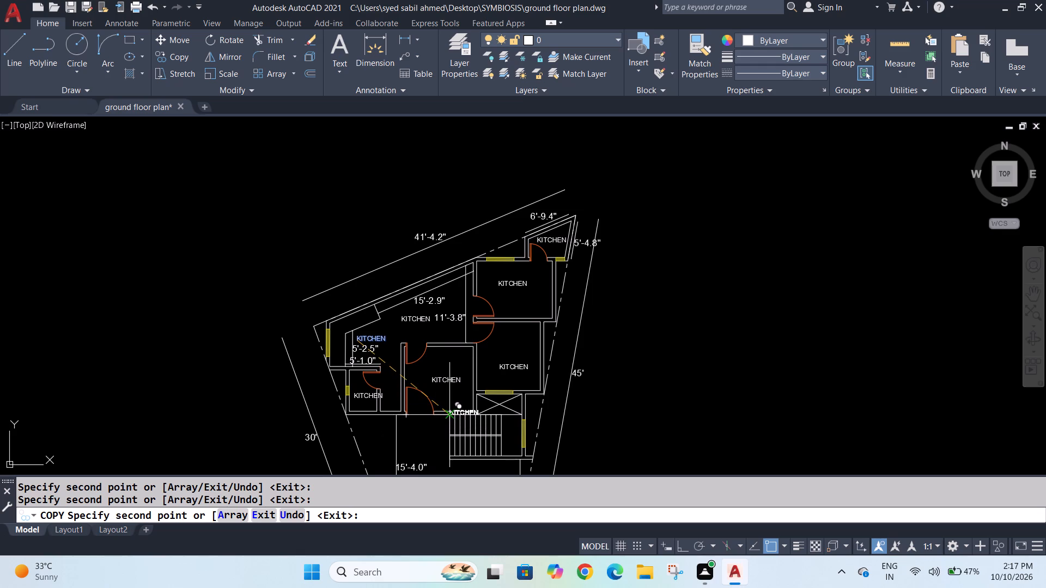
middle_click_drag(454, 419, 475, 244)
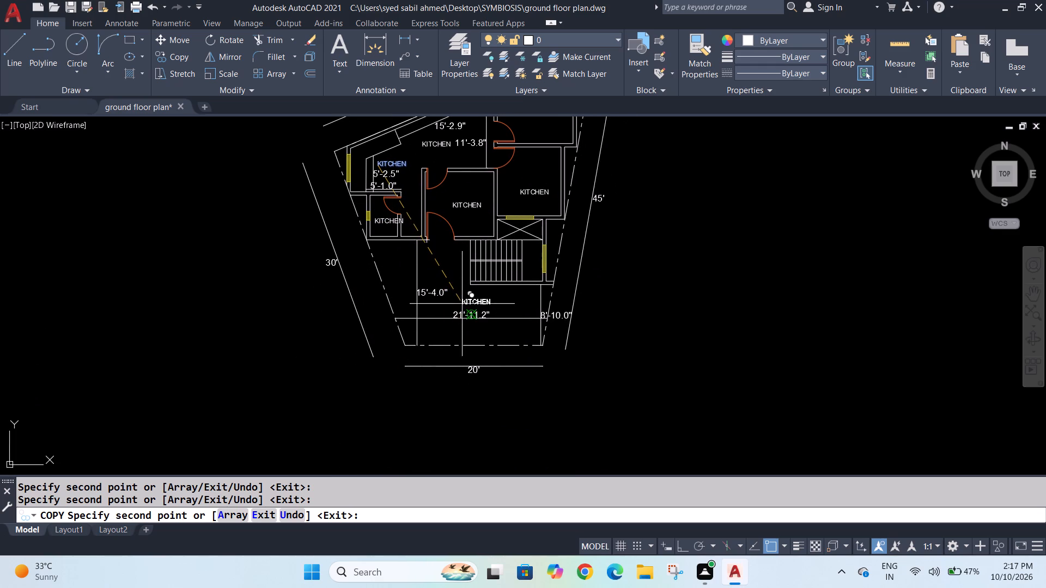
left_click(462, 300)
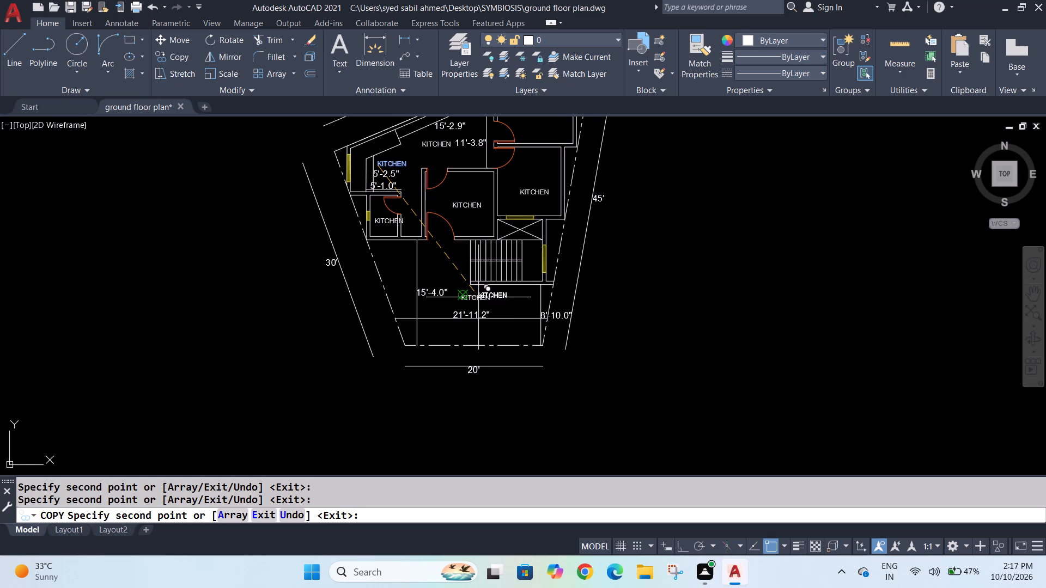
scroll(543, 255, "up", 4)
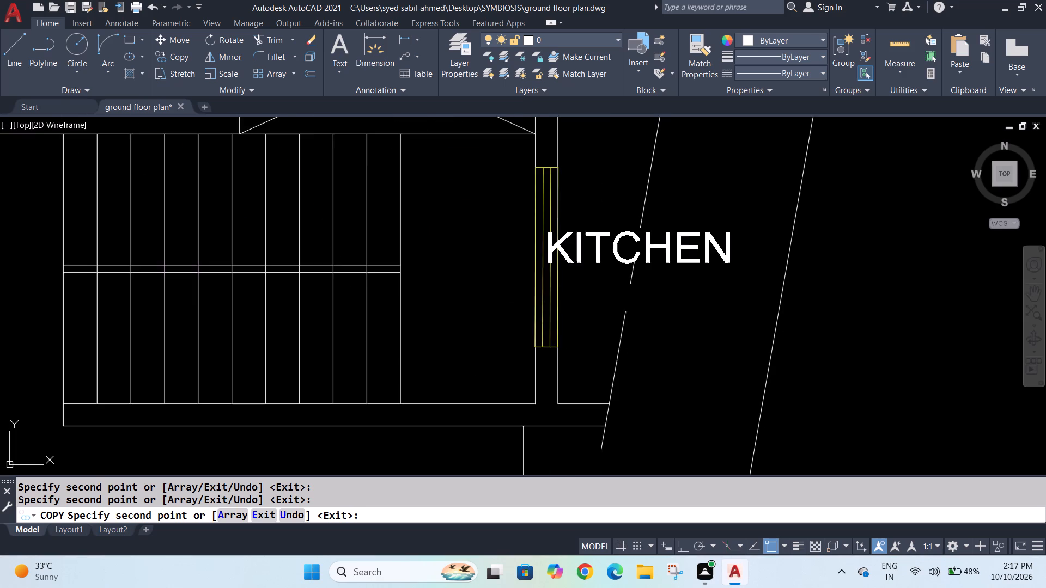
scroll(551, 266, "up", 2)
left_click(601, 241)
scroll(601, 253, "down", 5)
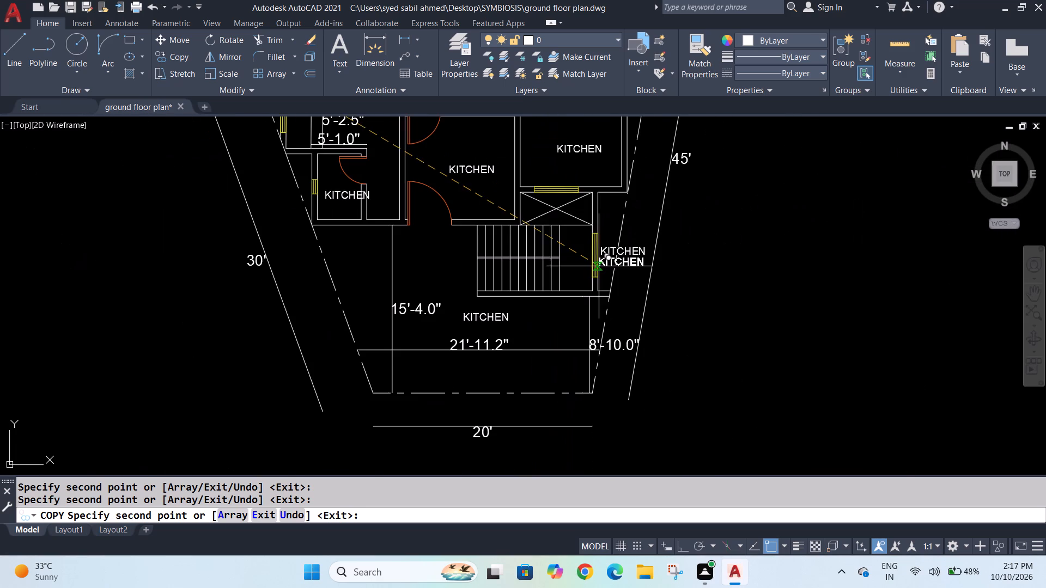
scroll(561, 266, "up", 4)
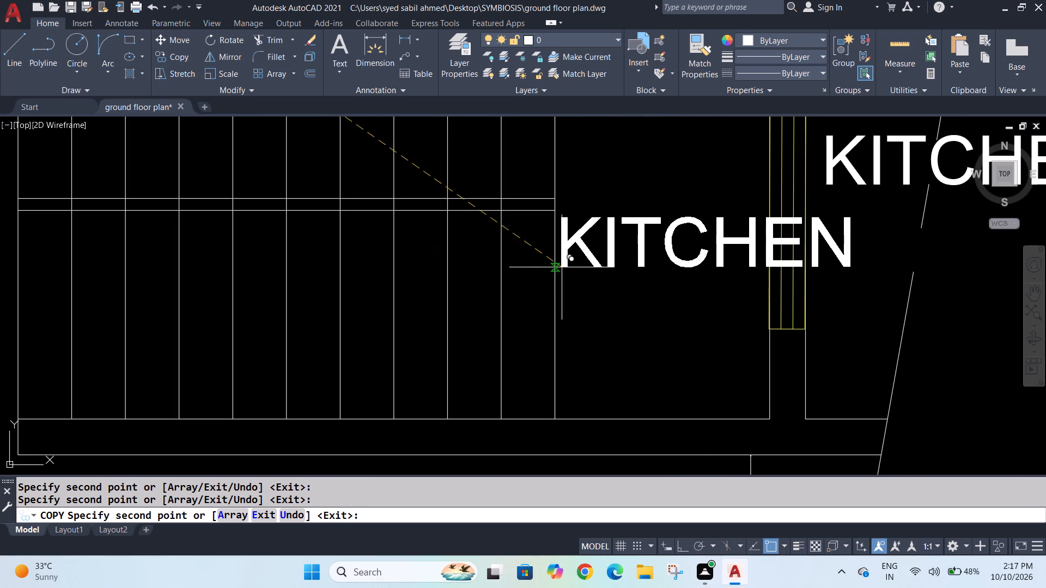
left_click(571, 252)
scroll(612, 271, "down", 5)
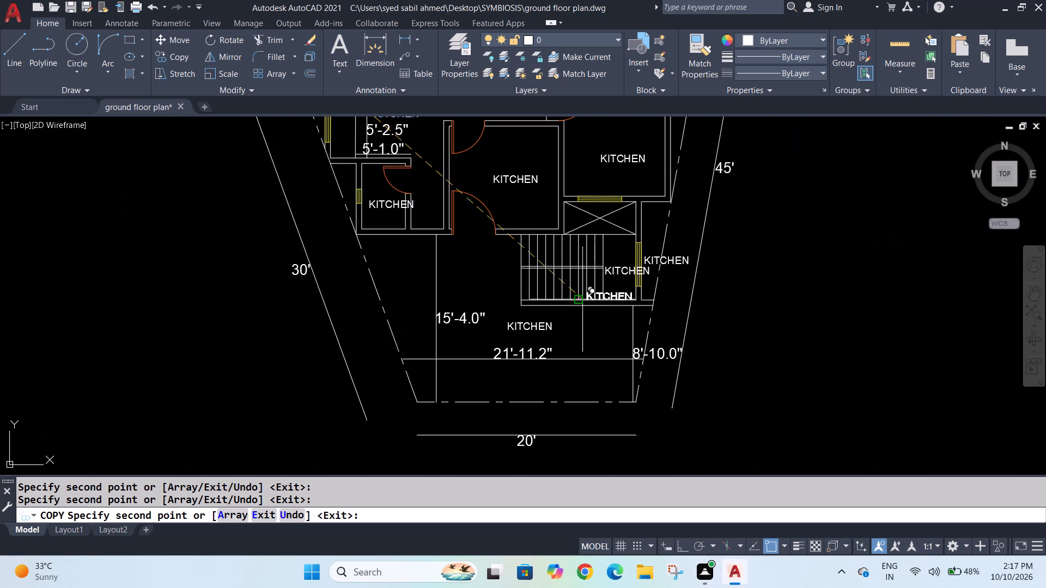
scroll(568, 302, "down", 4)
scroll(567, 302, "up", 4)
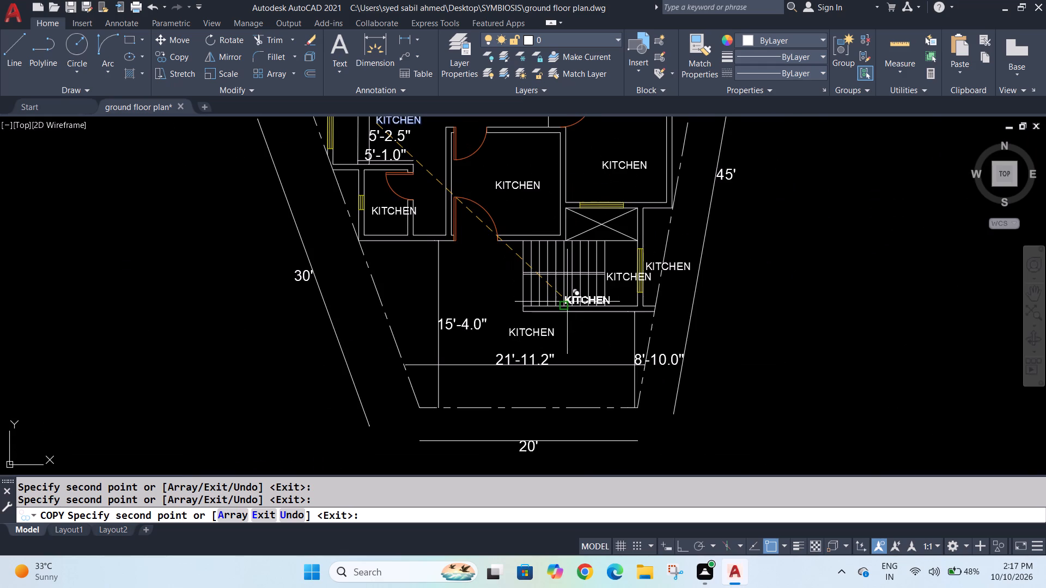
key("Escape")
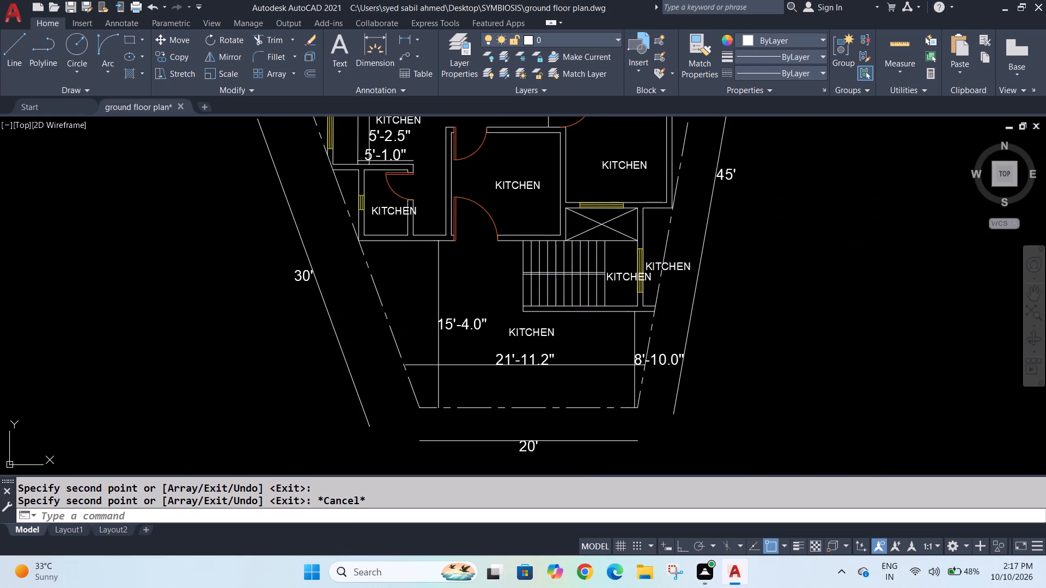
Delete the KITCHEN copy lying outside the staircase window.
left_click(680, 273)
key("Delete")
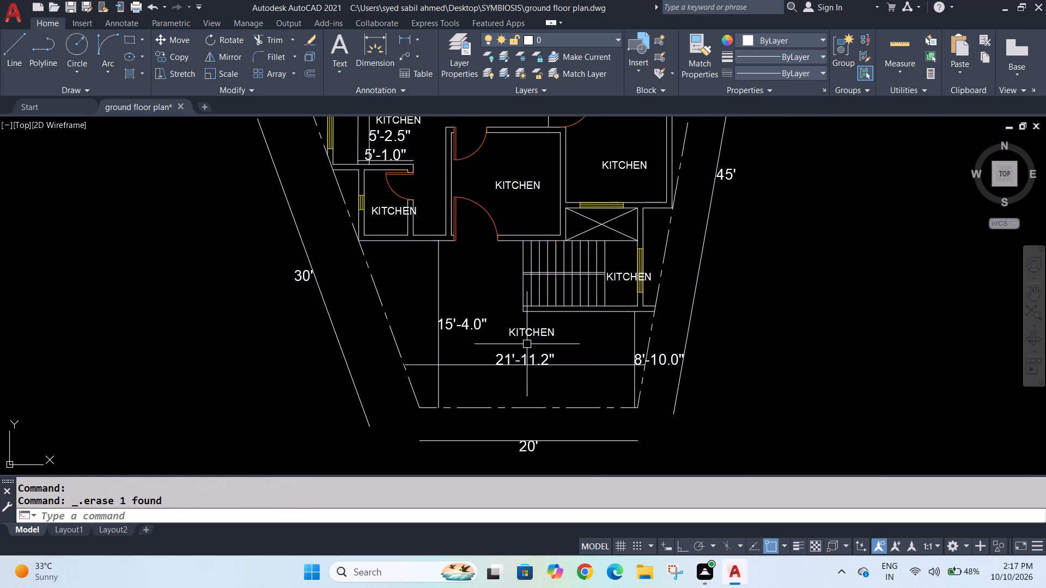
Change the KITCHEN label in the open front area to PARKING.
double_click(527, 335)
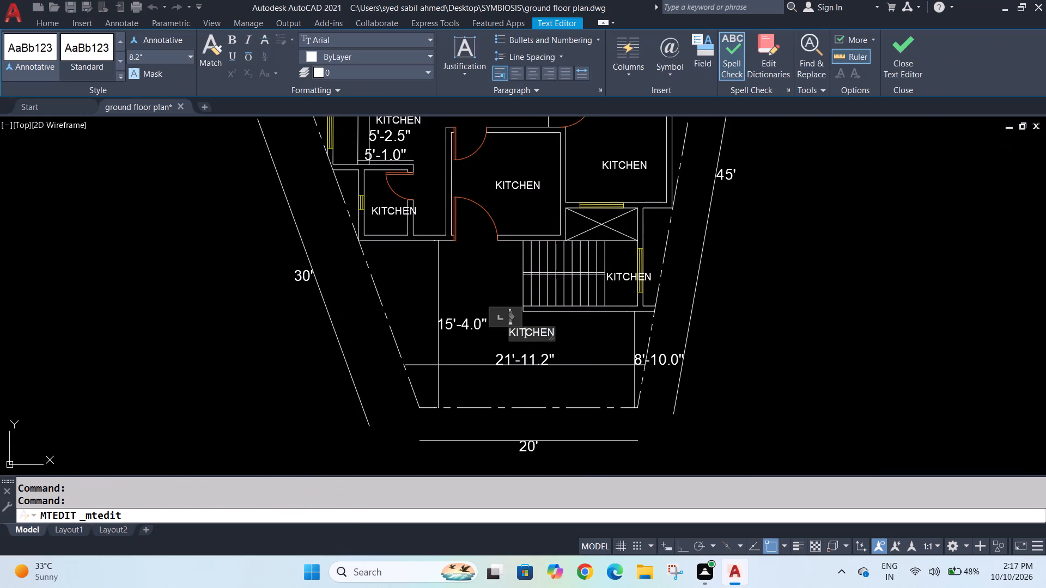
left_click(549, 331)
key("Right")
key("Right")
key("BackSpace")
key("BackSpace")
key("BackSpace")
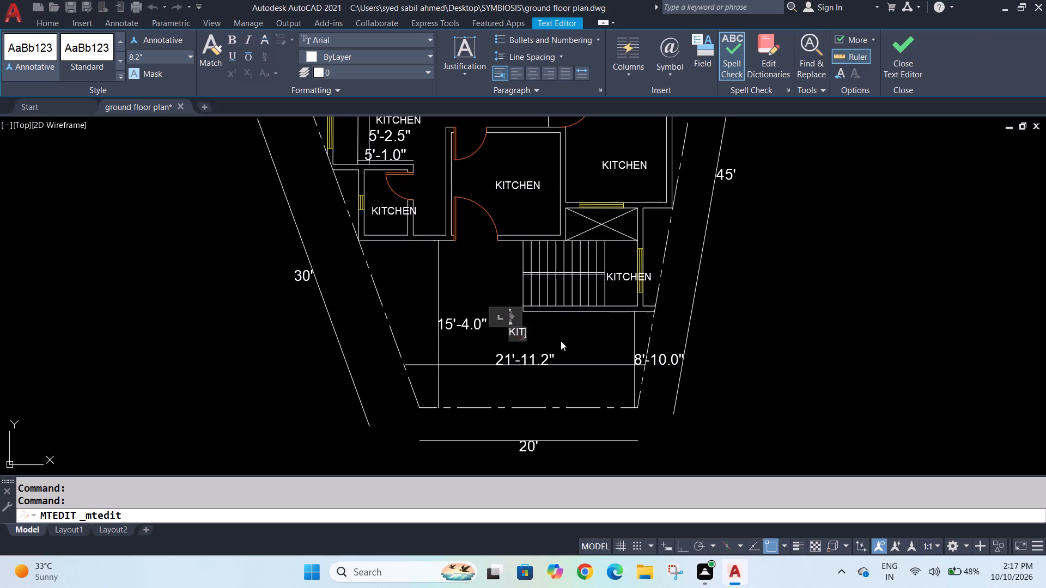
key("BackSpace")
key("BackSpace")
key("BackSpace")
key("BackSpace")
key("BackSpace")
type("PARKING")
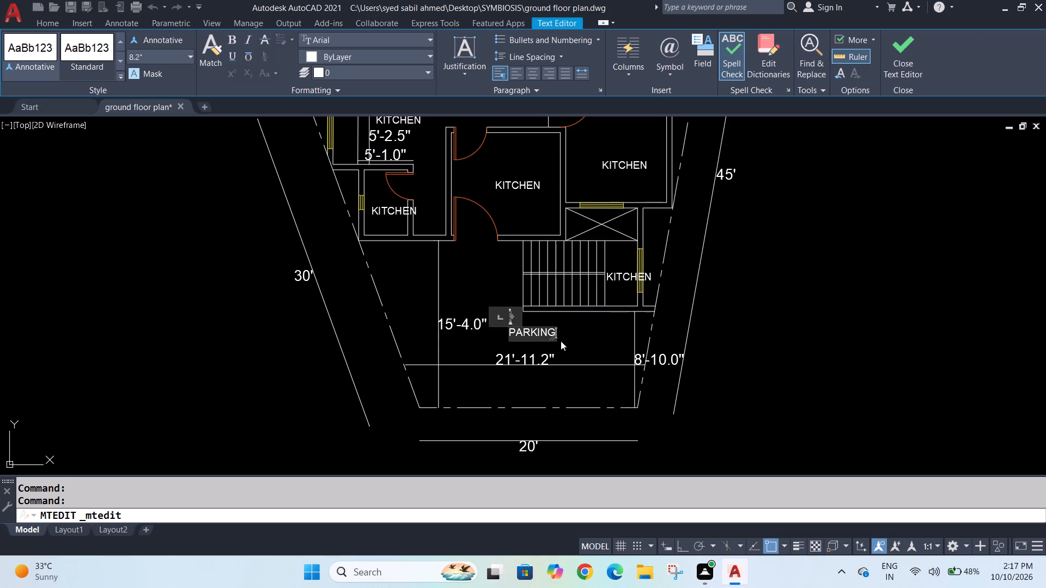
left_click(575, 334)
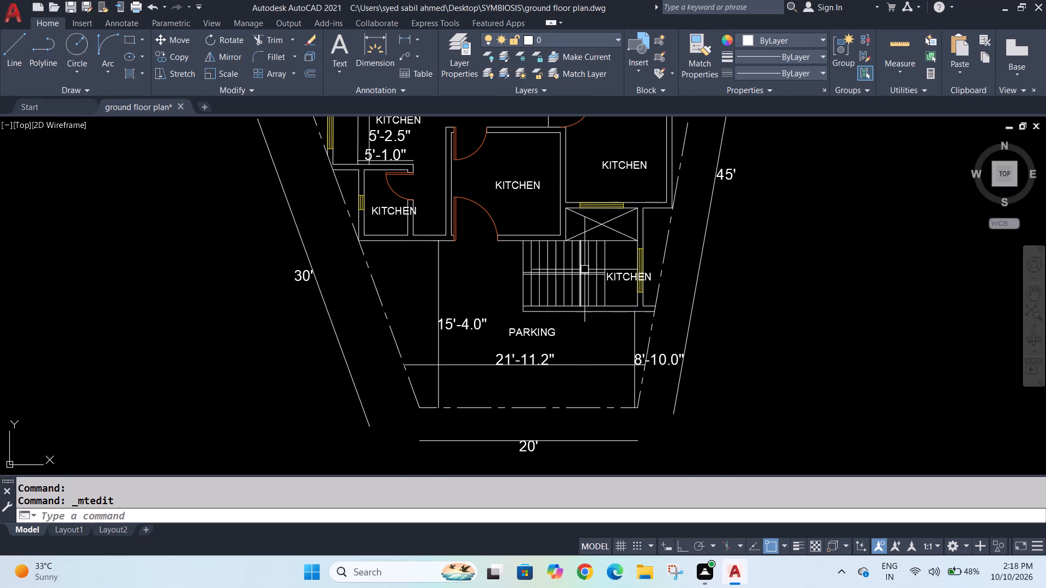
Rotate the KITCHEN label on the stair landing 90° clockwise about its lower-left corner, with Ortho on, so it reads downward.
scroll(619, 284, "up", 3)
left_click(621, 267)
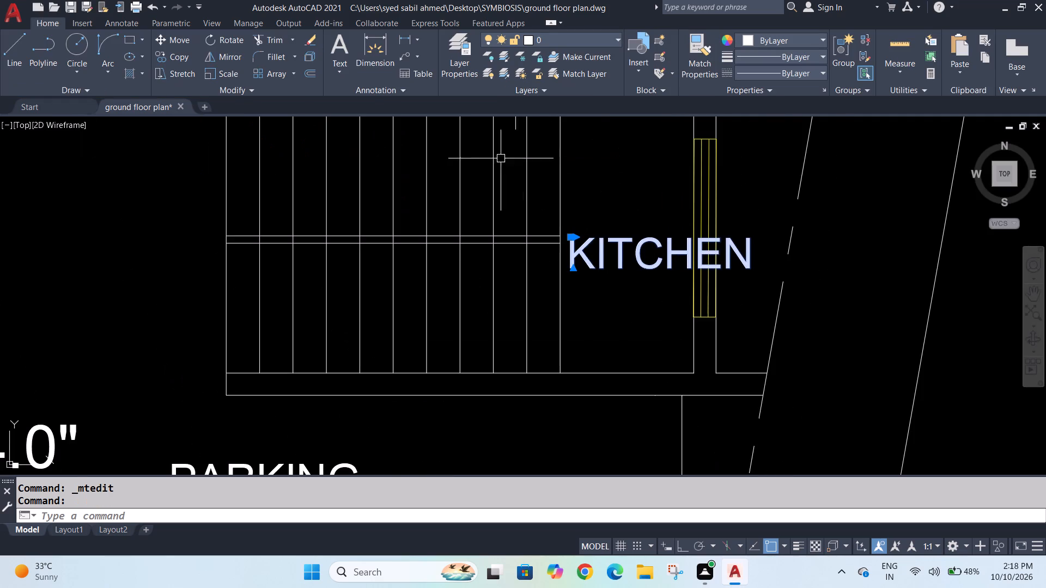
left_click(211, 40)
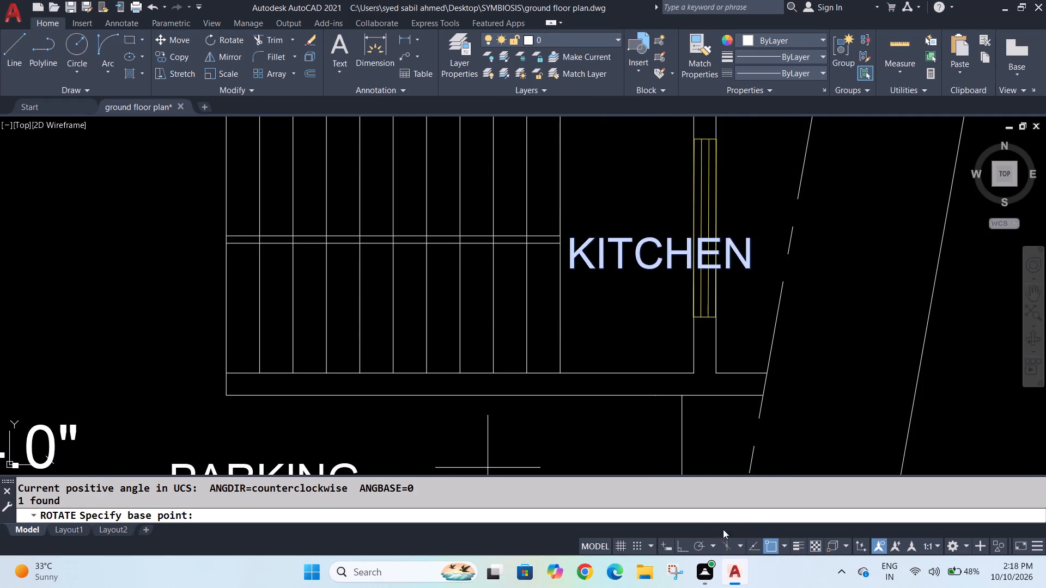
left_click(683, 551)
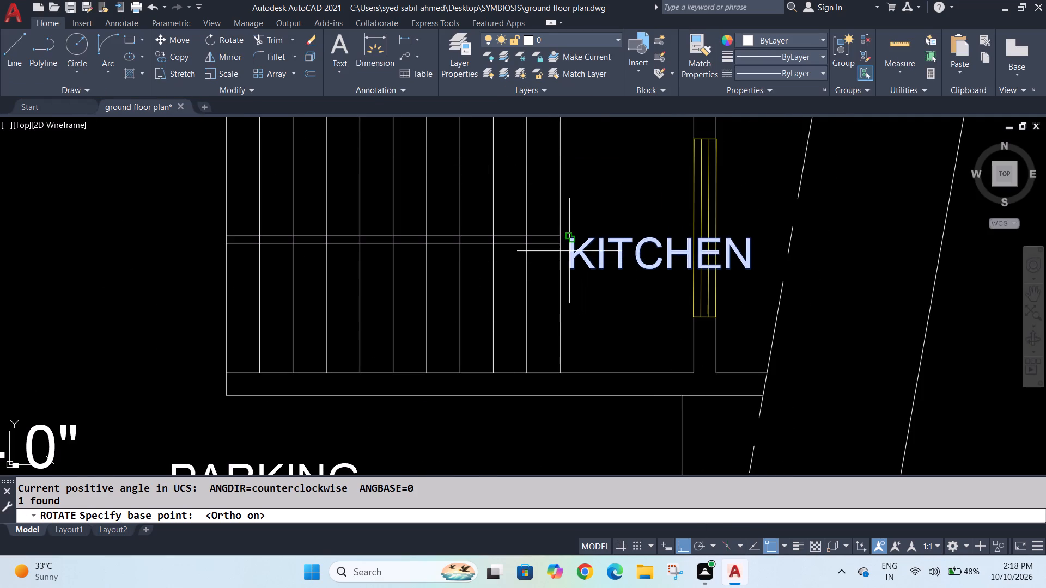
left_click(571, 265)
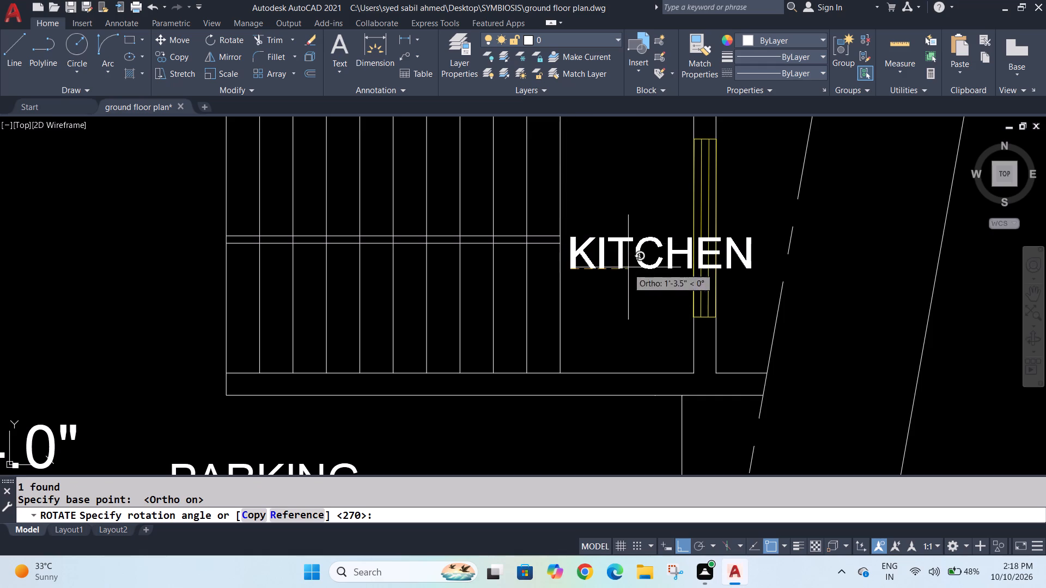
left_click(592, 313)
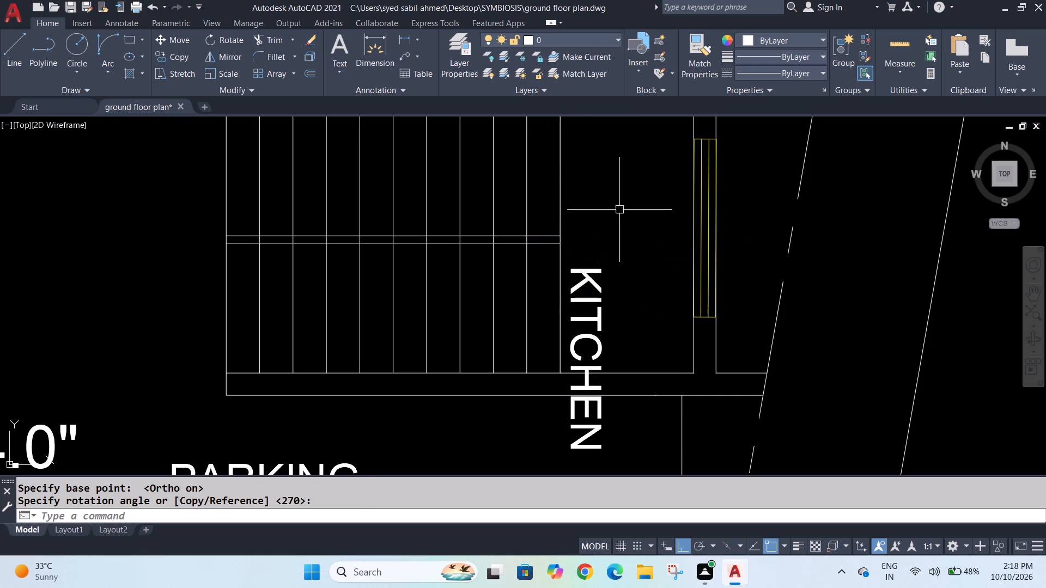
Move the vertical KITCHEN label up onto the stair landing, alongside the yellow staircase window, with Ortho off.
left_click(588, 271)
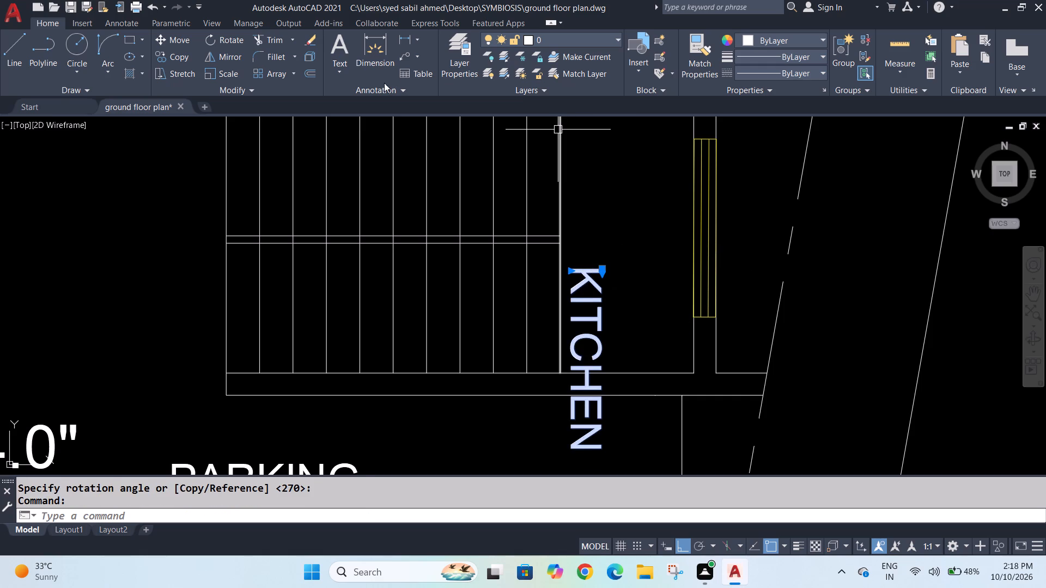
left_click(167, 40)
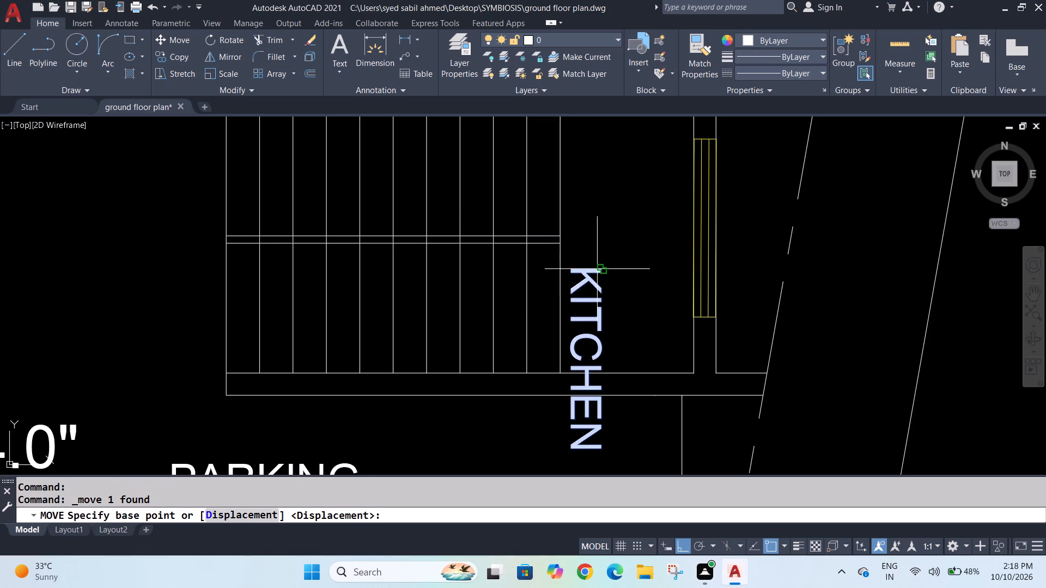
left_click(598, 269)
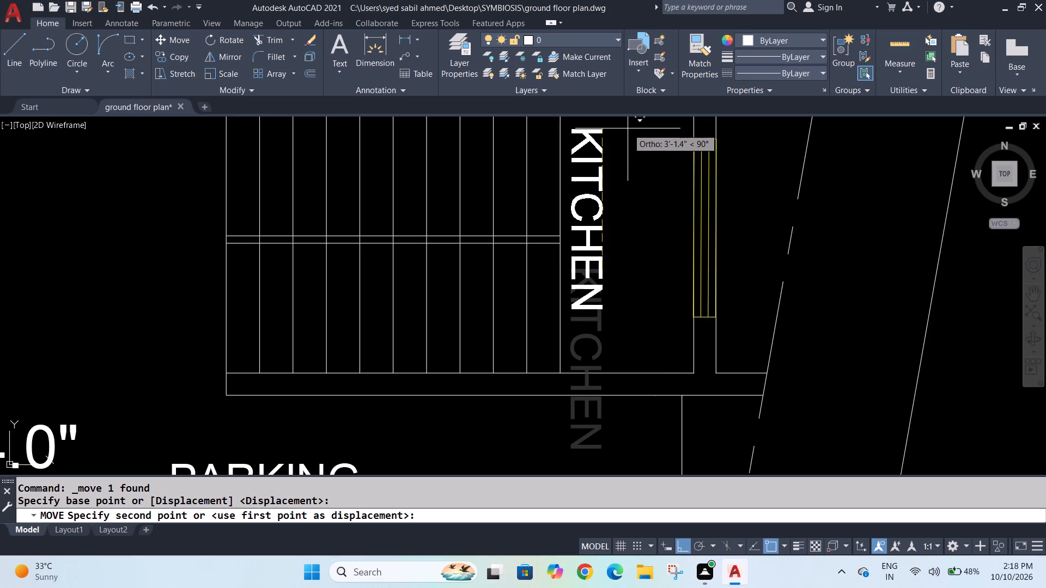
left_click(685, 546)
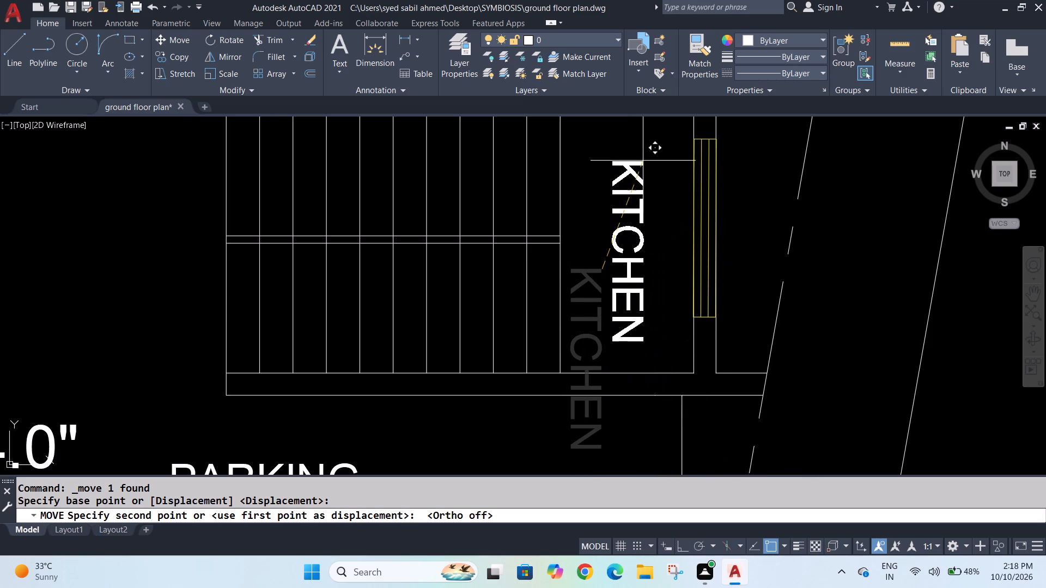
scroll(644, 158, "down", 1)
left_click(642, 160)
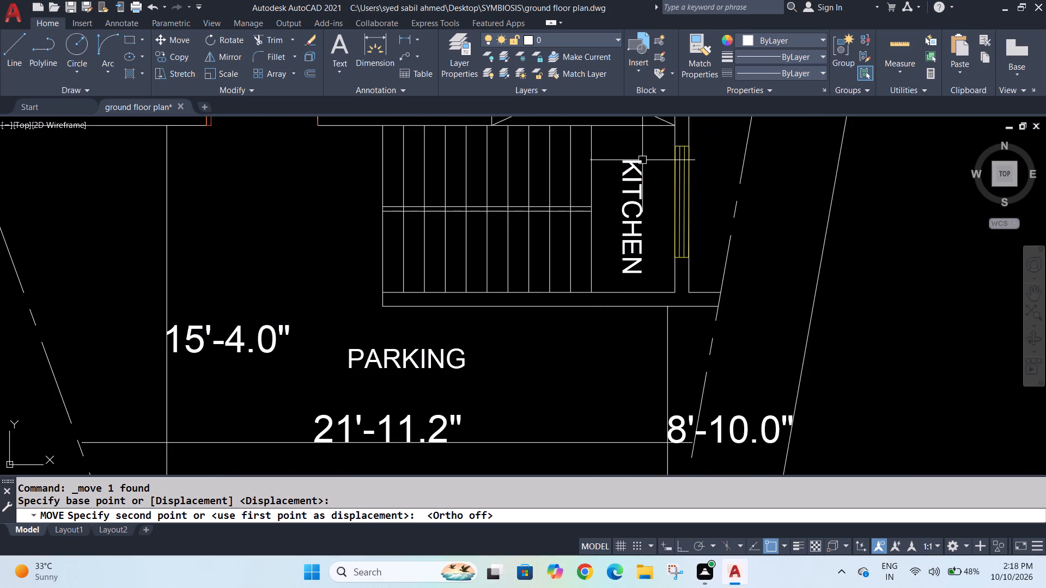
key("Escape")
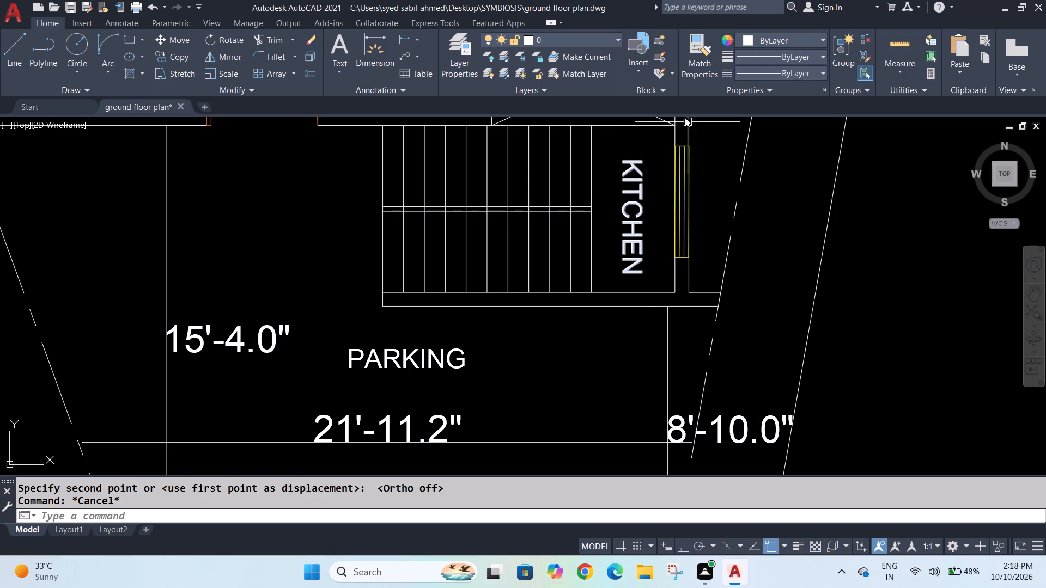
left_click(631, 162)
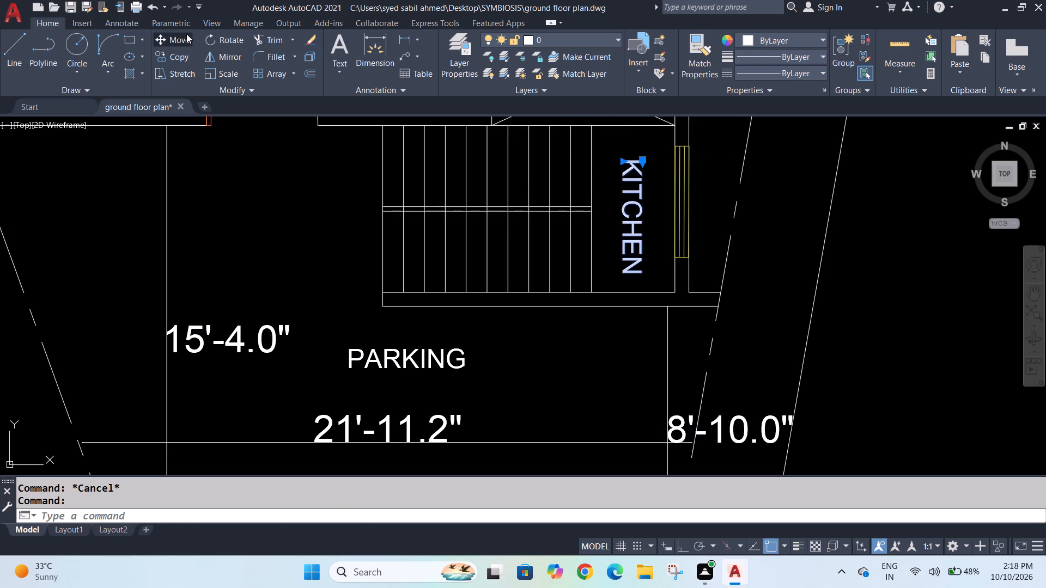
left_click(186, 34)
left_click(640, 159)
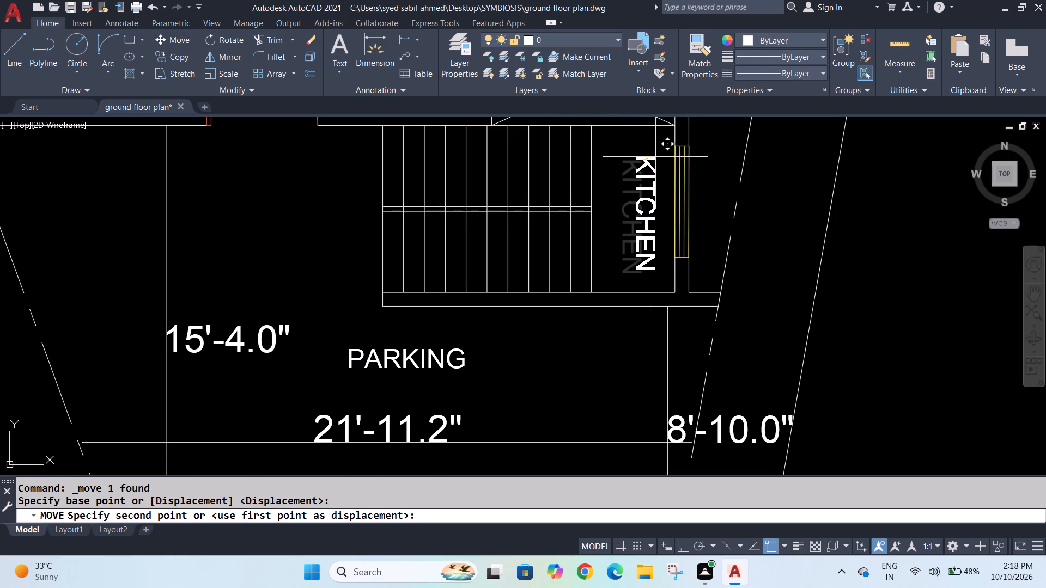
left_click(660, 156)
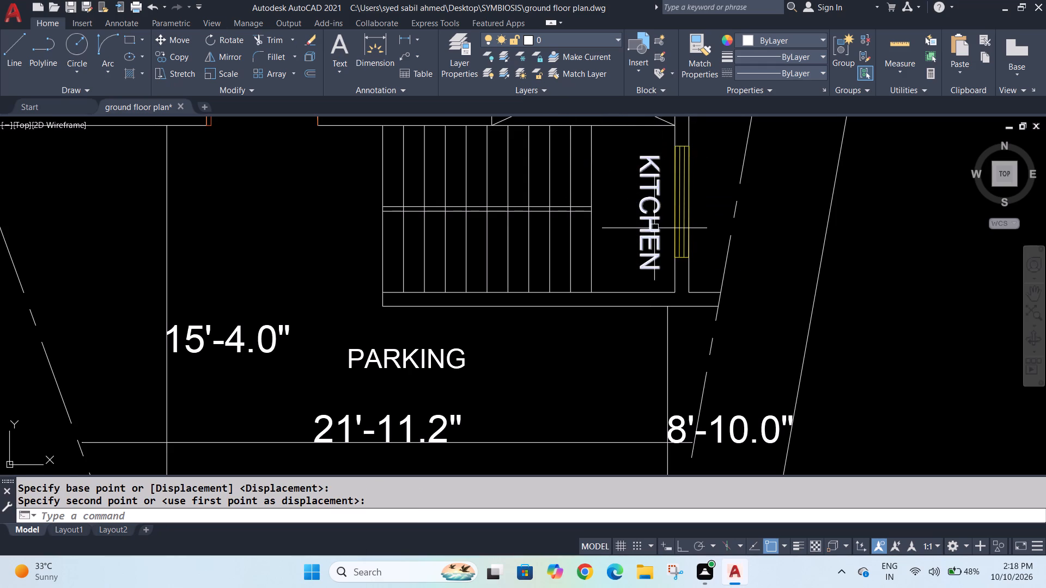
Change the stair landing's KITCHEN label to MID LANDING and widen its text frame so it fits on one line.
double_click(654, 228)
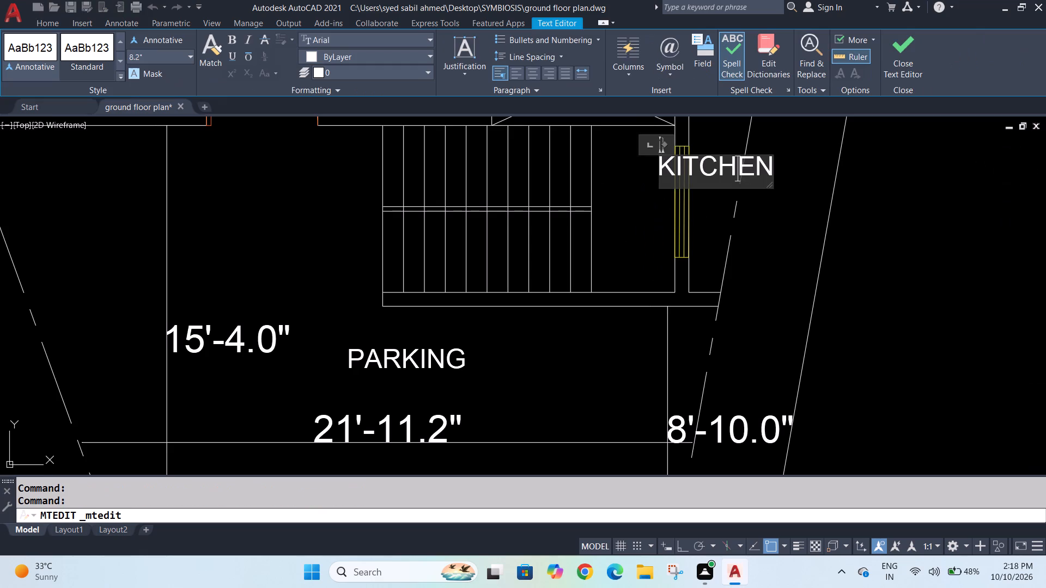
left_click(767, 175)
key("BackSpace")
key("BackSpace")
key("BackSpace")
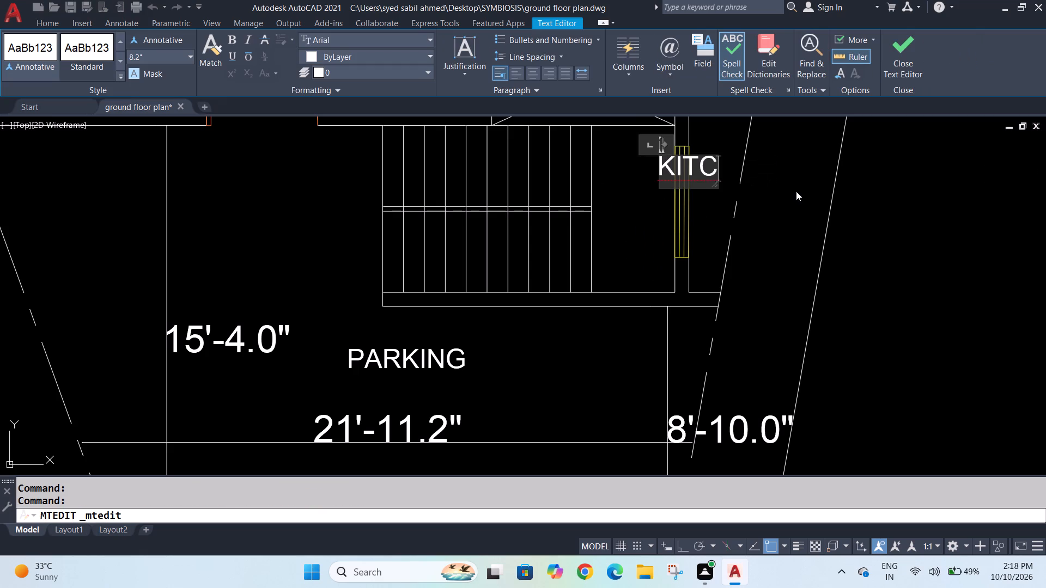
key("BackSpace")
key("BackSpace")
key("BackSpace")
key("BackSpace")
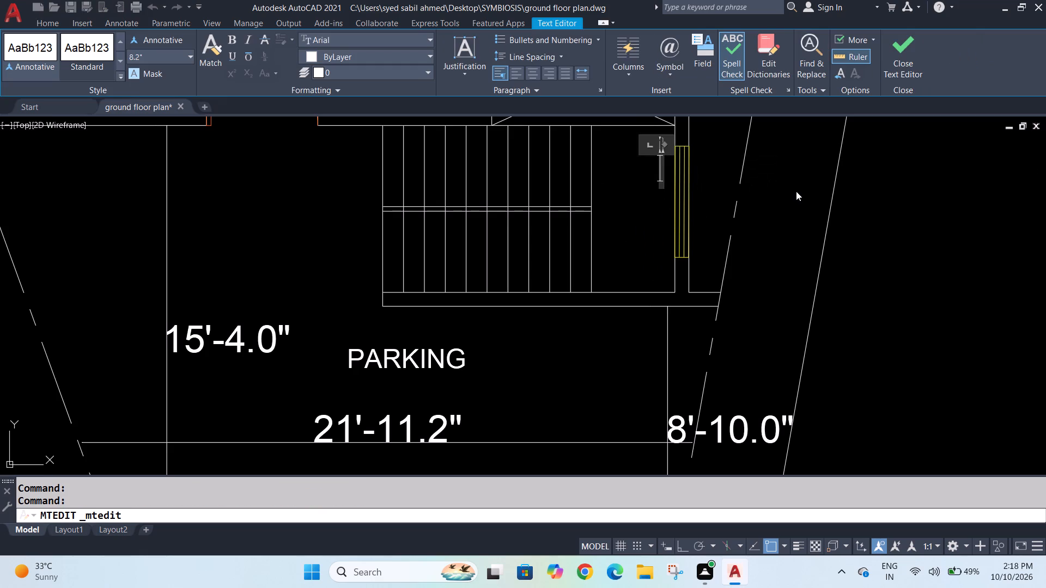
type("MID LANDING")
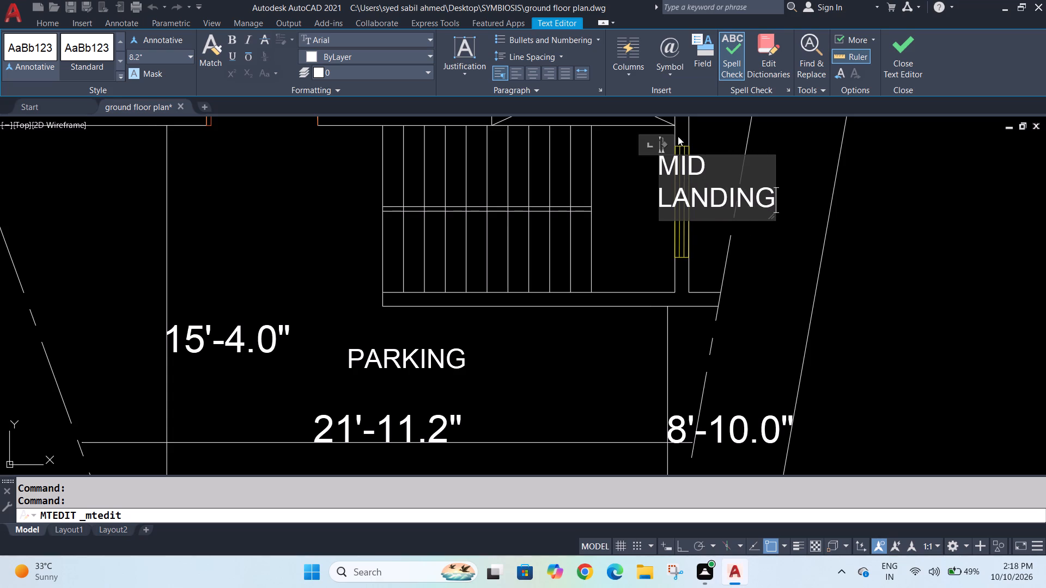
left_click_drag(667, 145, 828, 154)
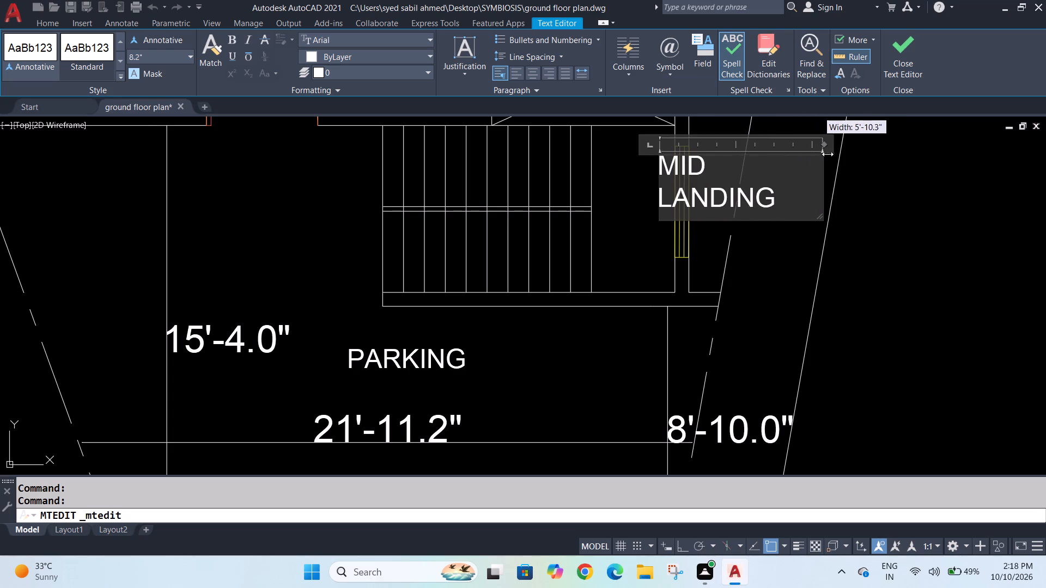
left_click_drag(828, 154, 837, 155)
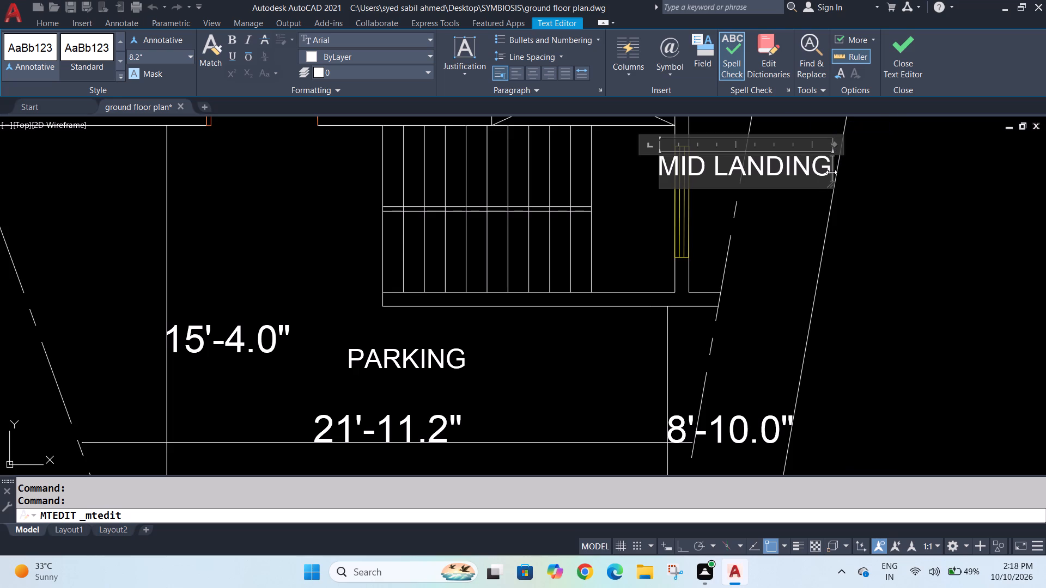
Add a second line reading 7'-3" X 3' below MID LANDING in the stair landing label.
key("Return")
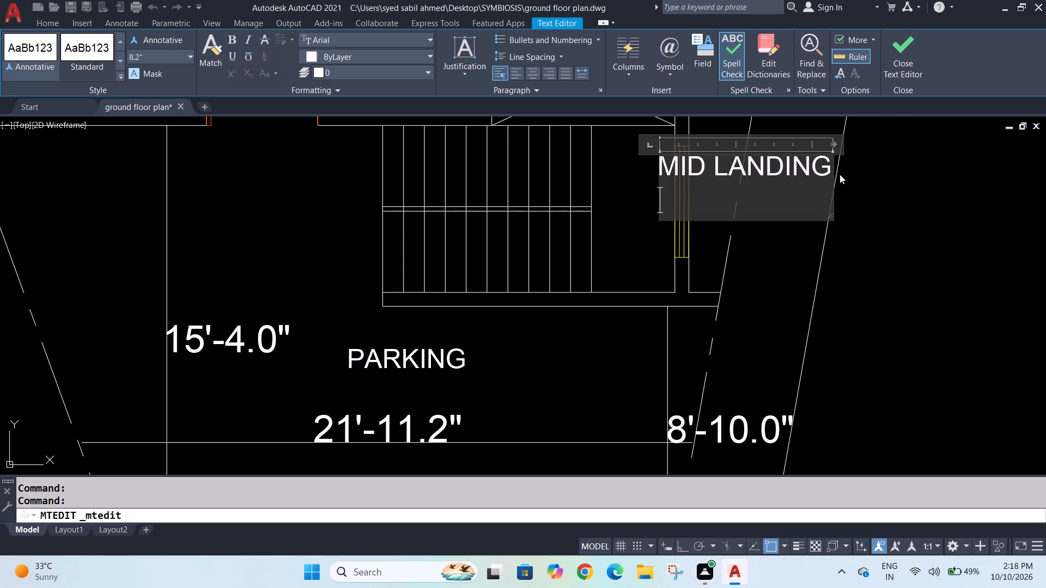
key("7")
key("apostrophe")
key("minus")
type("3\"")
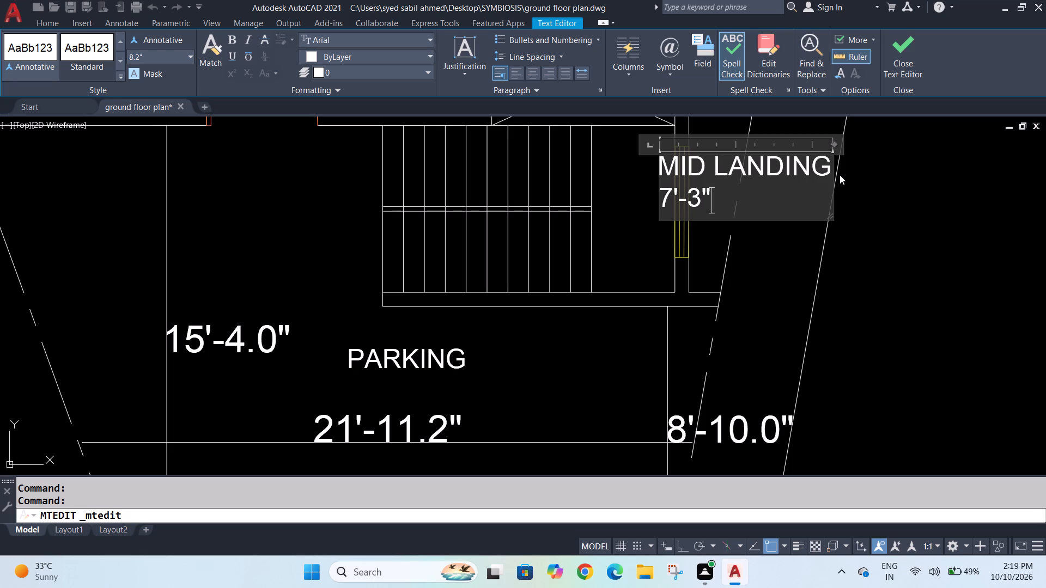
key("space")
type("X")
key("space")
type("3'")
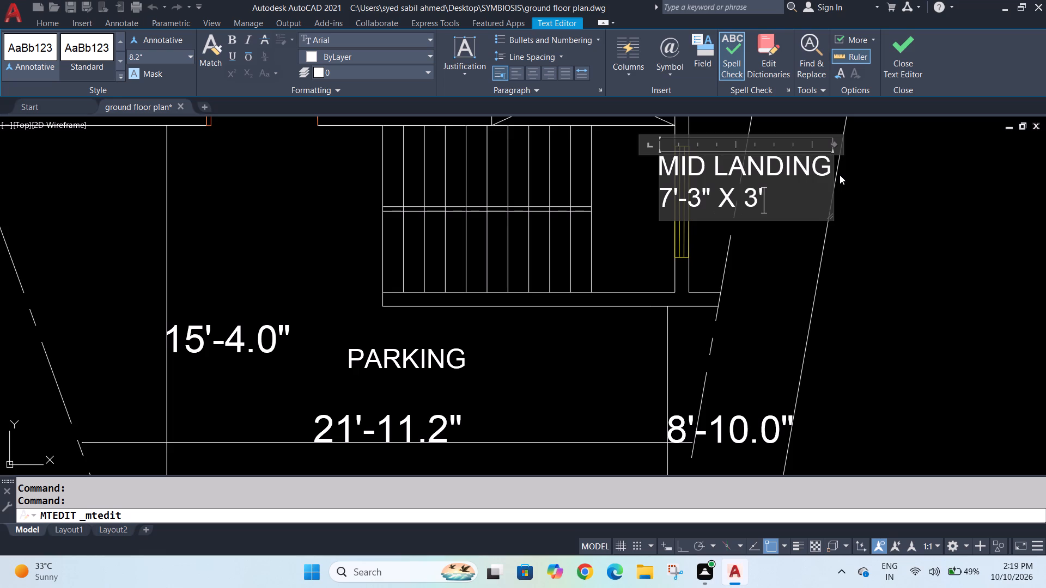
left_click(867, 195)
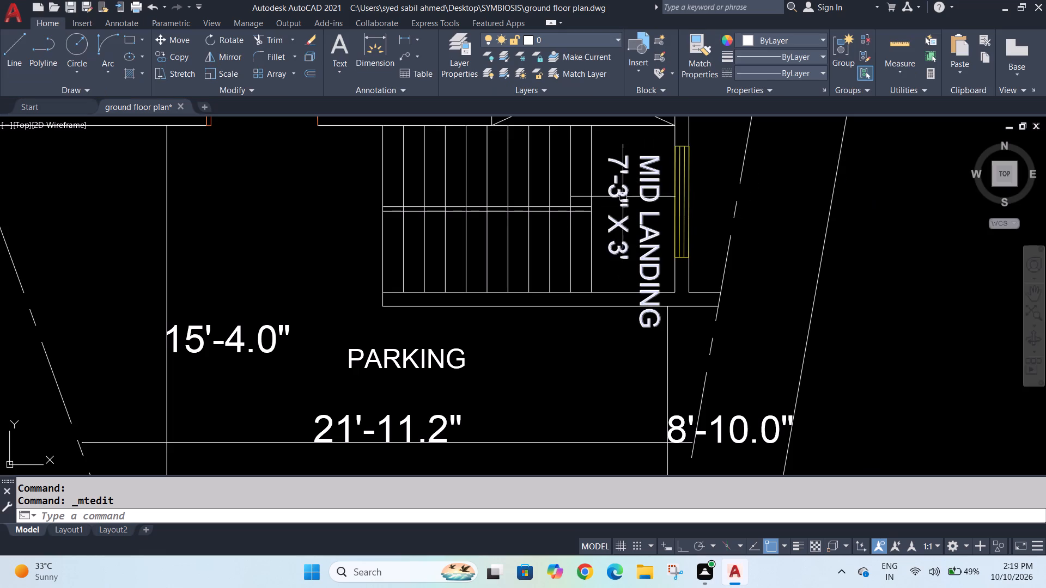
Move the MID LANDING label slightly within the stair landing beside the window.
left_click(645, 205)
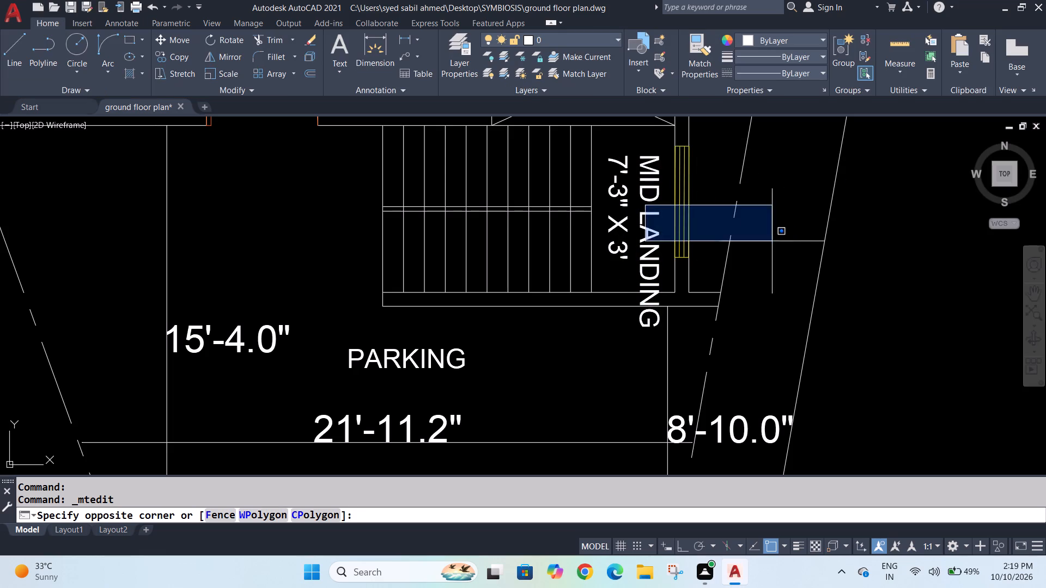
scroll(693, 246, "down", 1)
left_click(664, 237)
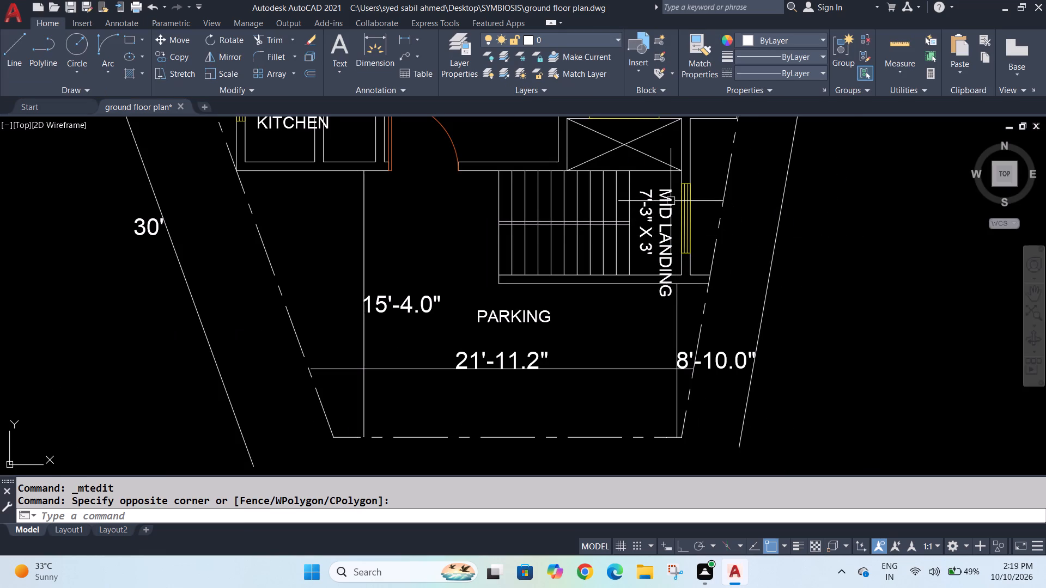
left_click(666, 200)
left_click(178, 40)
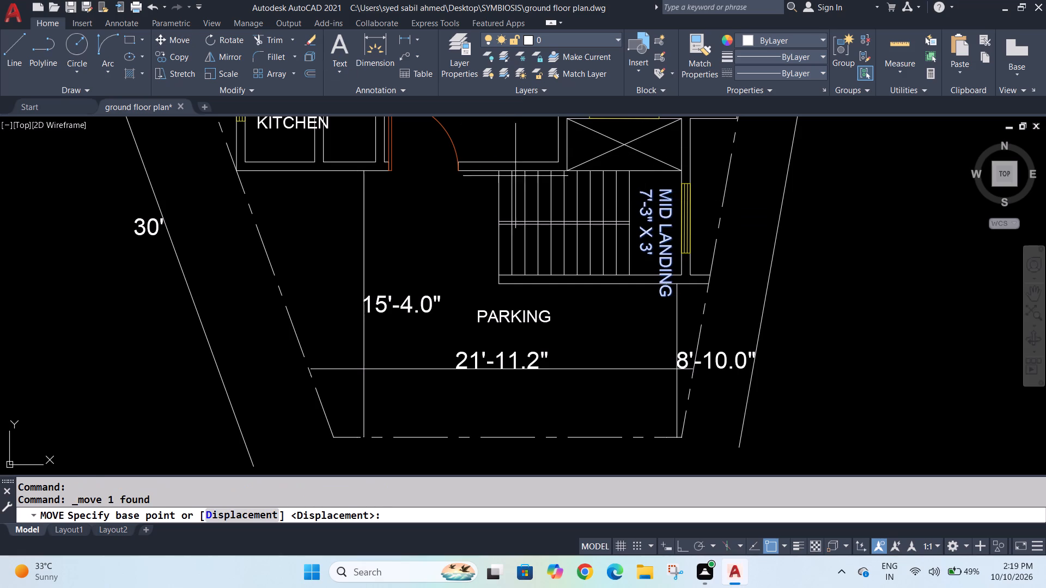
left_click(667, 188)
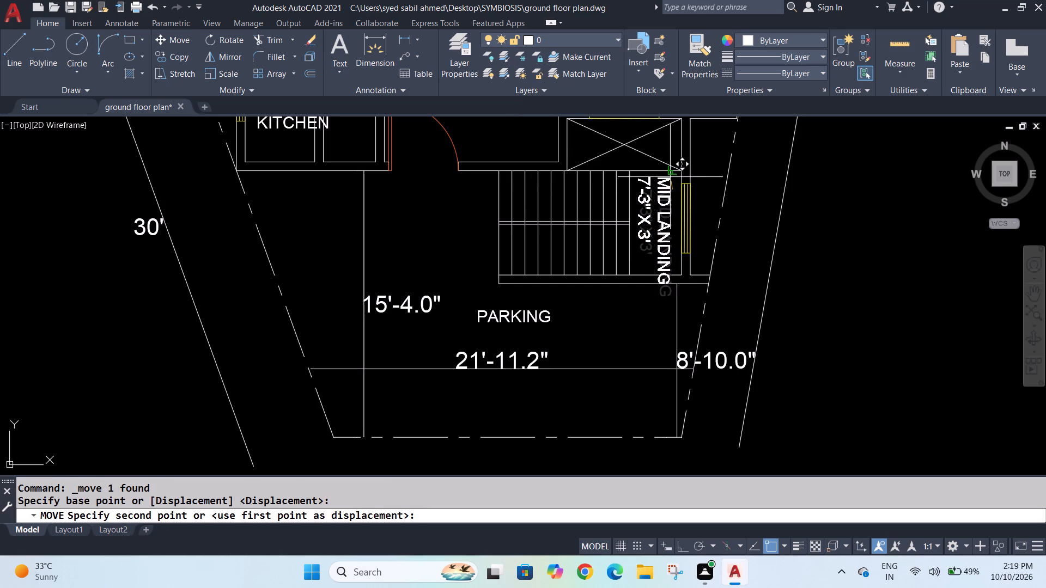
left_click(670, 186)
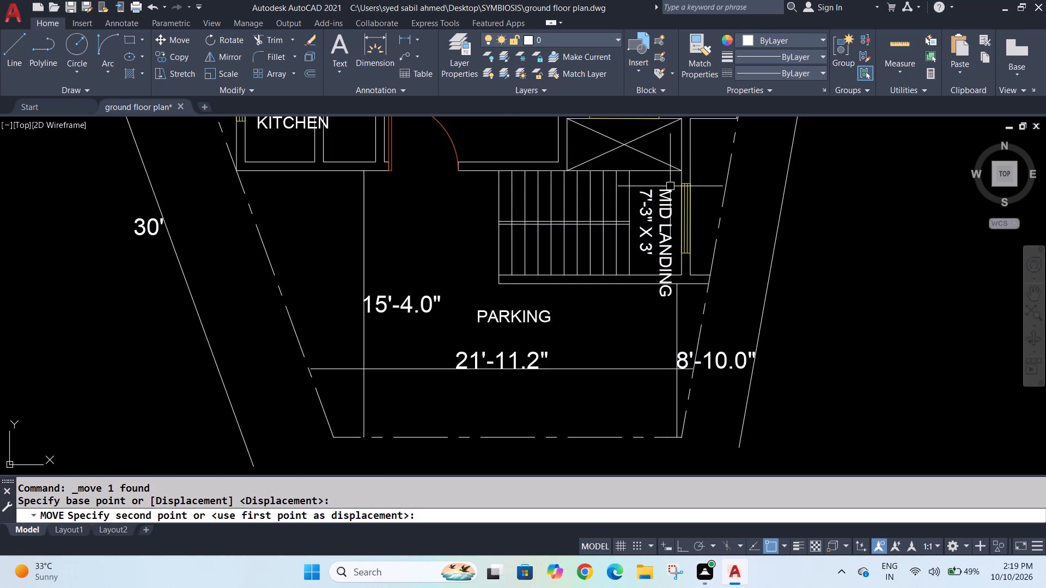
Center-align both lines of the MID LANDING label on the stair landing.
double_click(668, 220)
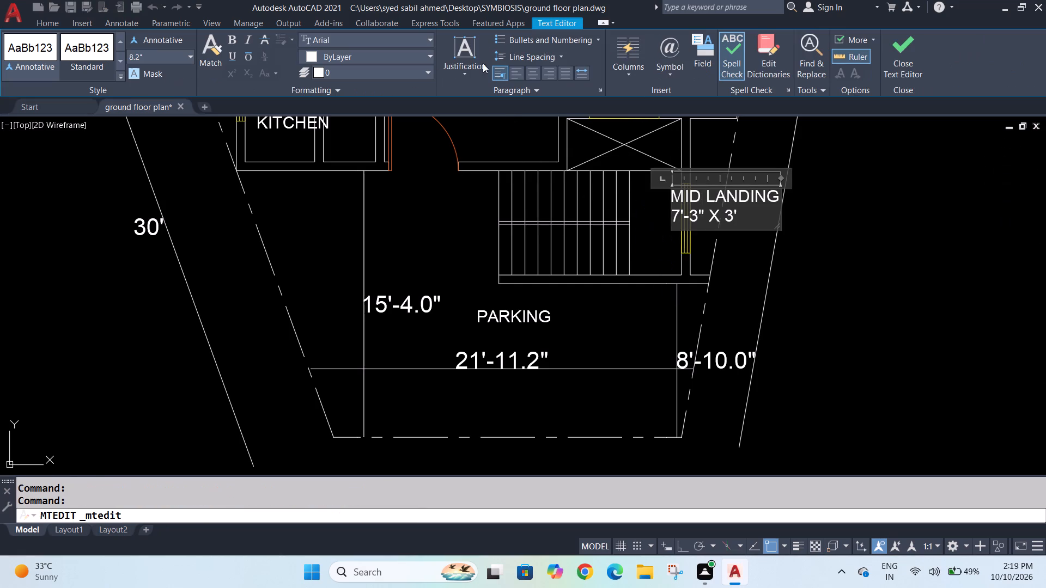
left_click(538, 75)
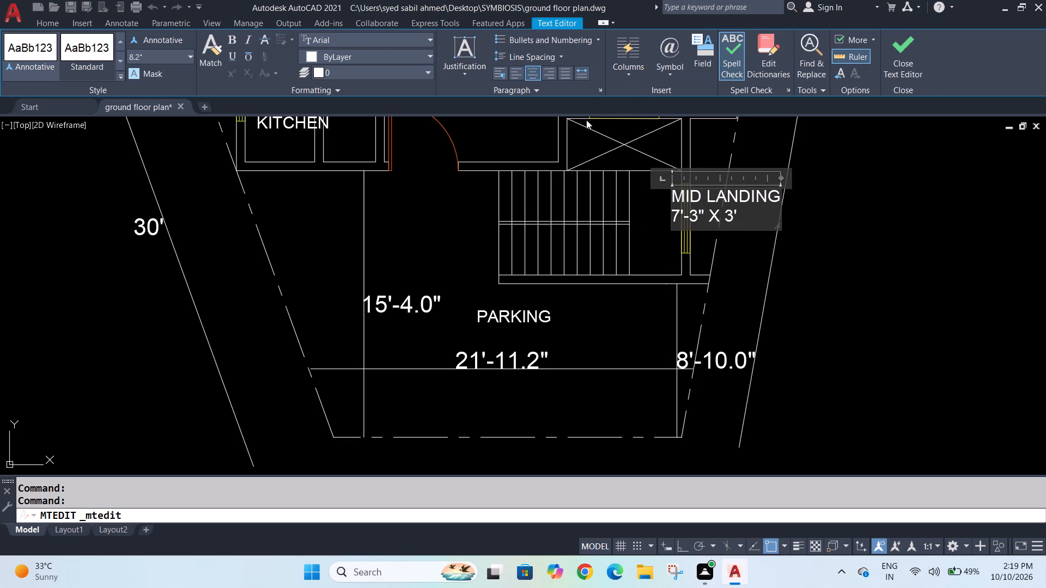
left_click_drag(755, 210, 670, 195)
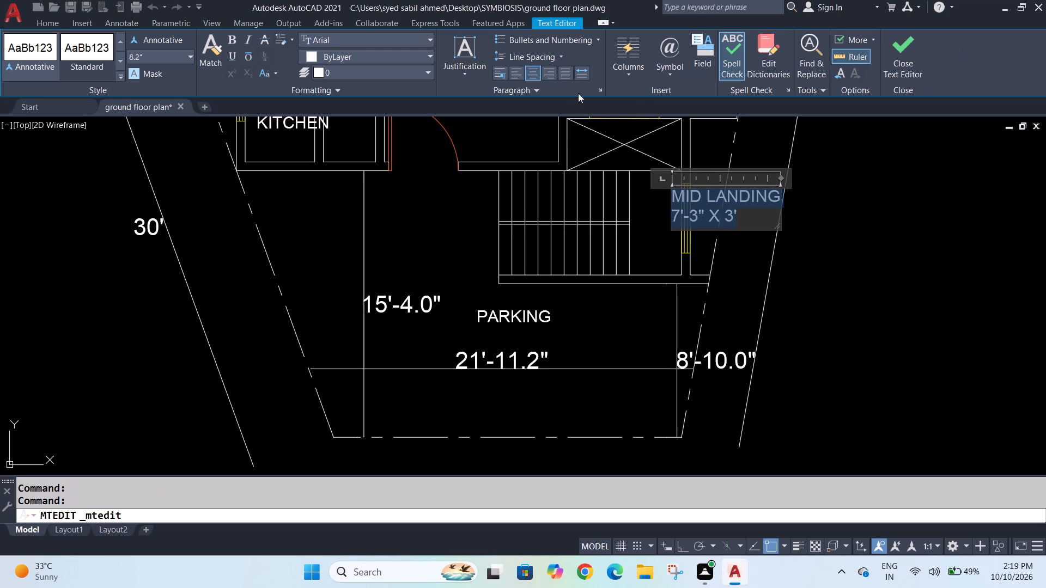
left_click(536, 78)
left_click(533, 73)
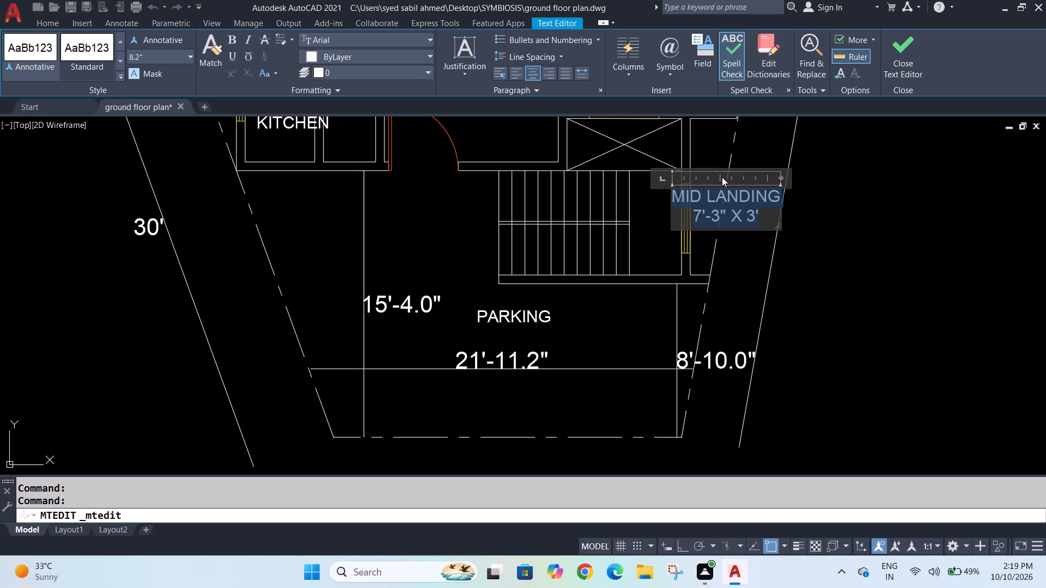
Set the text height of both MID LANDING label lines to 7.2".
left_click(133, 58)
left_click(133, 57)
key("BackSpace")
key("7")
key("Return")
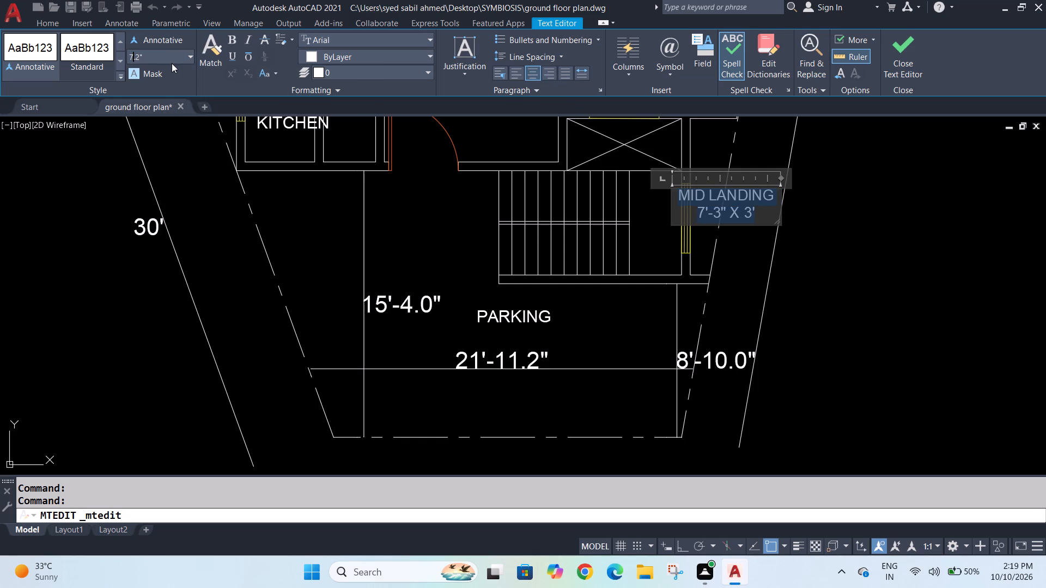
Set the text height of both MID LANDING label lines to 6.2" and finish editing the label.
left_click(132, 54)
left_click(131, 54)
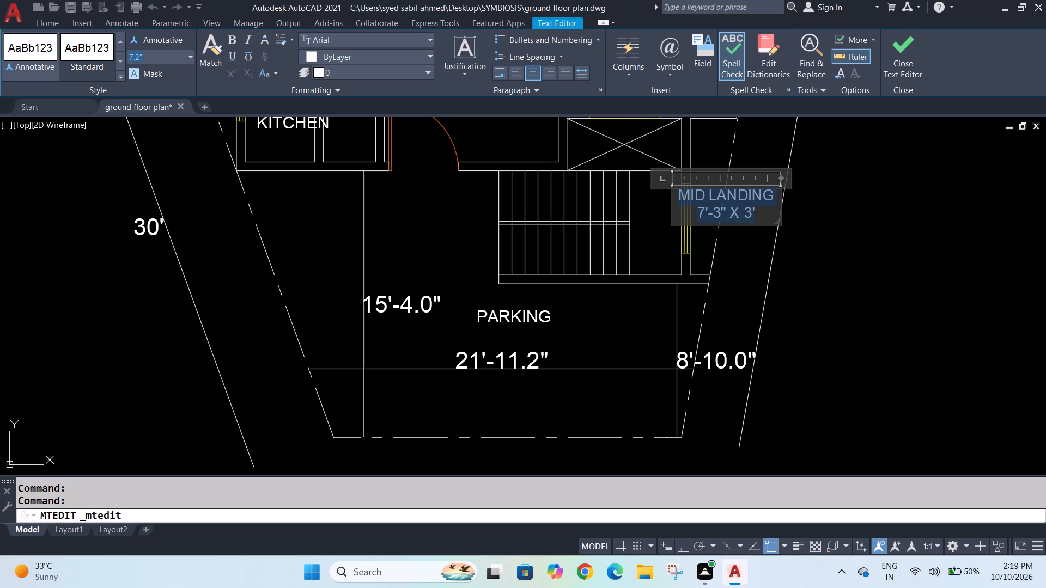
left_click(133, 58)
key("BackSpace")
key("6")
key("Return")
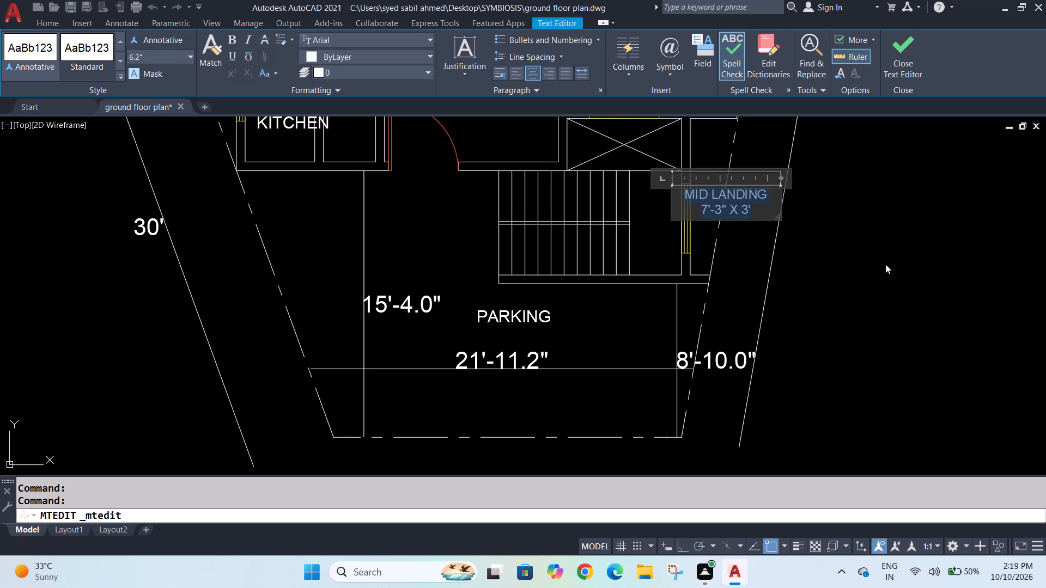
left_click(885, 264)
Move the MID LANDING label up so it sits within the stair landing beside the yellow window.
left_click(664, 241)
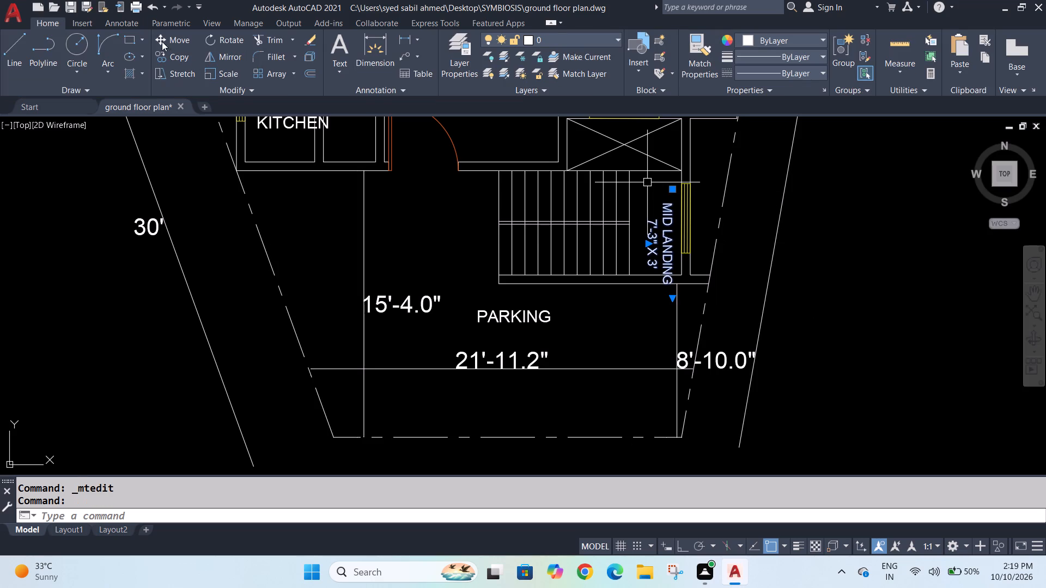
left_click(179, 41)
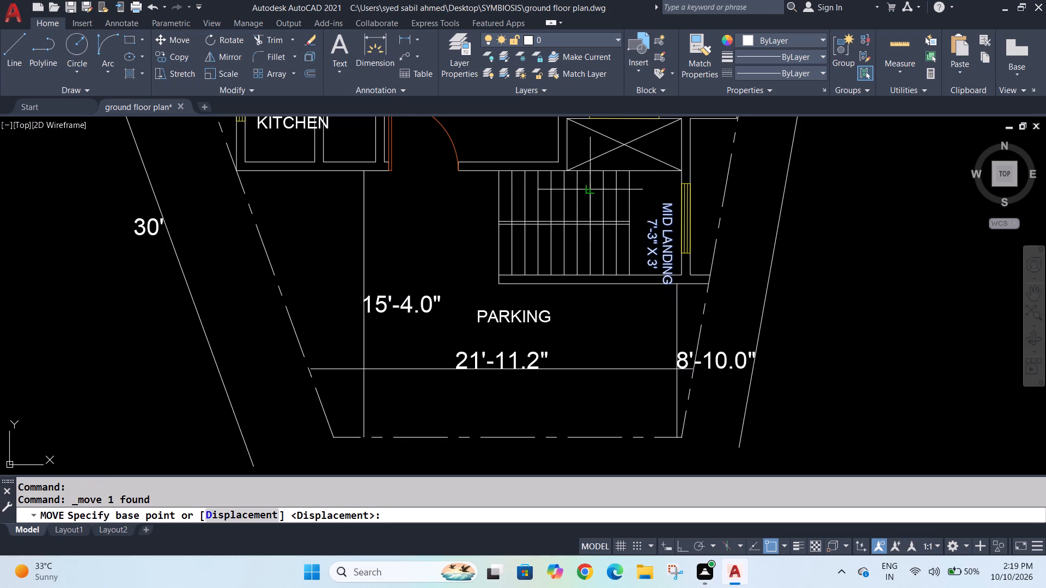
left_click(666, 201)
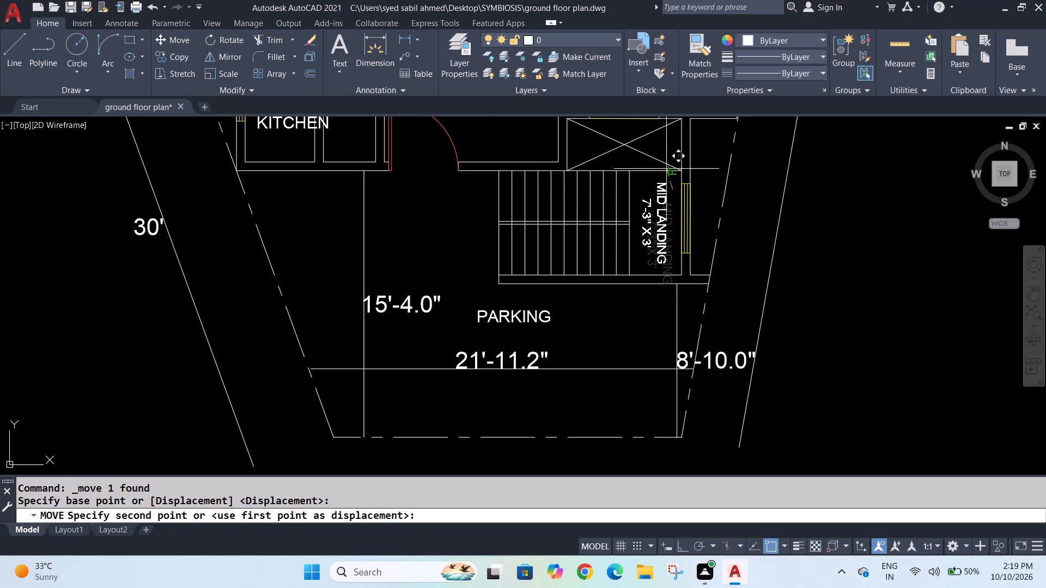
left_click(666, 169)
Change the KITCHEN label in the small room directly above the parking's left side to TOILET.
scroll(846, 238, "down", 2)
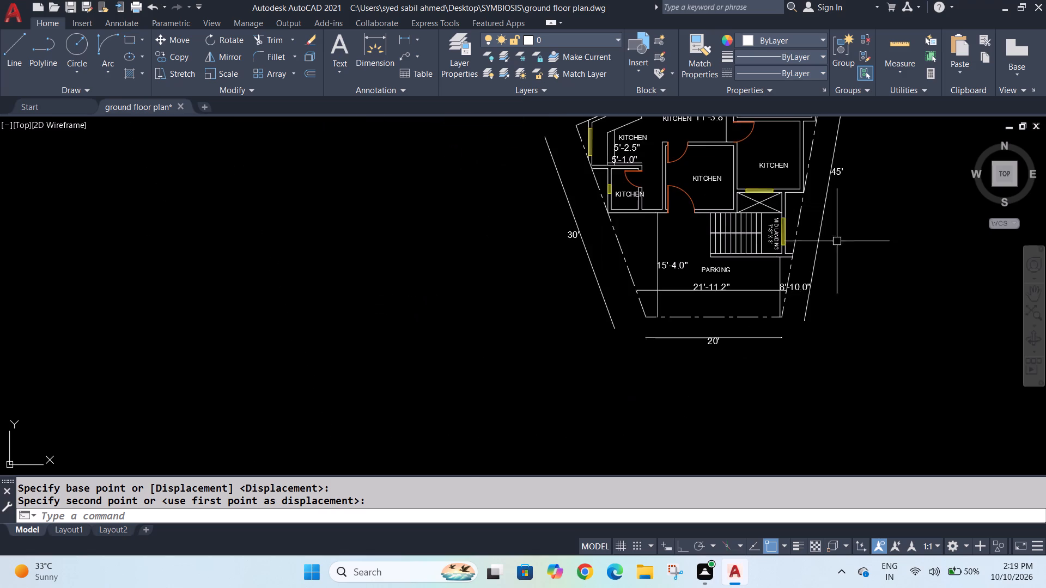
scroll(674, 187, "up", 3)
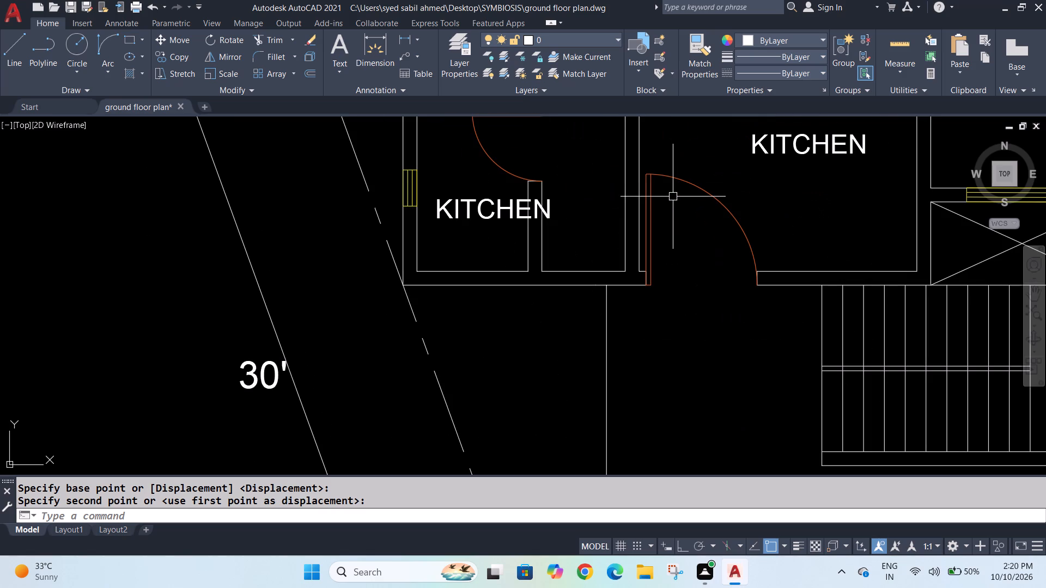
double_click(466, 215)
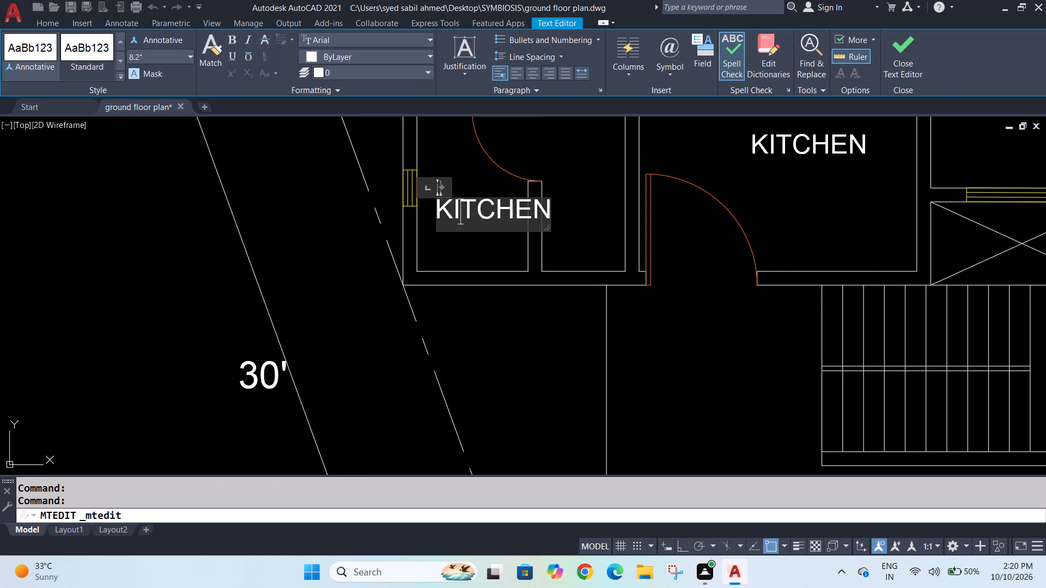
key("Right")
key("Right")
key("Right")
key("Right")
key("Right")
key("BackSpace")
key("BackSpace")
key("BackSpace")
key("BackSpace")
key("BackSpace")
key("BackSpace")
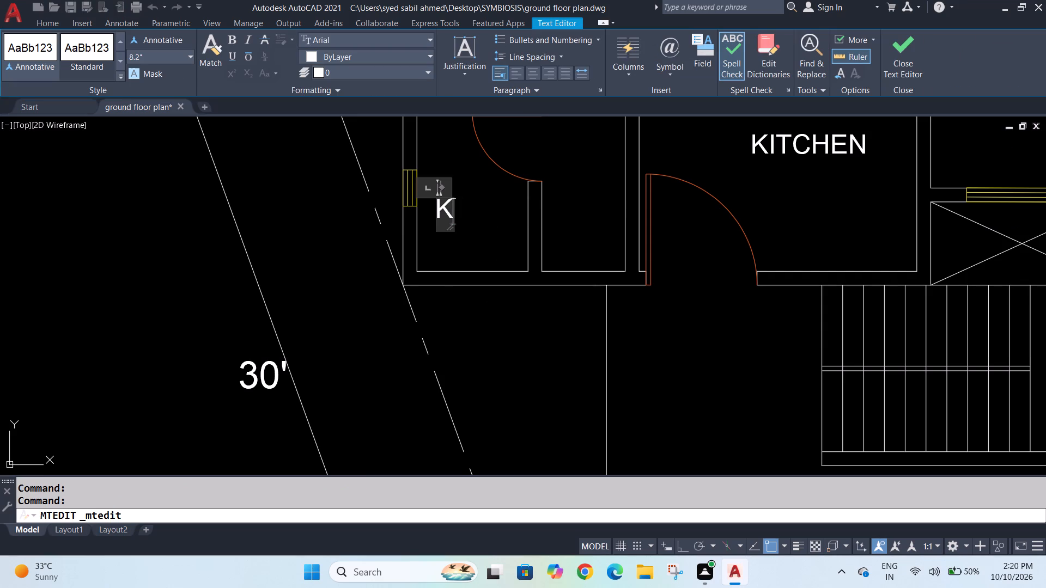
key("BackSpace")
type("TOILET")
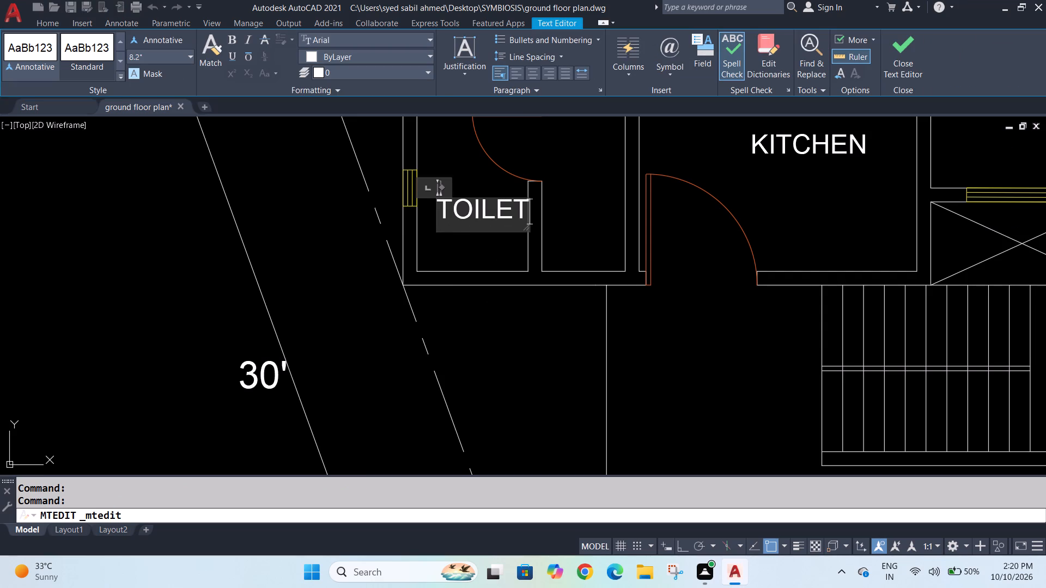
Widen the TOILET label's text frame to about the word's width and add a second line reading 4' X 6'.
left_click_drag(442, 187, 519, 187)
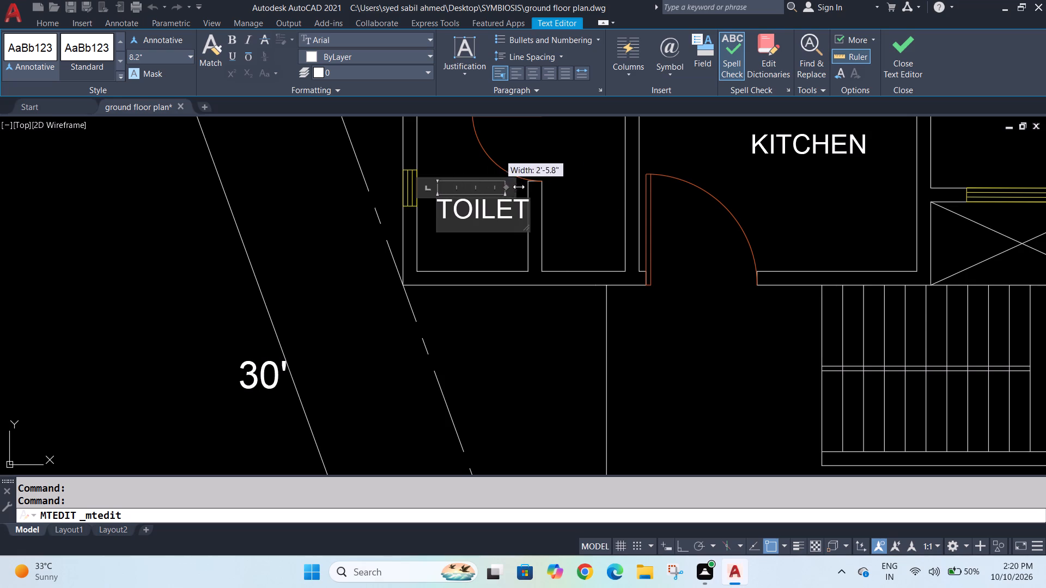
left_click_drag(519, 187, 527, 186)
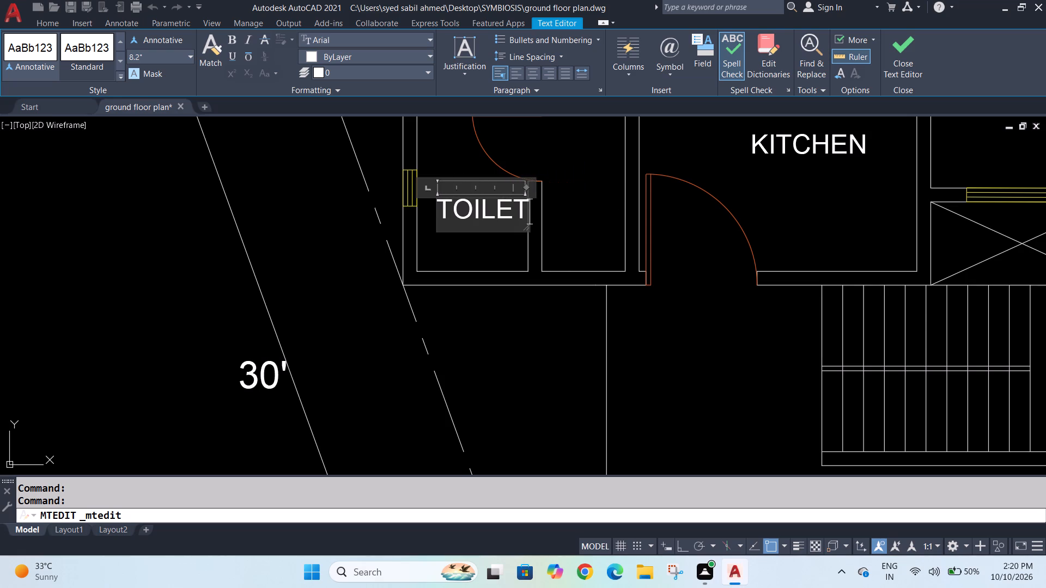
left_click(525, 219)
key("Return")
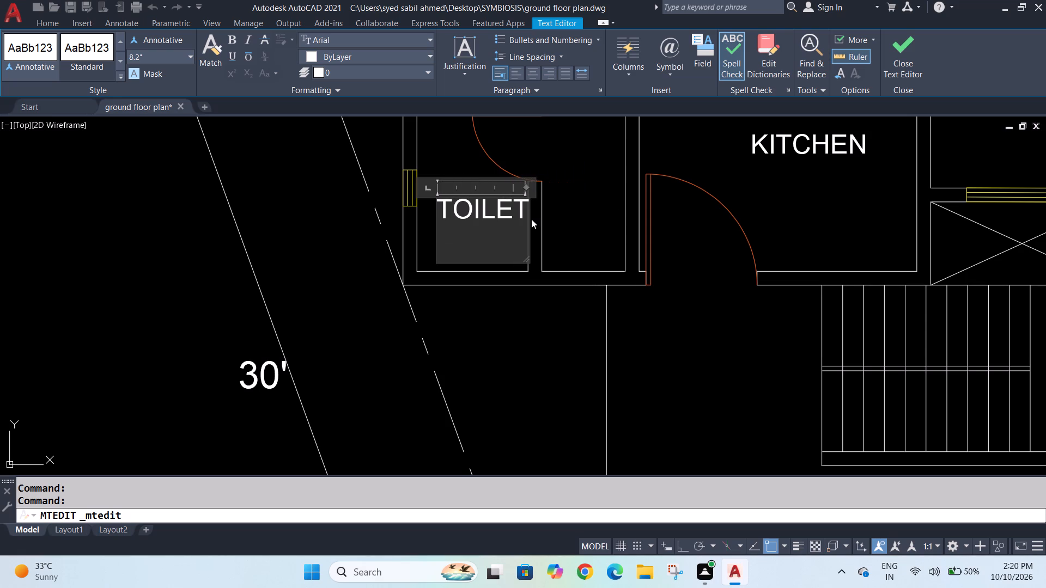
type("4' X")
key("space")
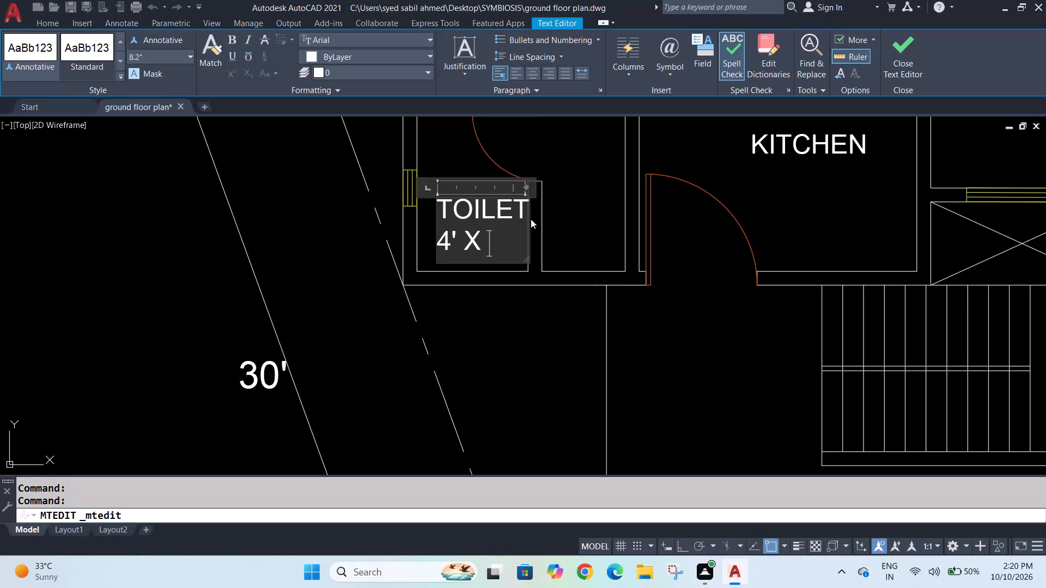
type("6'")
Center-align both lines of the TOILET label and finish editing it.
left_click_drag(510, 244, 459, 225)
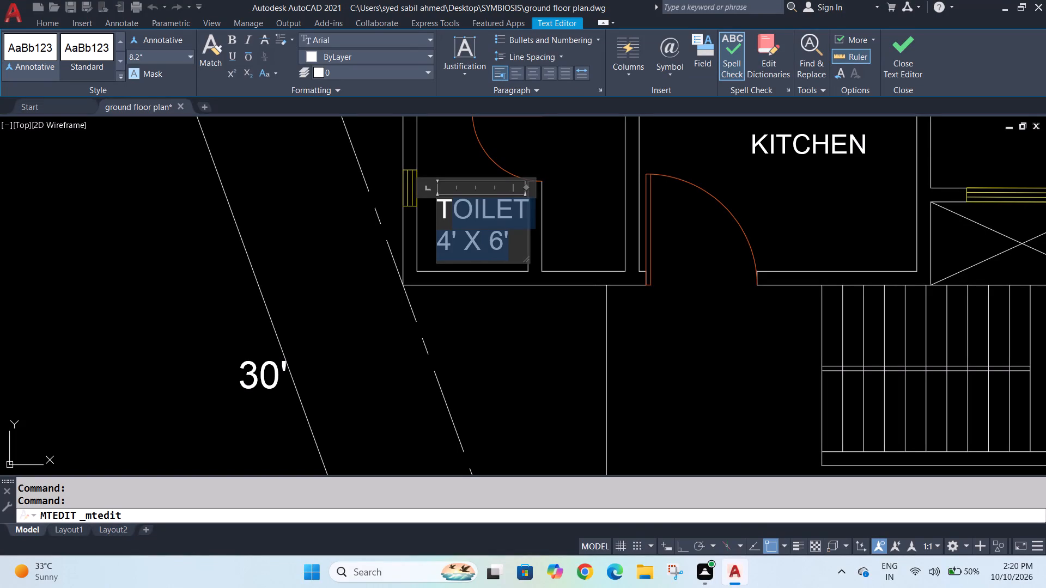
left_click_drag(459, 225, 439, 211)
left_click(530, 75)
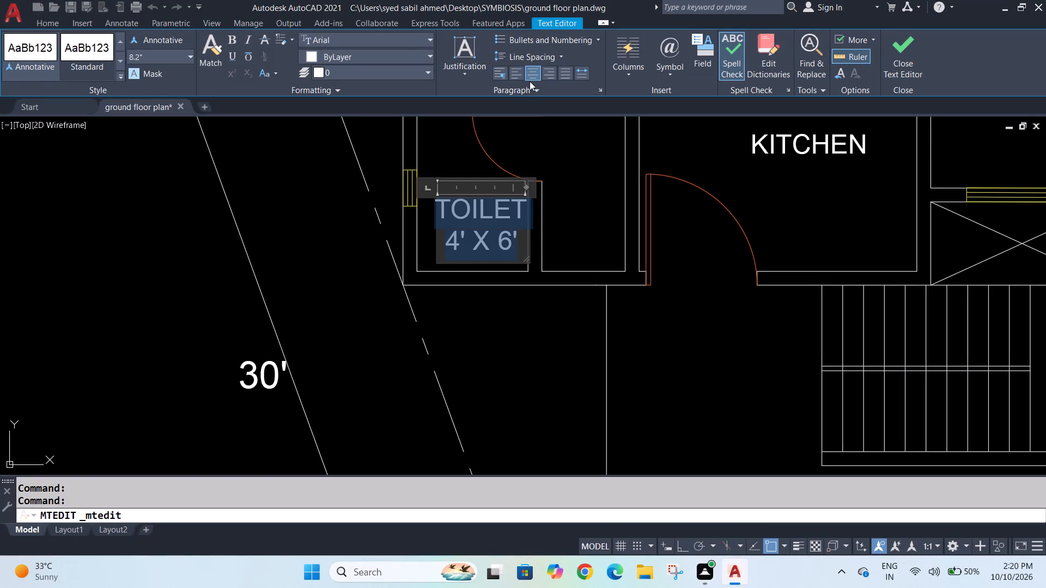
left_click(565, 215)
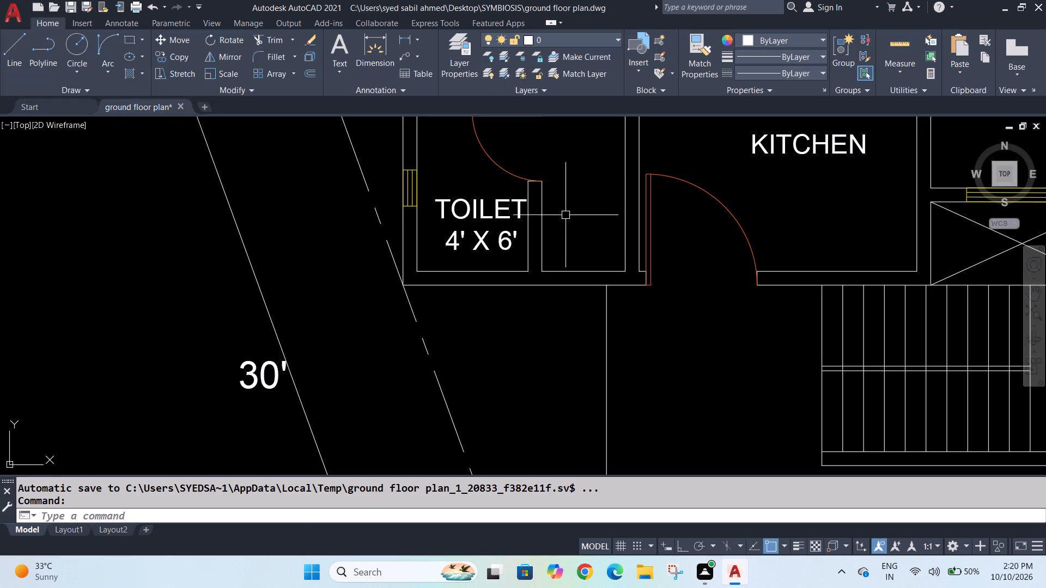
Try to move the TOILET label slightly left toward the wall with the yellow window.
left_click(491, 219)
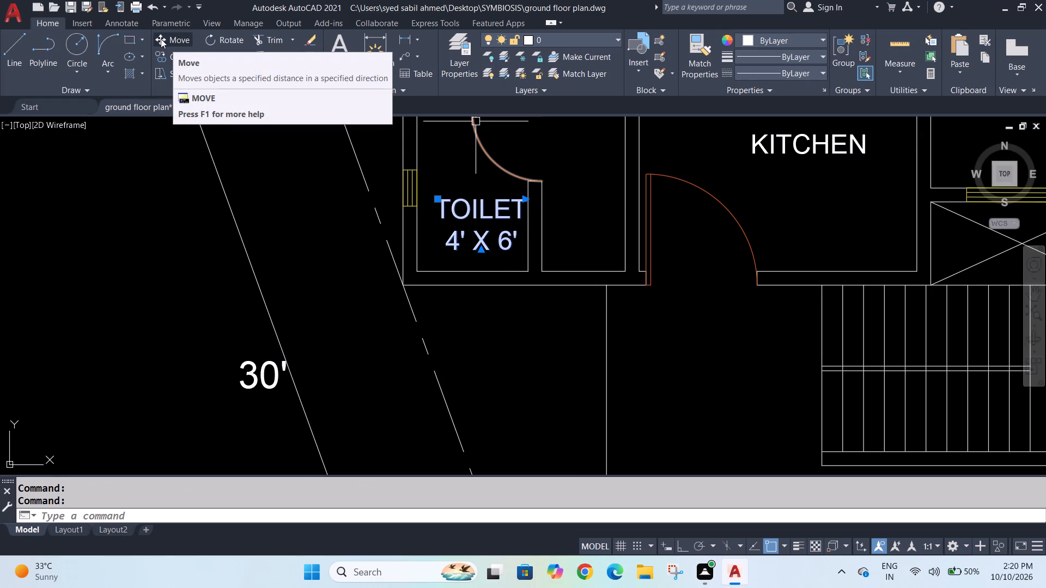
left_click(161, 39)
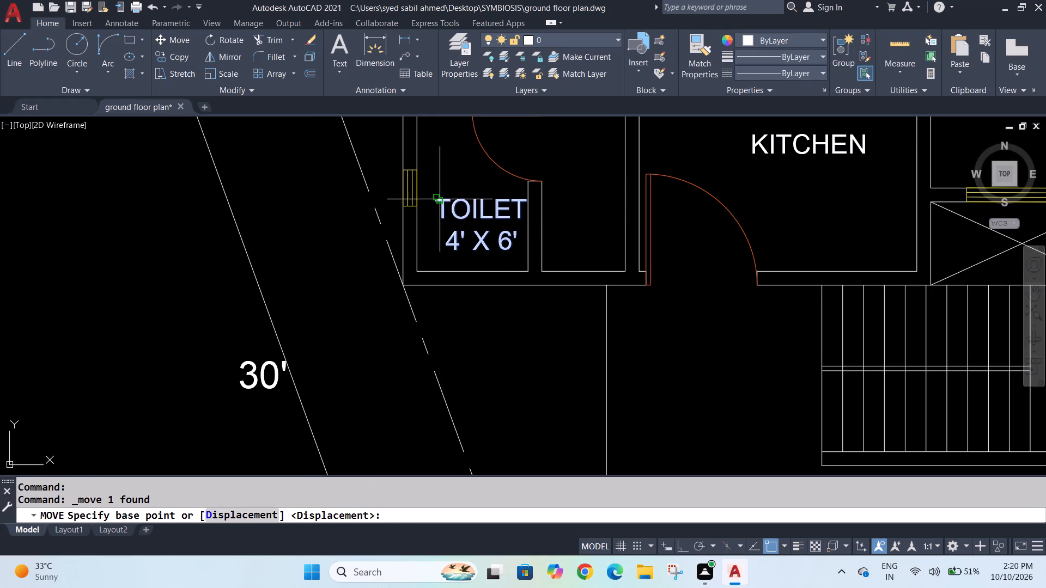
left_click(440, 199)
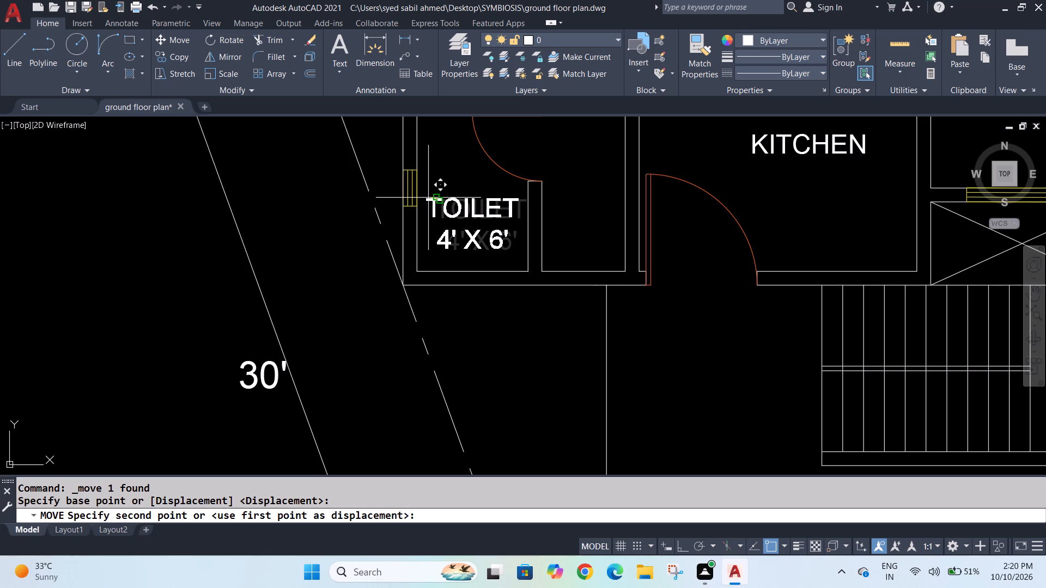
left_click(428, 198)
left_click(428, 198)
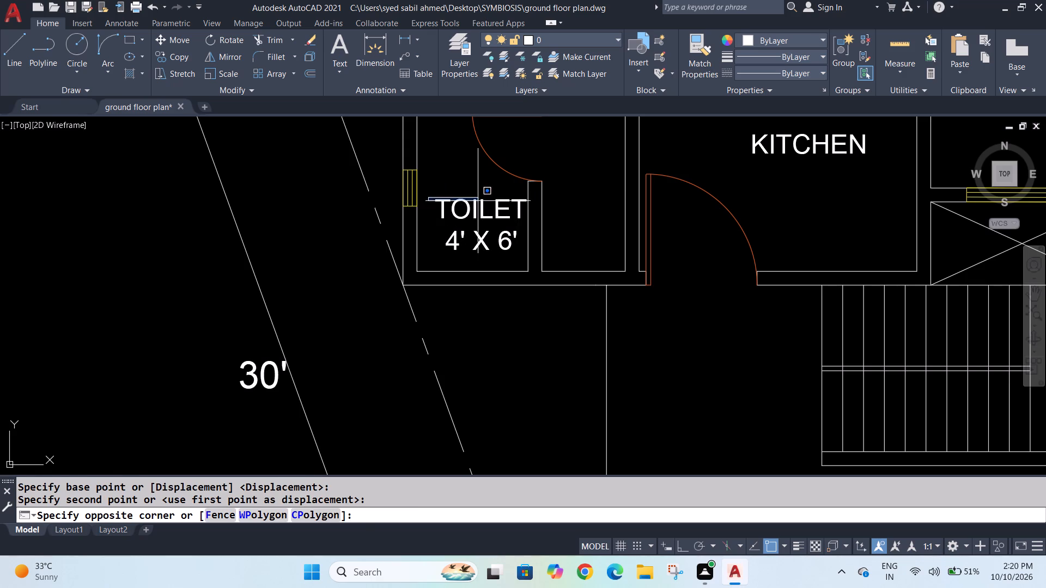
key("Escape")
Change the KITCHEN label in the room whose door opens onto the parking to DRAWING ROOM.
scroll(607, 238, "down", 1)
scroll(745, 181, "up", 3)
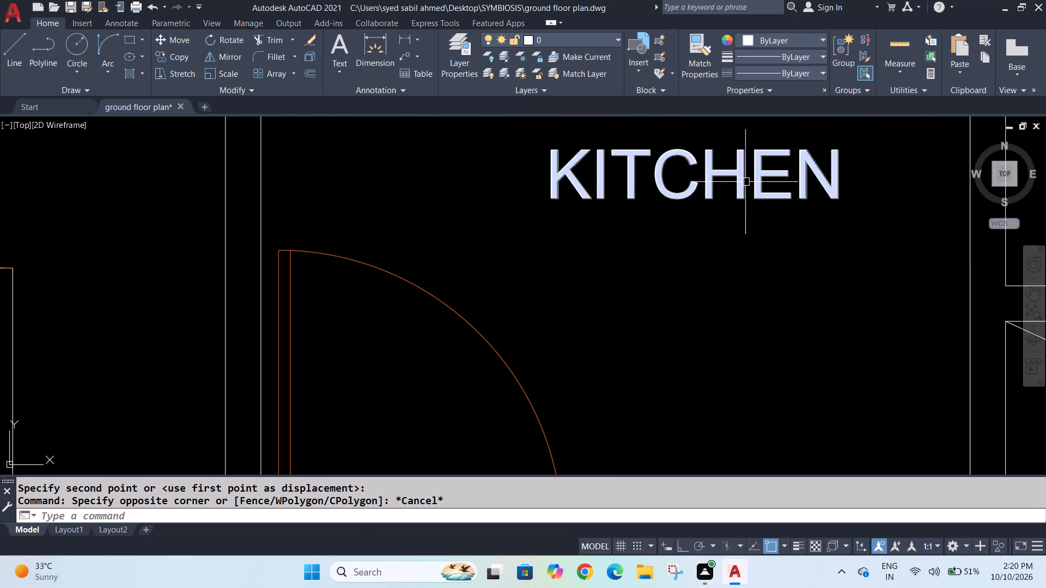
double_click(742, 181)
scroll(741, 194, "down", 3)
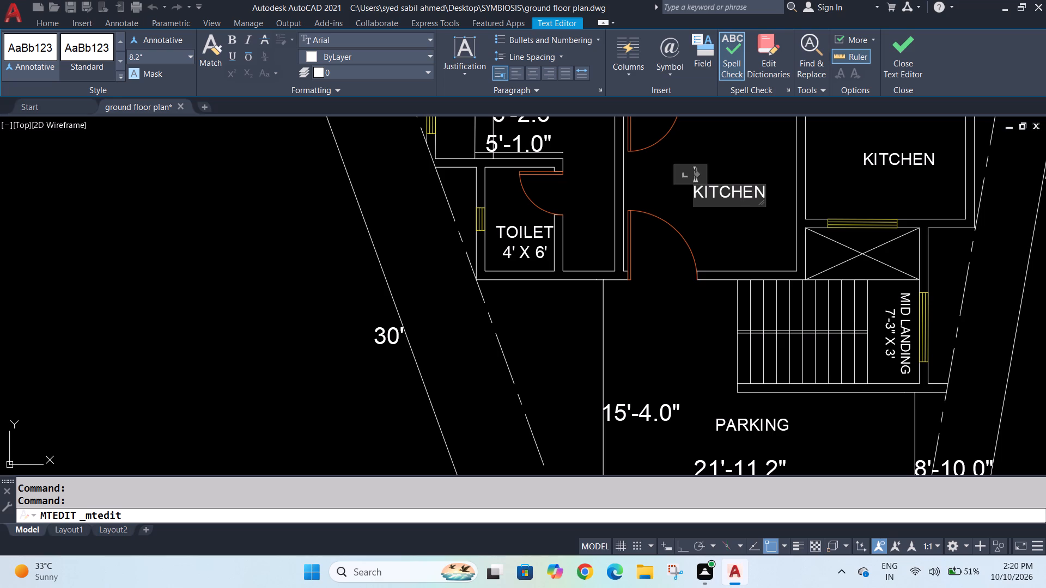
key("Down")
key("Right")
key("Right")
key("Right")
key("BackSpace")
key("BackSpace")
key("BackSpace")
key("BackSpace")
key("BackSpace")
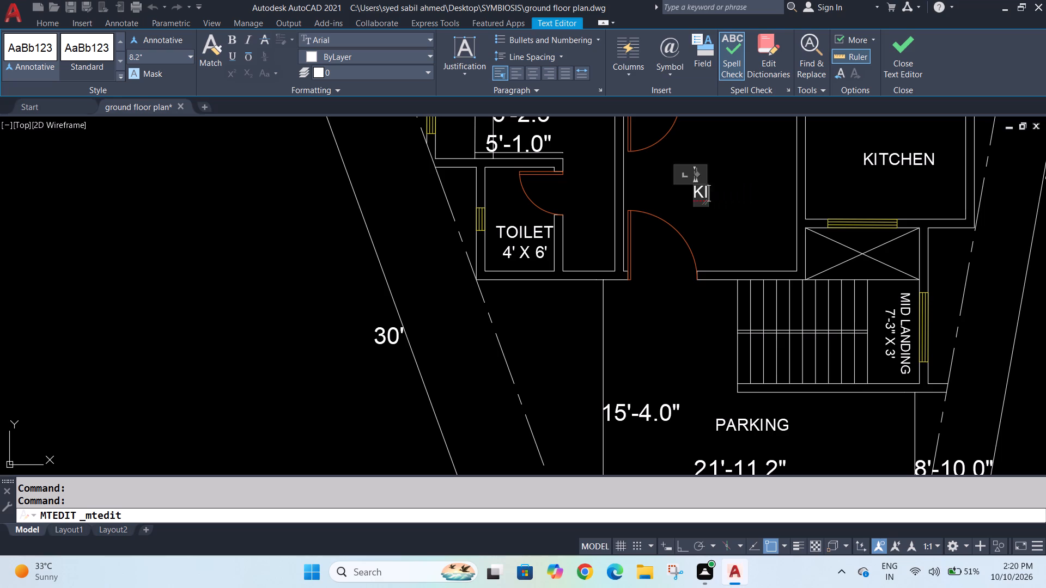
key("BackSpace")
key("BackSpace")
type("DRAW")
type("ING ROOM")
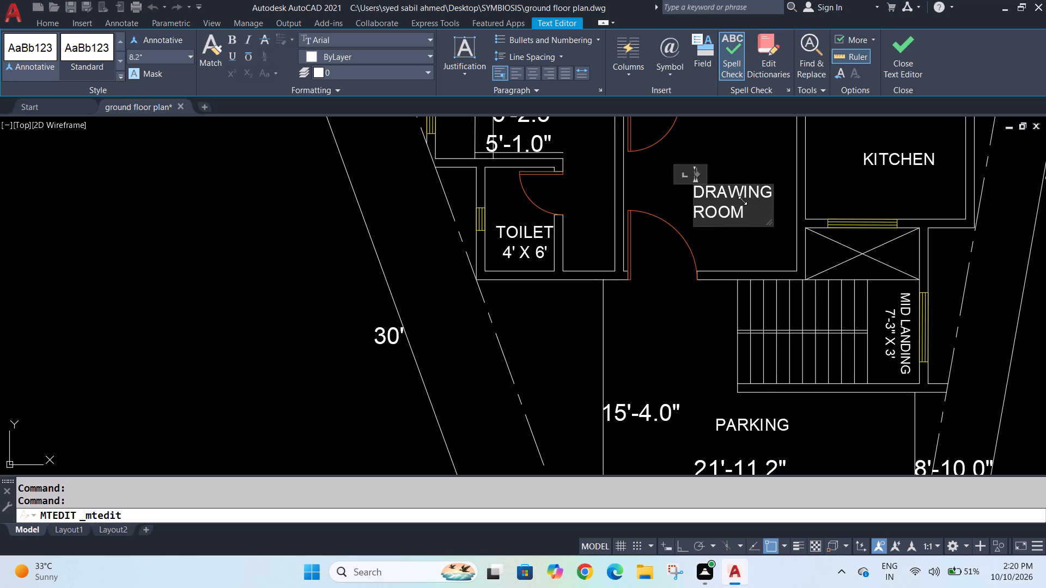
Widen the DRAWING ROOM label's text frame to fit the name on one line and add a second line reading 10' X 9'5".
left_click(772, 203)
left_click_drag(707, 173, 779, 177)
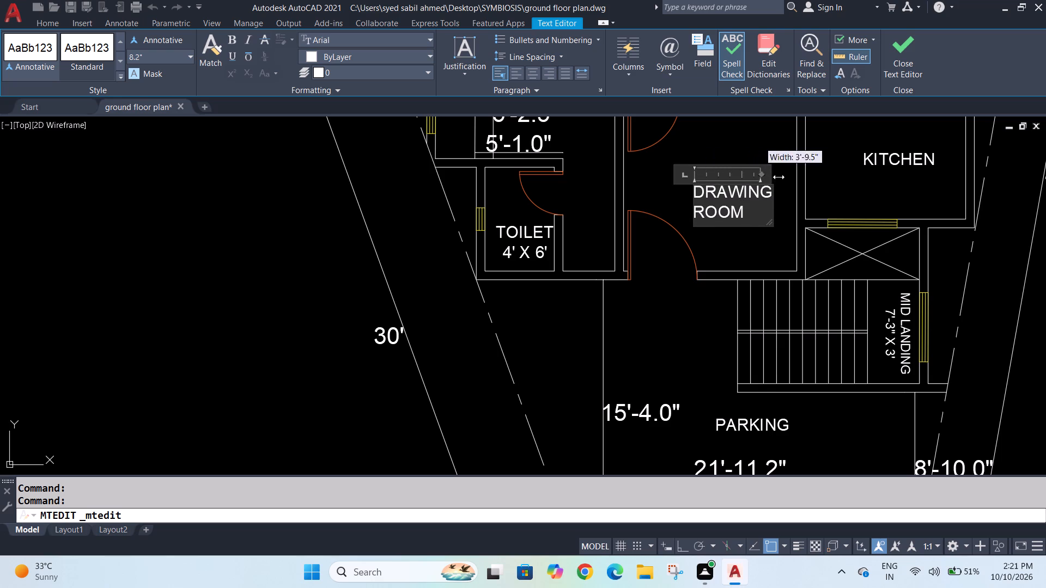
left_click_drag(779, 177, 831, 180)
key("Return")
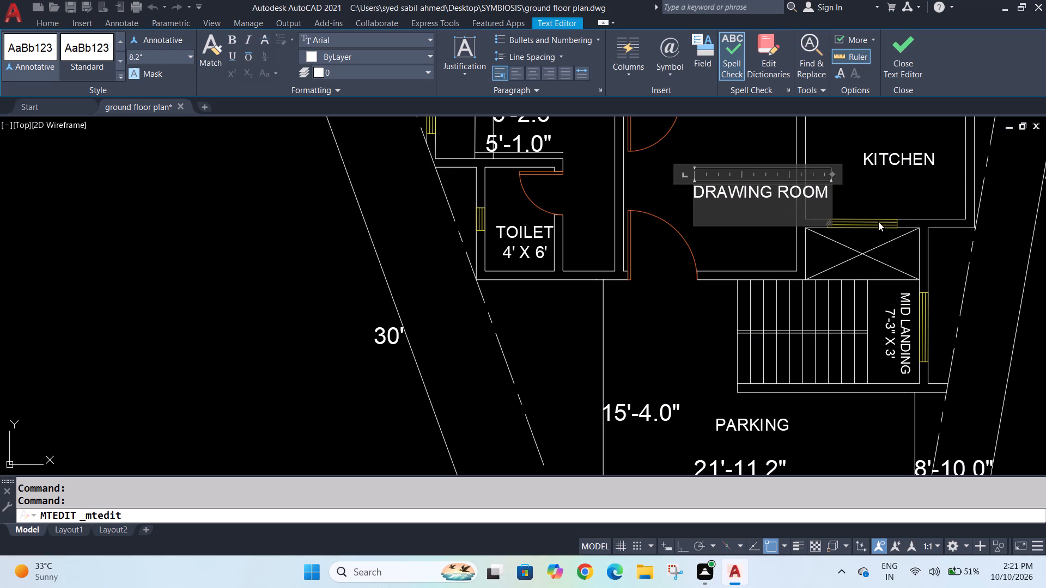
type("10")
key("apostrophe")
key("space")
type("X")
key("space")
type("9'")
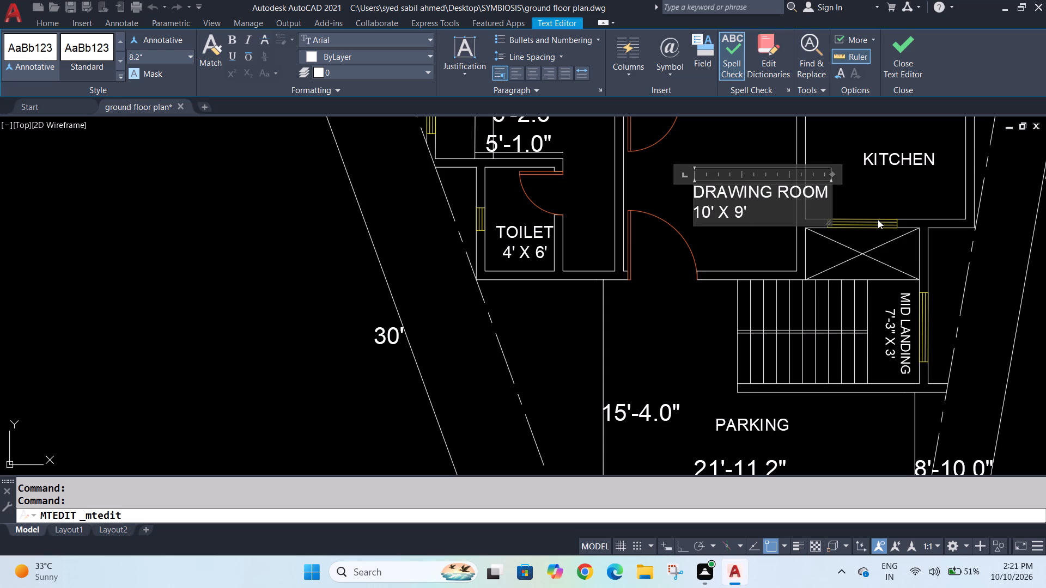
type("5\"")
Center-align both lines of the DRAWING ROOM label and finish editing it.
left_click_drag(787, 218, 693, 181)
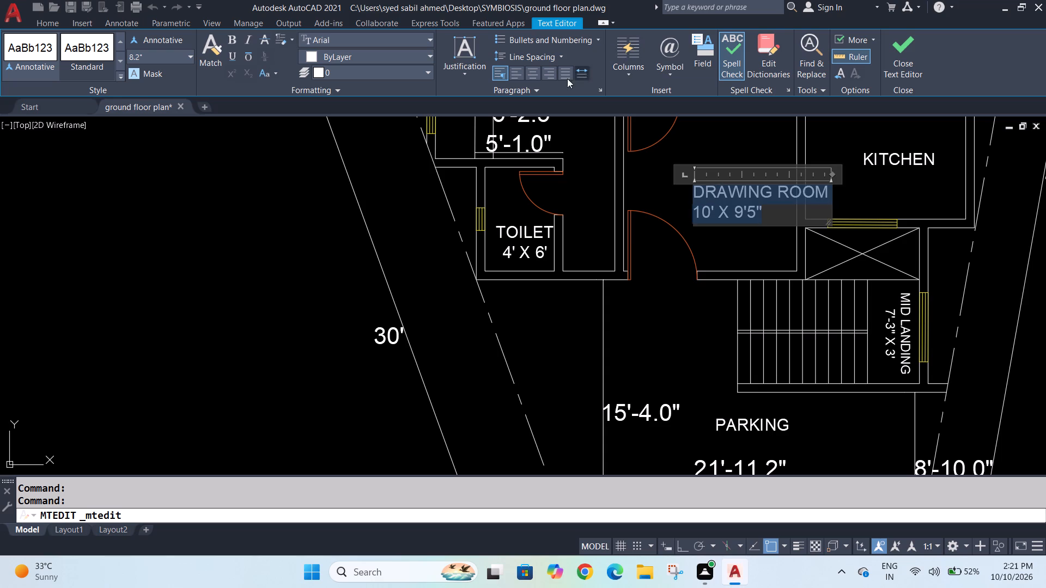
left_click(531, 71)
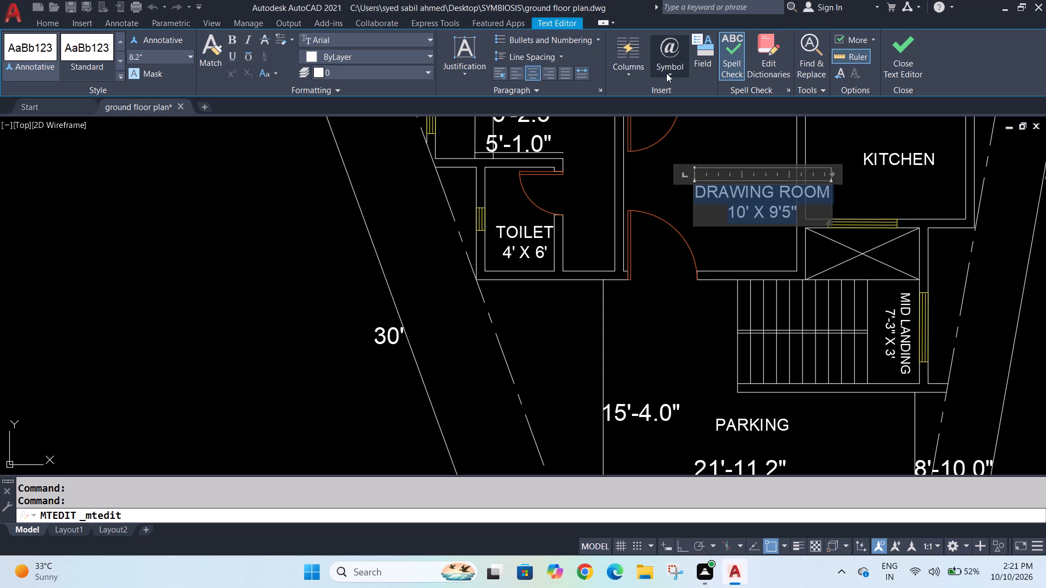
left_click(648, 193)
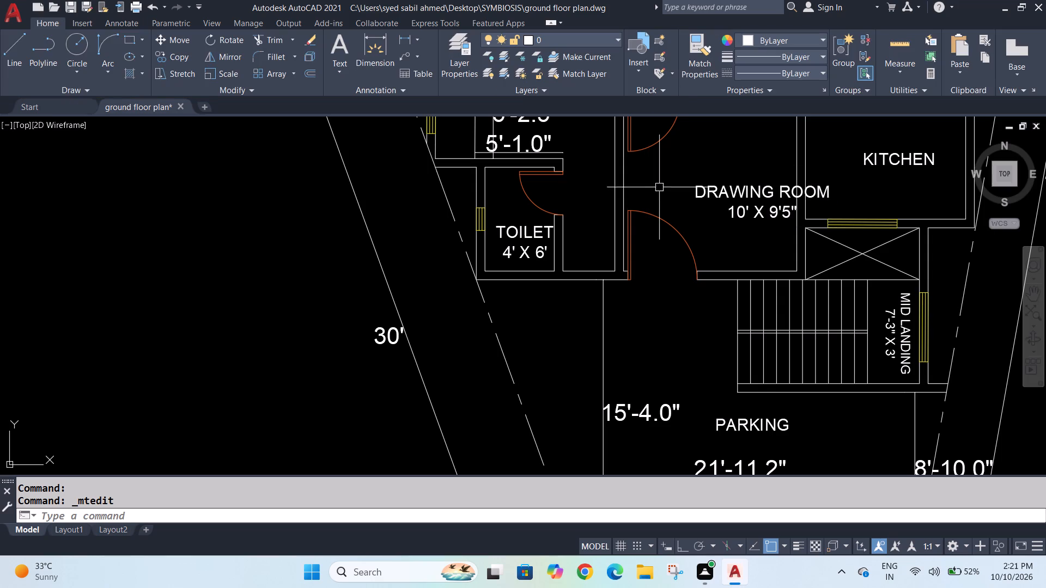
Move the DRAWING ROOM label up and to the left so it sits between the room's walls.
left_click(724, 192)
left_click(175, 38)
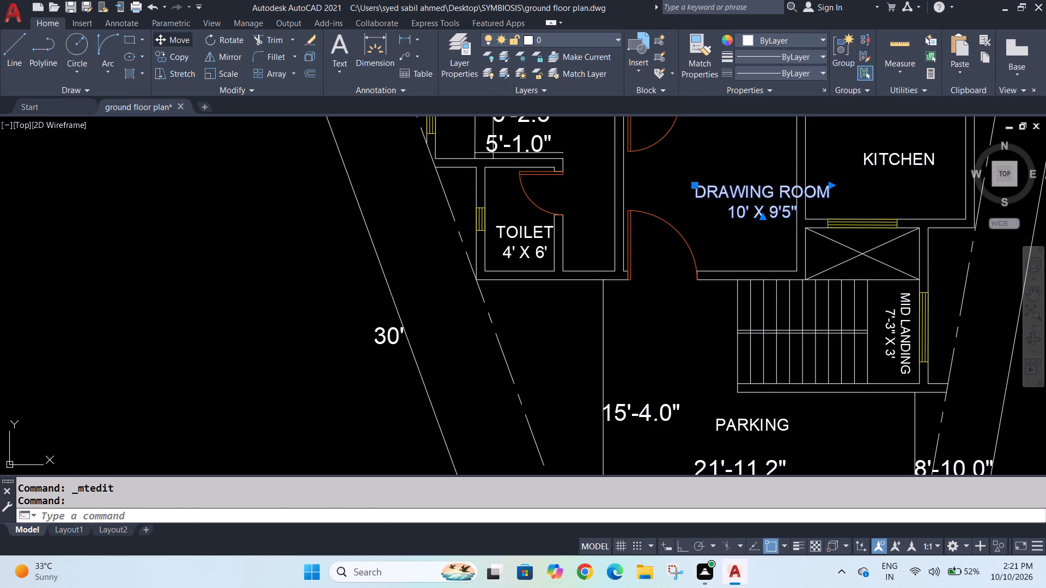
left_click(696, 189)
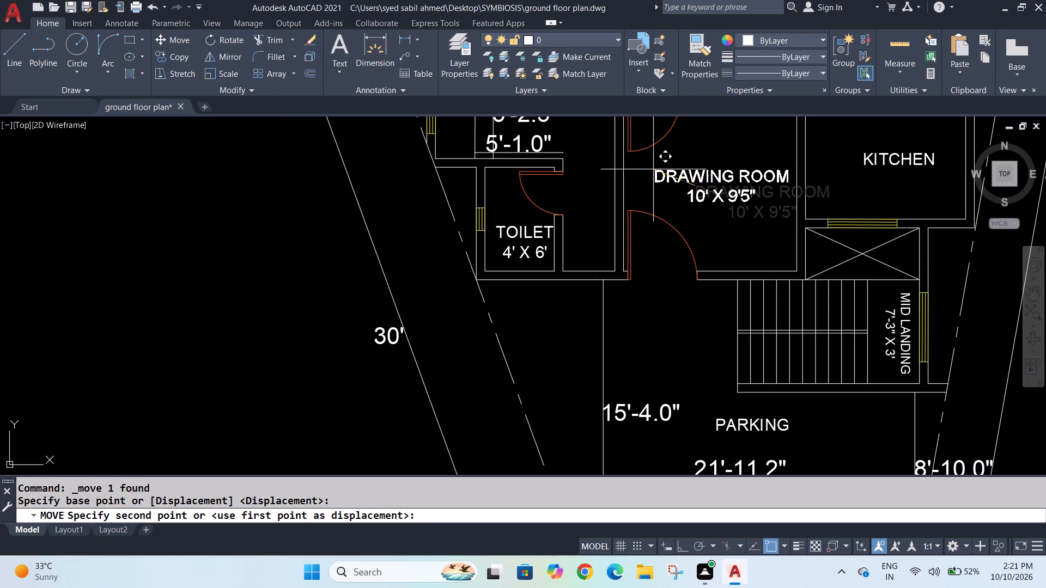
left_click(648, 170)
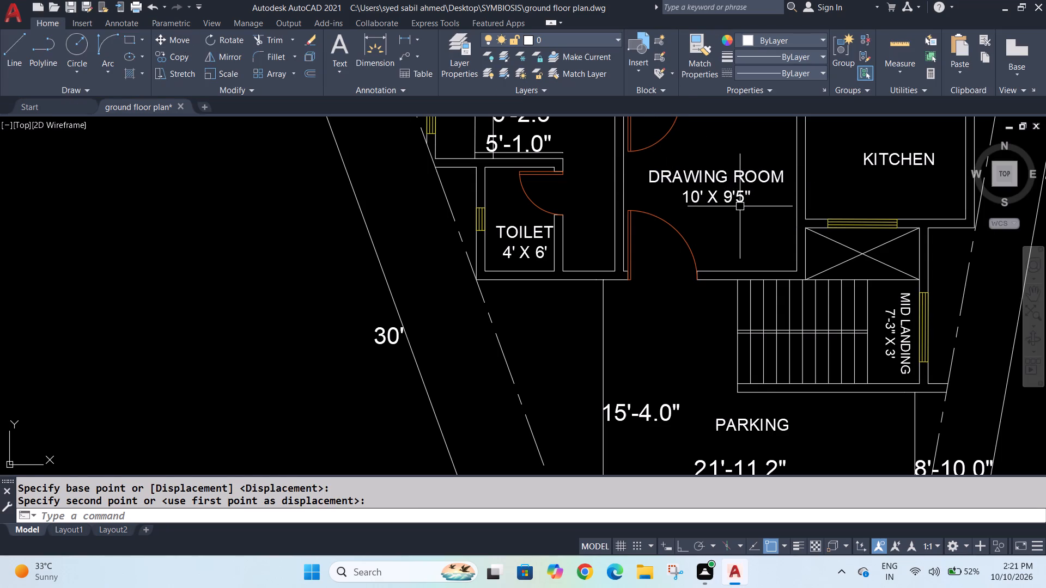
key("Escape")
Change the KITCHEN label in the room east of the drawing room, just above the crossed shaft, to ROOM 2.
middle_click_drag(829, 189, 648, 281)
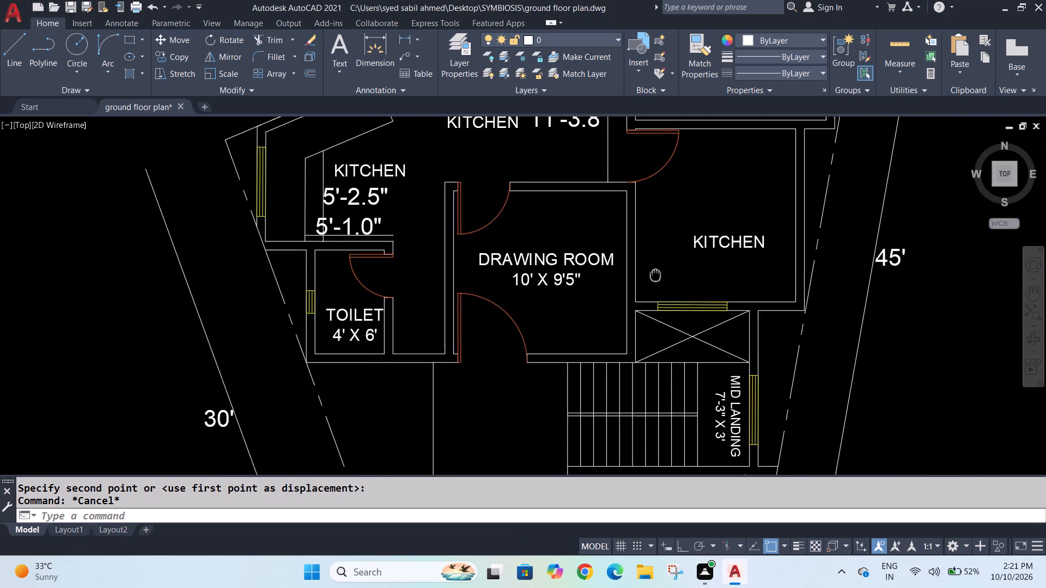
middle_click_drag(648, 281, 609, 309)
double_click(665, 278)
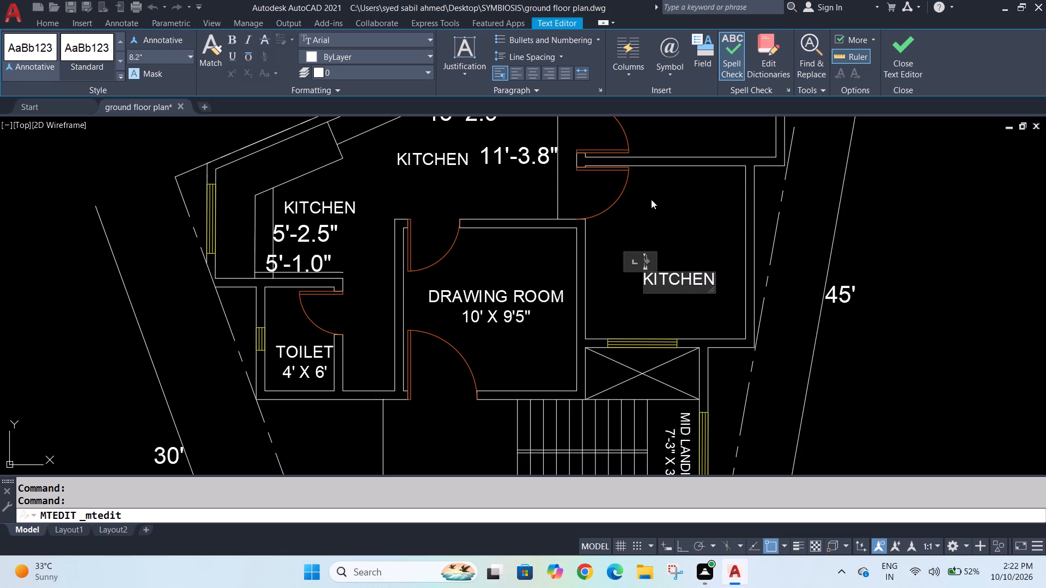
left_click(713, 281)
left_click(710, 279)
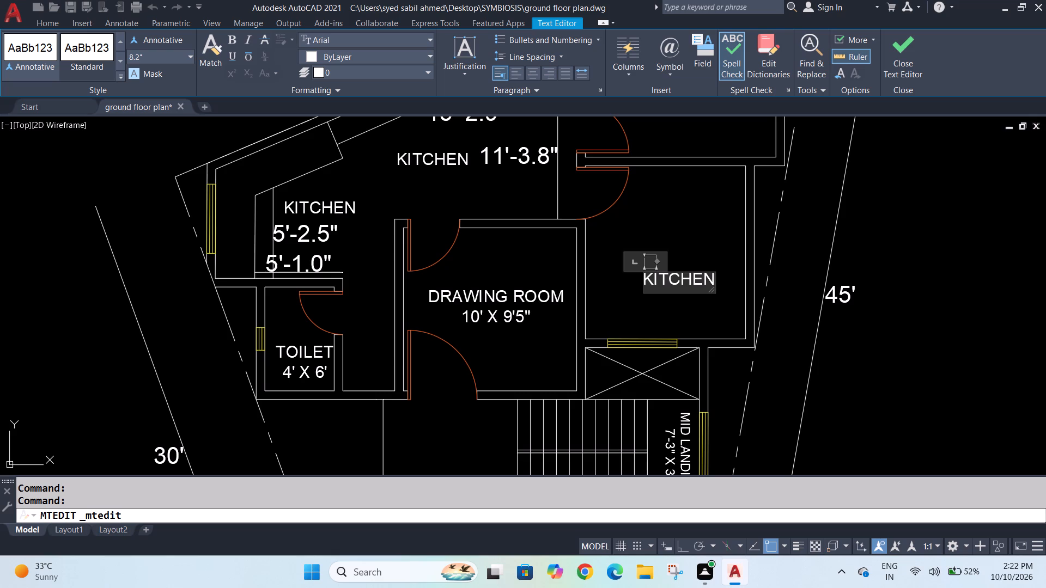
key("BackSpace")
key("BackSpace")
key("BackSpace")
key("BackSpace")
key("BackSpace")
key("BackSpace")
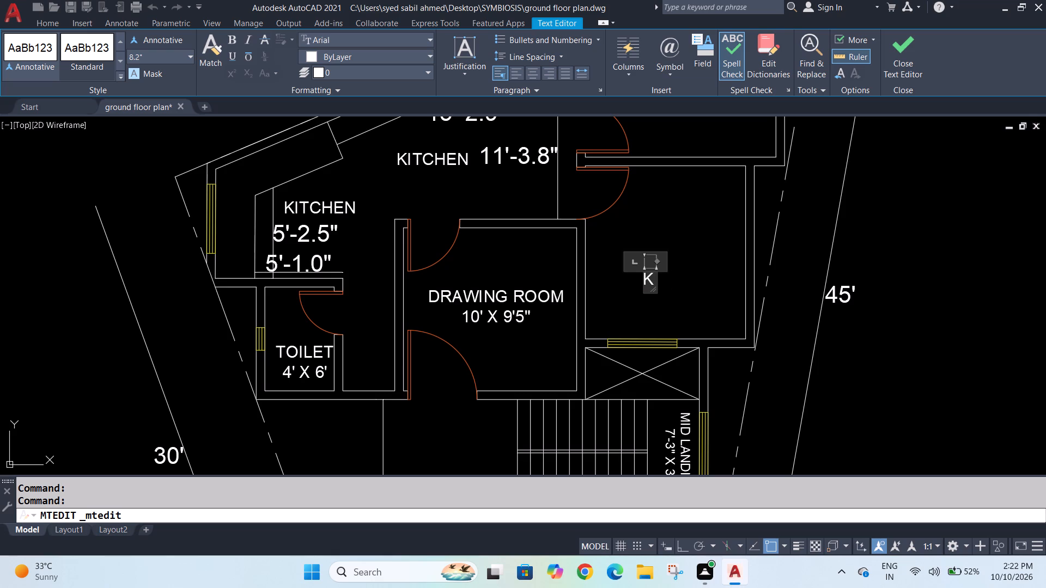
key("BackSpace")
type("ROOM 2")
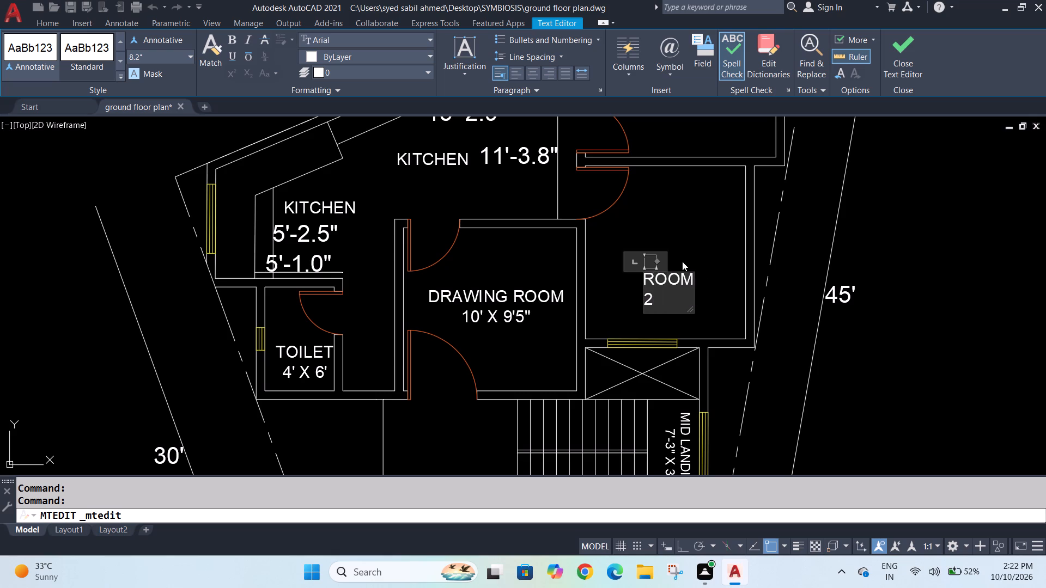
Widen the ROOM 2 label's text frame to fit the name on one line and add a second line reading 9'3" X 10'.
left_click_drag(655, 260, 704, 265)
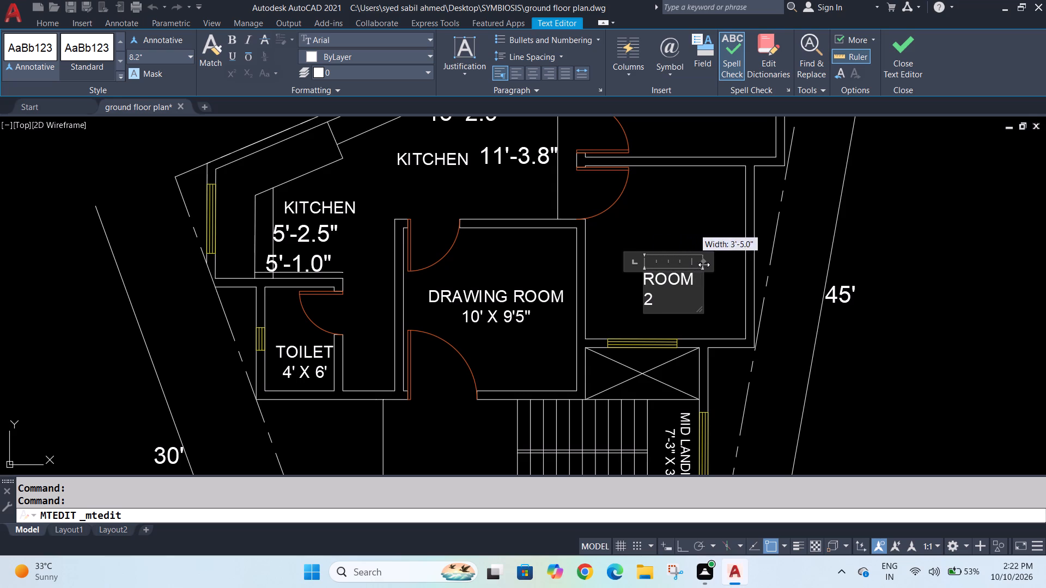
left_click_drag(704, 265, 714, 268)
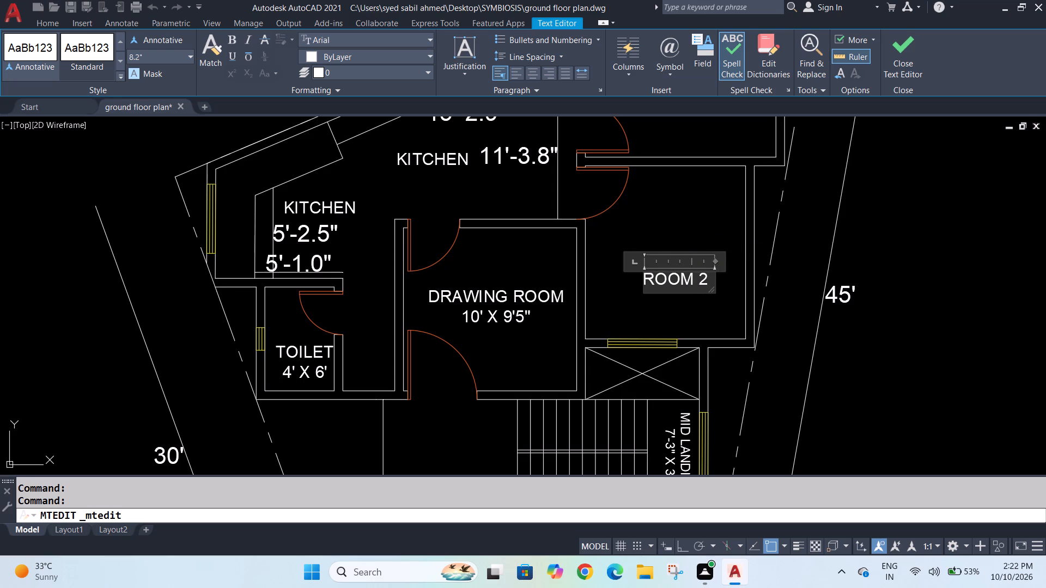
left_click(708, 278)
key("Return")
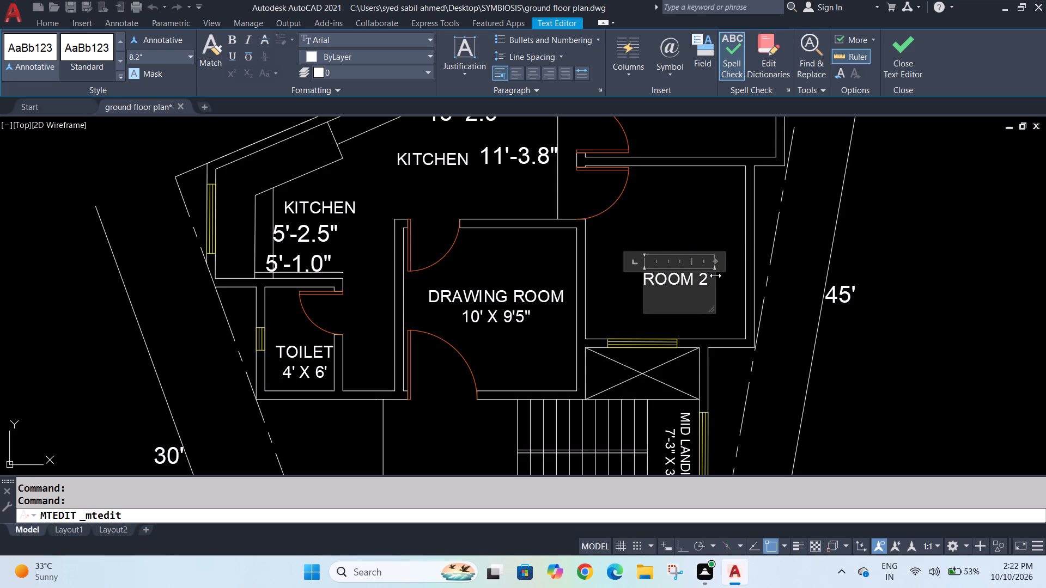
key("9")
key("apostrophe")
type("3\"")
key("space")
type("X")
key("space")
type("10'")
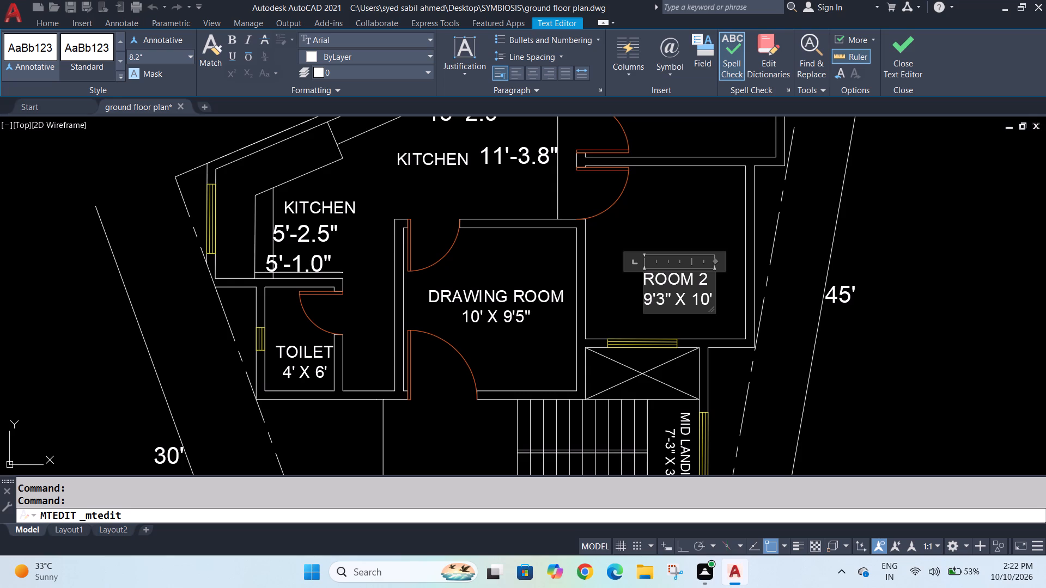
left_click(622, 302)
Move the ROOM 2 label slightly up and left toward the middle of its room.
left_click(653, 280)
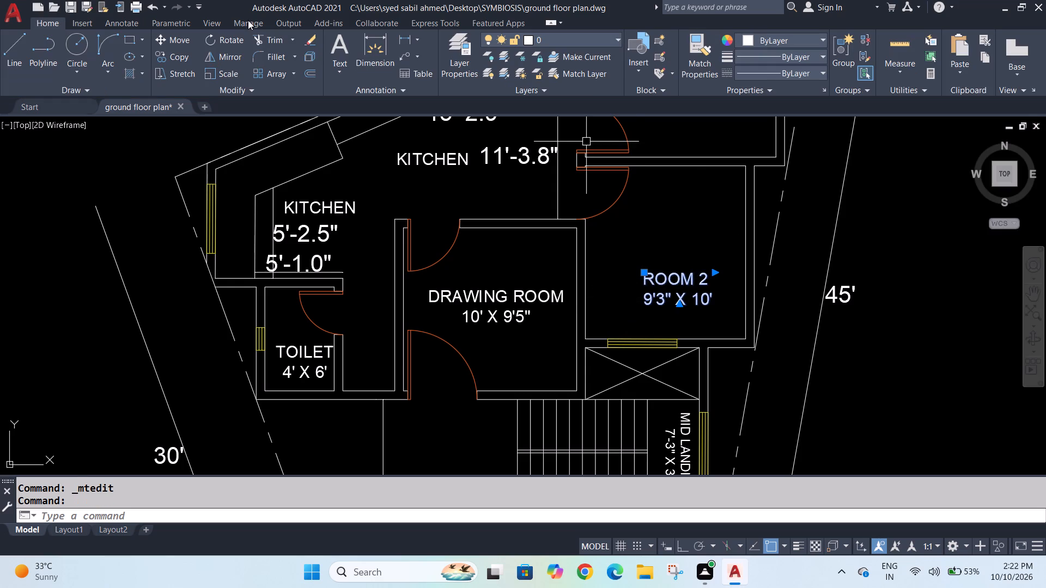
left_click(180, 38)
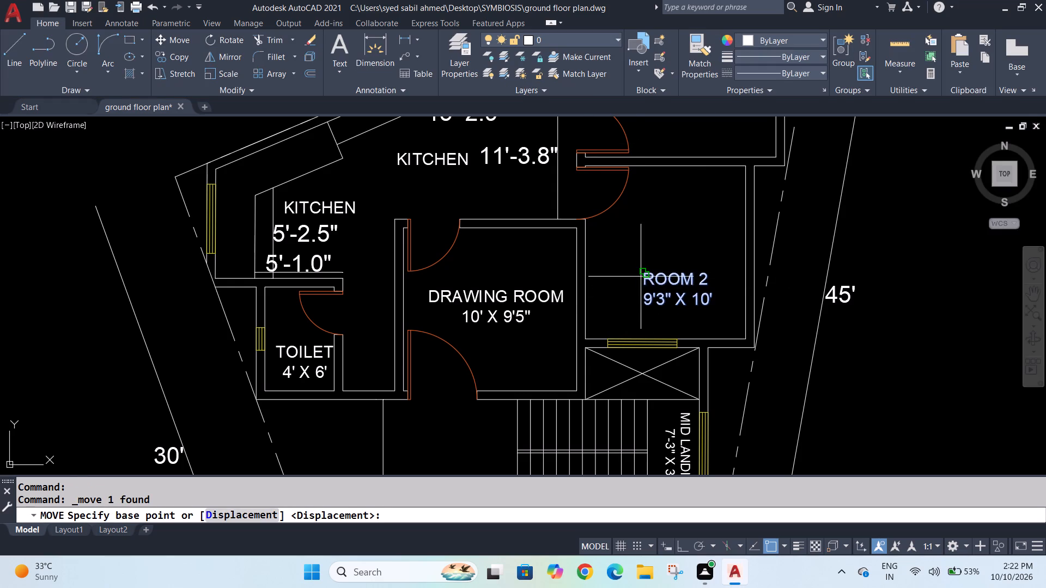
left_click(641, 273)
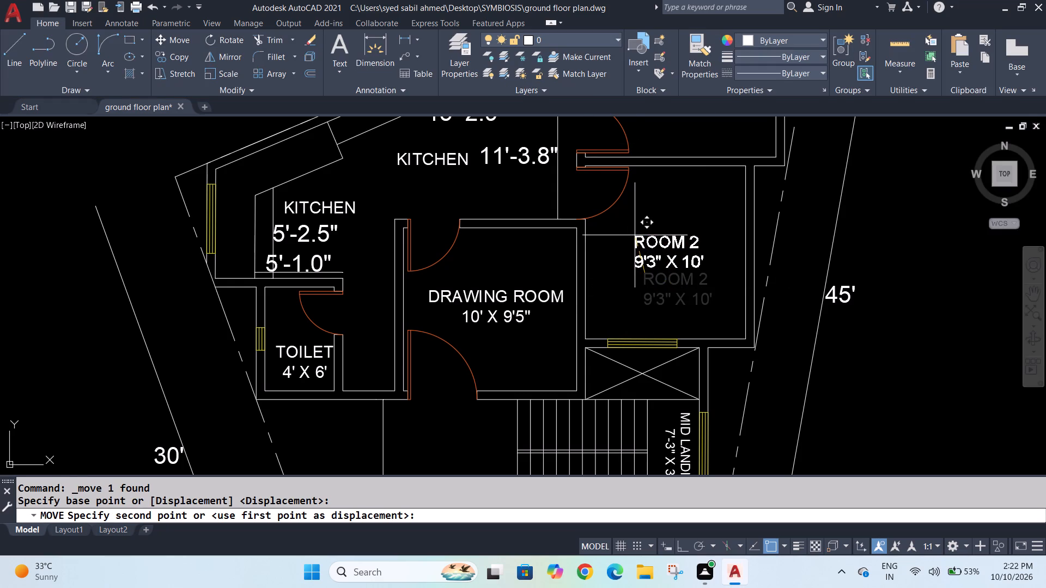
left_click(635, 235)
Change the KITCHEN label beside the 11'-3.8" dimension, in the space above the drawing room, to DINING HALL.
scroll(691, 296, "down", 2)
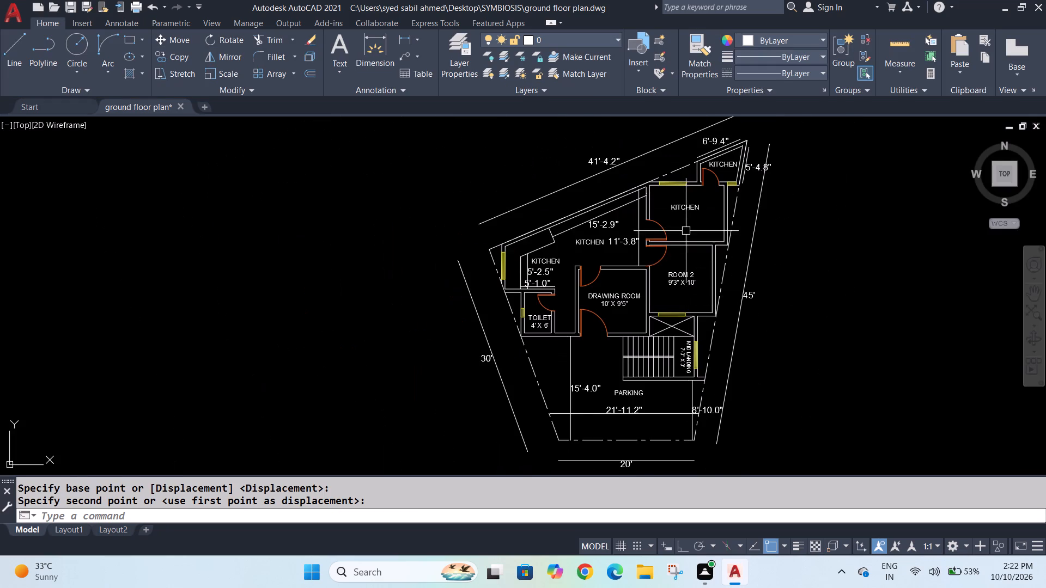
scroll(686, 230, "up", 1)
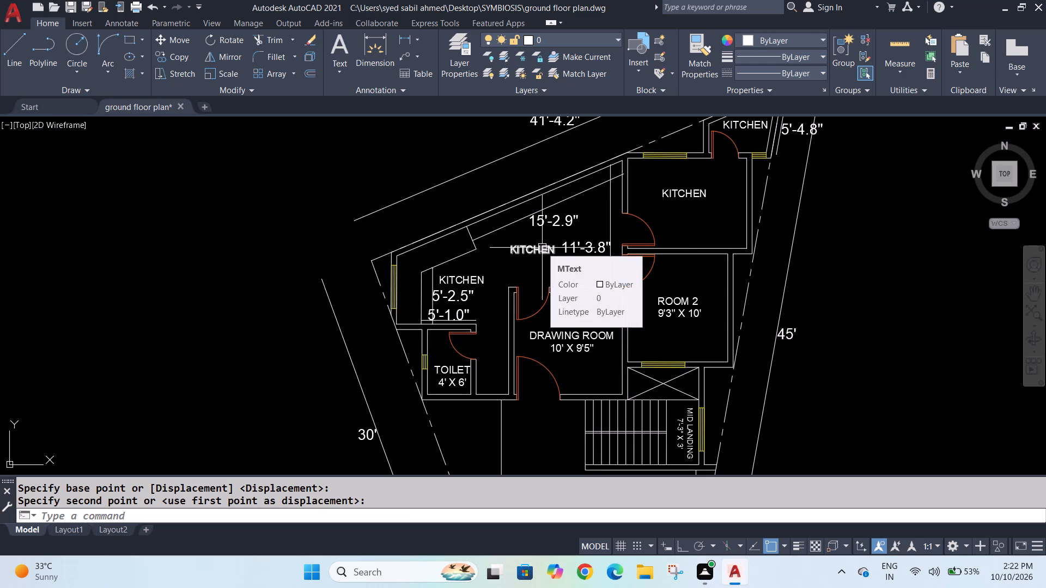
double_click(527, 249)
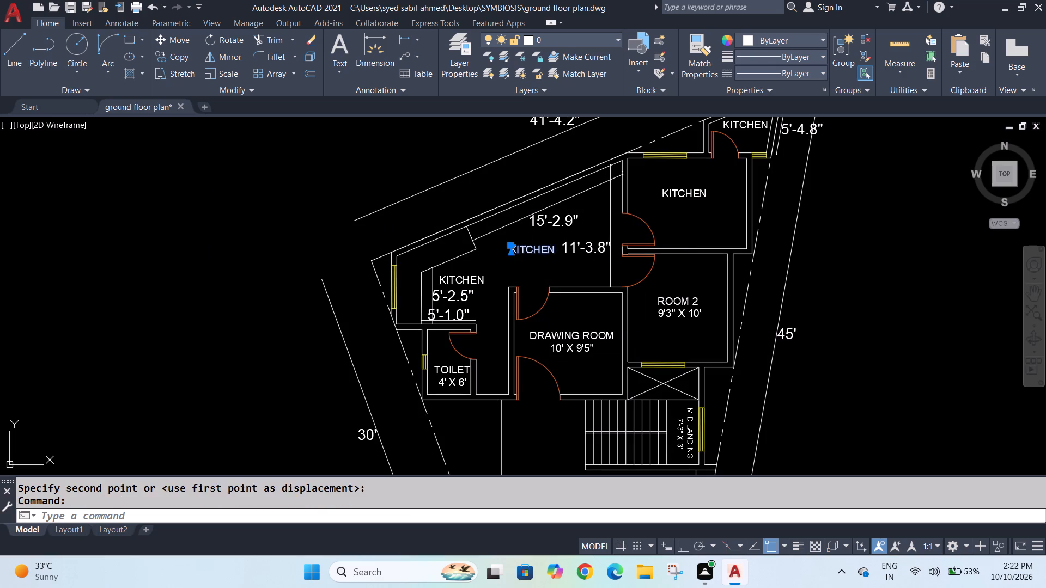
left_click(552, 248)
left_click(551, 248)
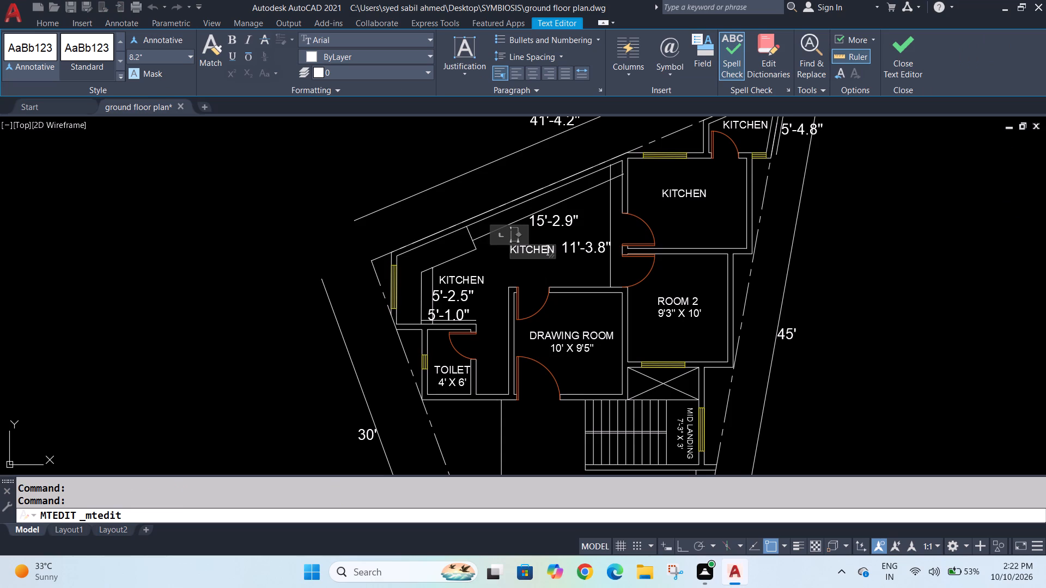
key("Down")
key("Right")
key("BackSpace")
key("BackSpace")
key("BackSpace")
key("BackSpace")
key("BackSpace")
key("BackSpace")
key("BackSpace")
key("BackSpace")
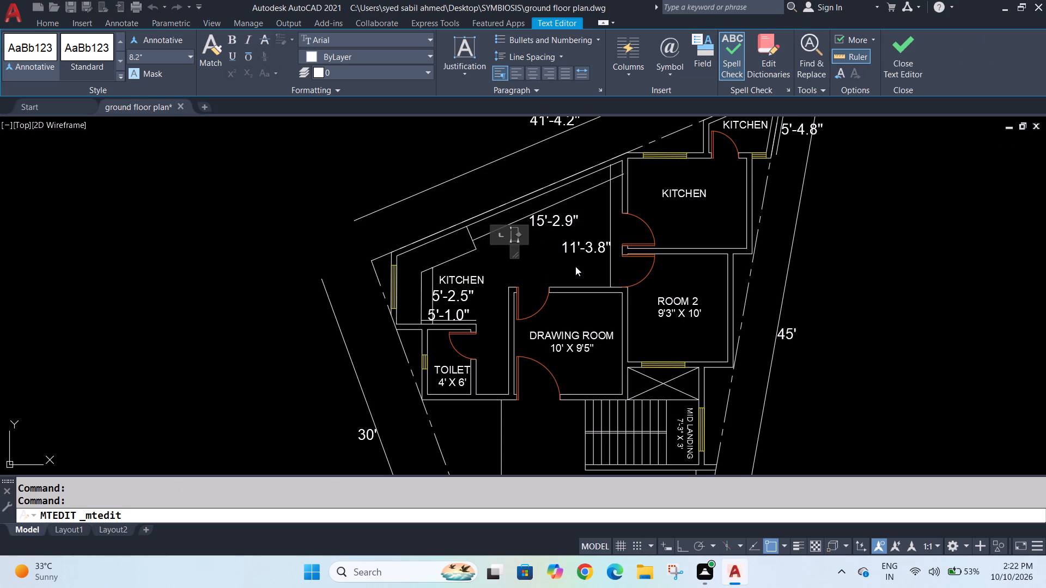
type("DINING")
key("space")
type("HA")
type("LL")
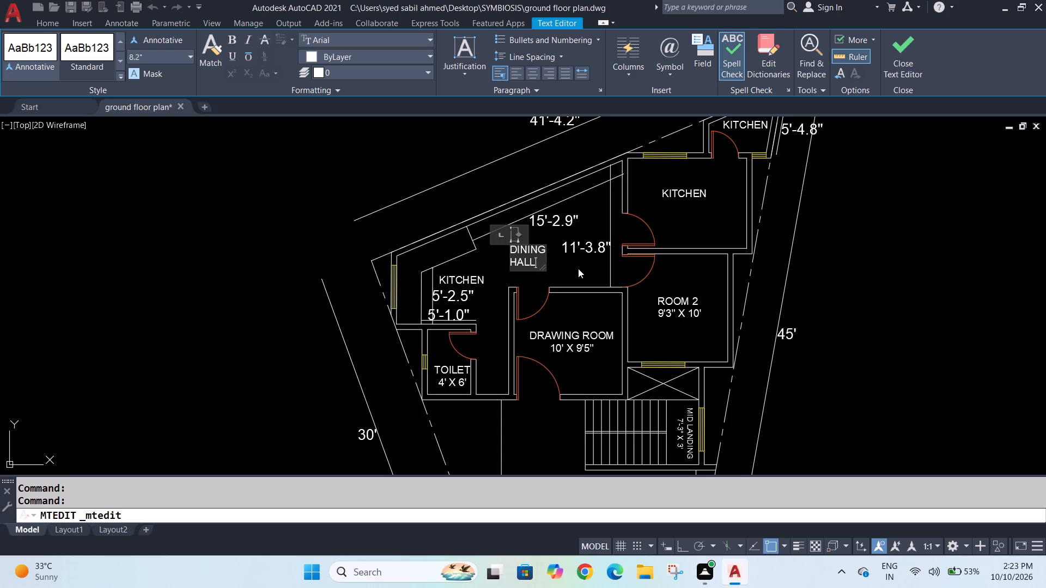
Widen the DINING HALL label's text frame so the name fits on one line.
left_click_drag(518, 236, 562, 243)
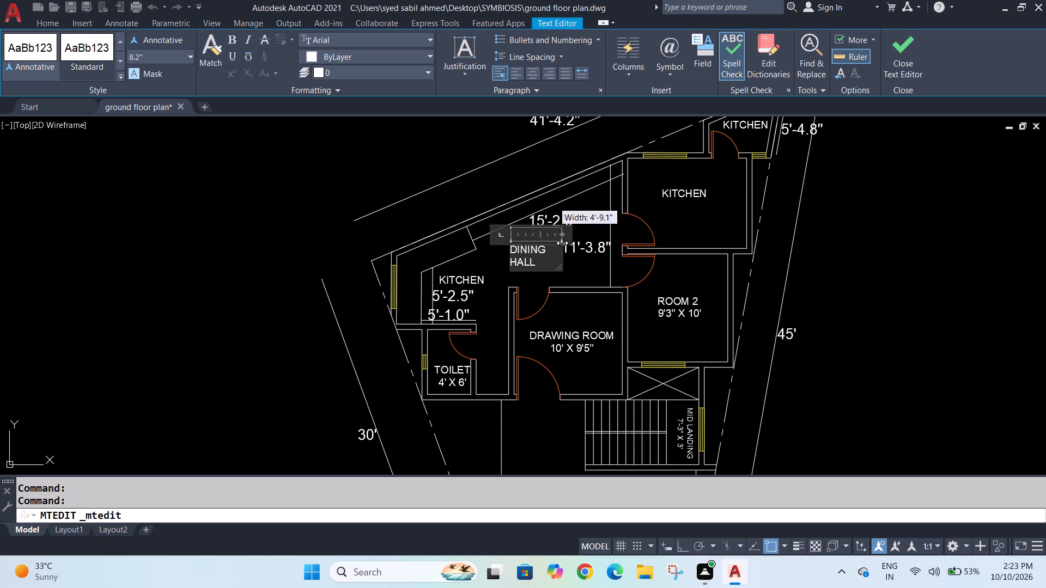
left_click_drag(562, 243, 579, 241)
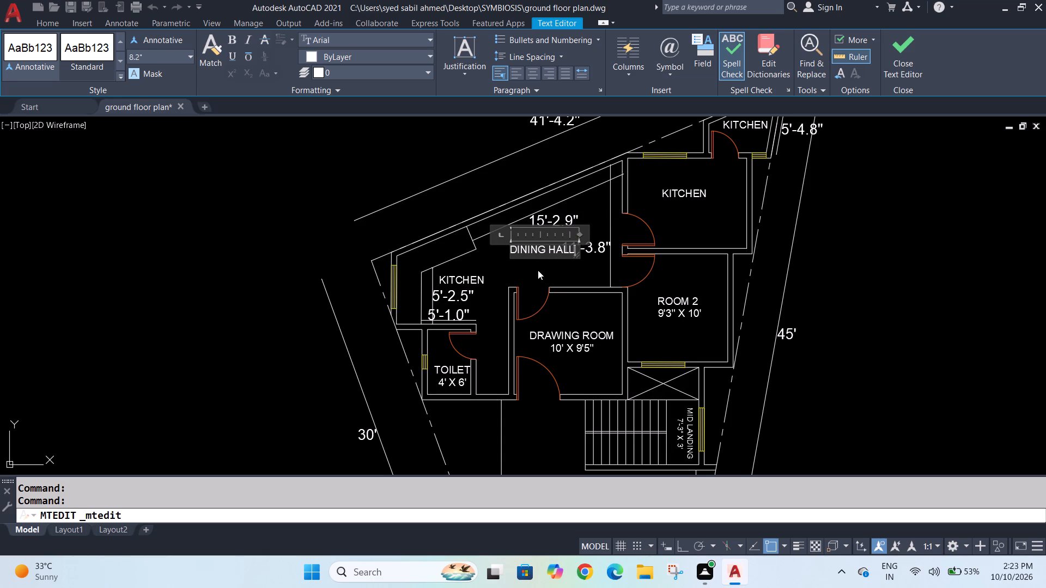
left_click(538, 270)
Move the DINING HALL label straight down in small steps until it sits below the 11'-3.8" dimension text.
left_click(533, 248)
left_click(170, 42)
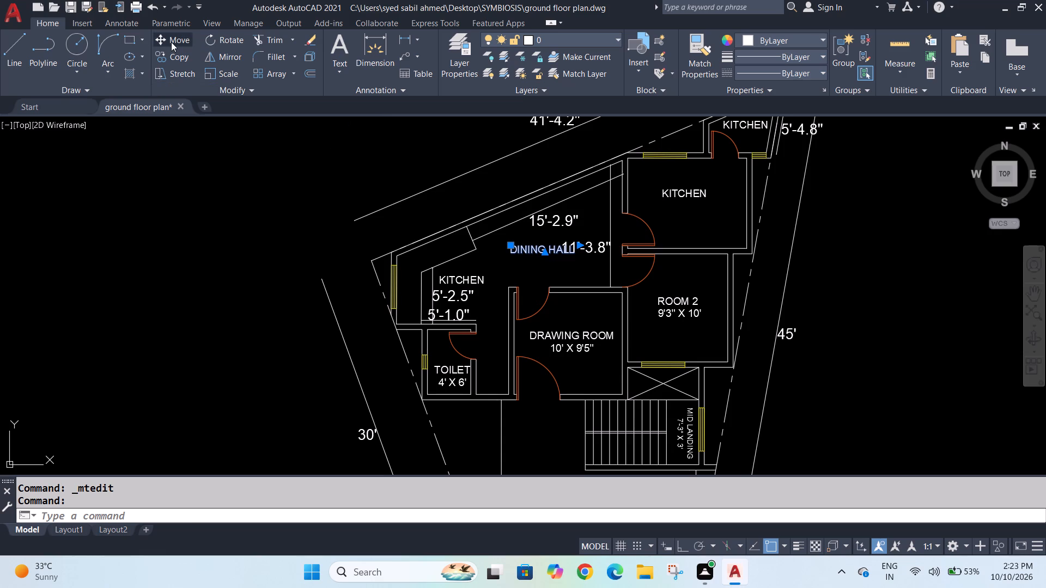
left_click_drag(508, 248, 495, 256)
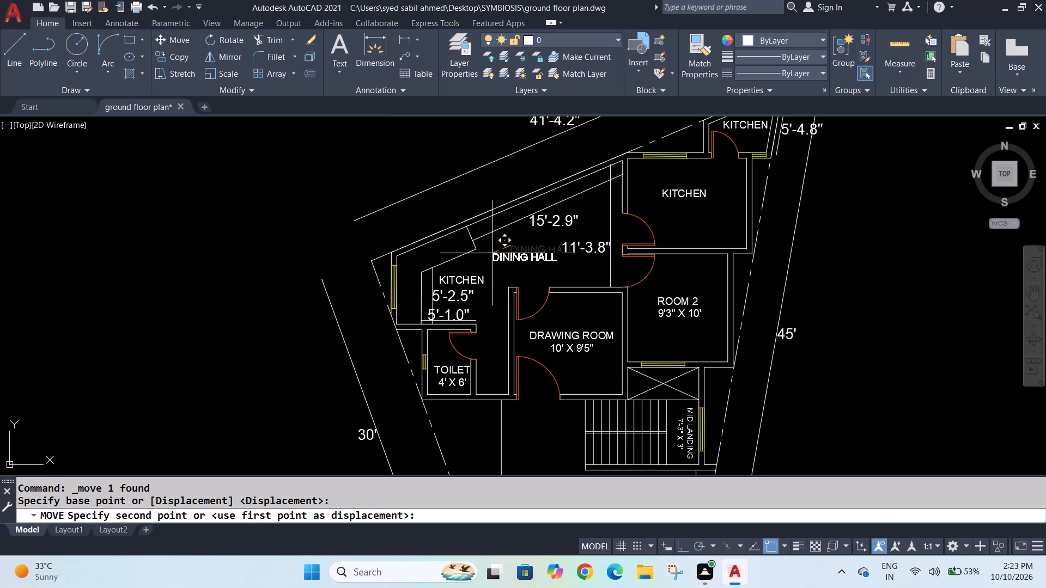
left_click(530, 260)
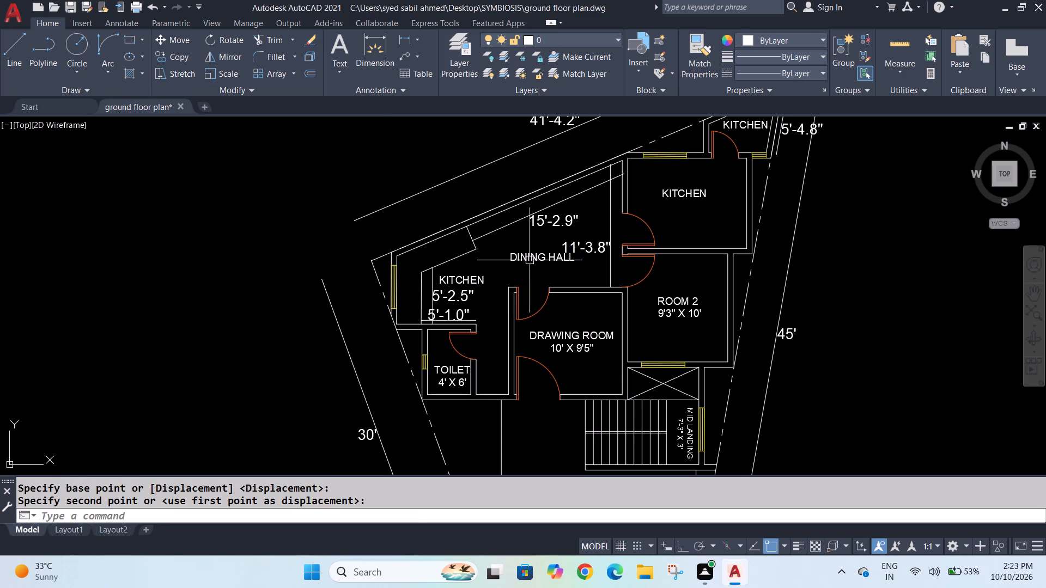
left_click(518, 254)
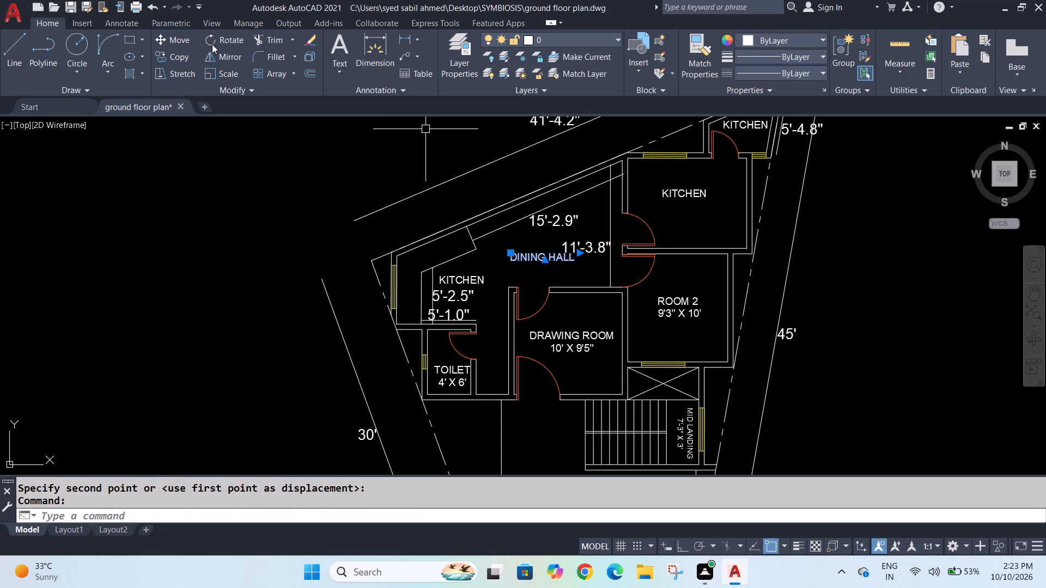
left_click(179, 41)
left_click(513, 254)
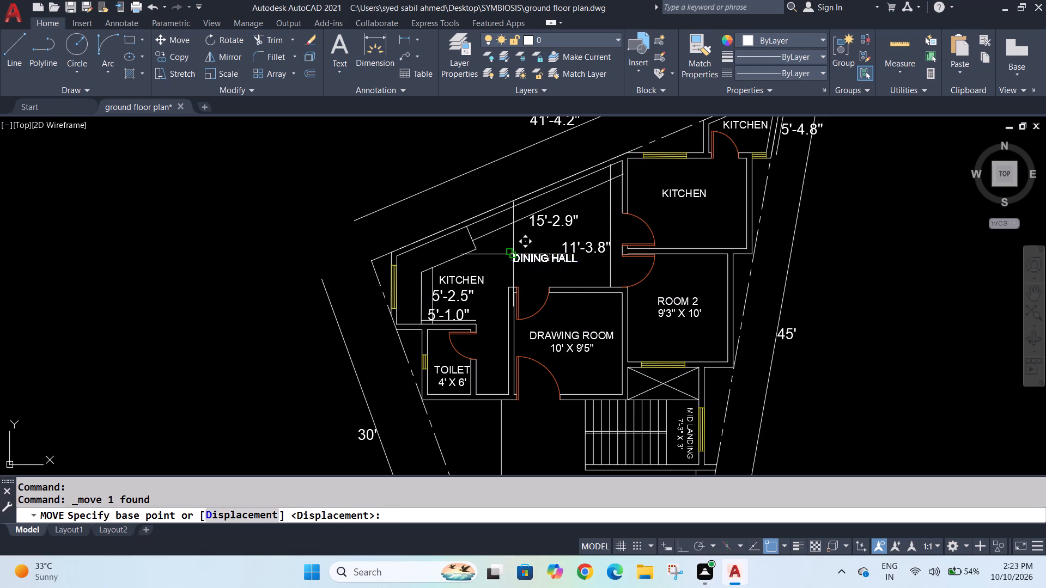
scroll(574, 274, "up", 2)
scroll(518, 267, "up", 1)
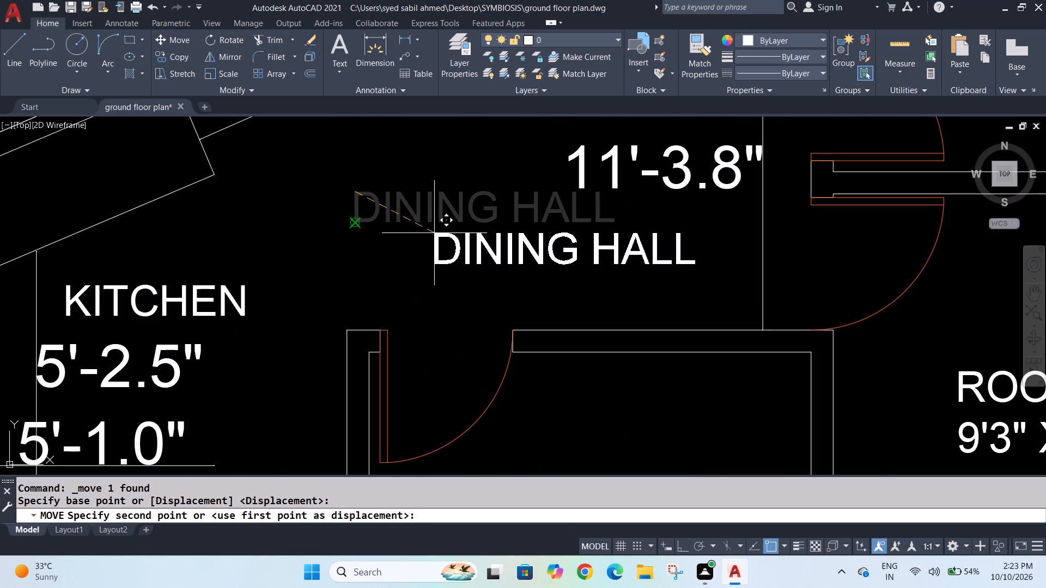
left_click(431, 233)
Move the DINING HALL label a little to the right, toward the middle of the space above the drawing room.
left_click(386, 238)
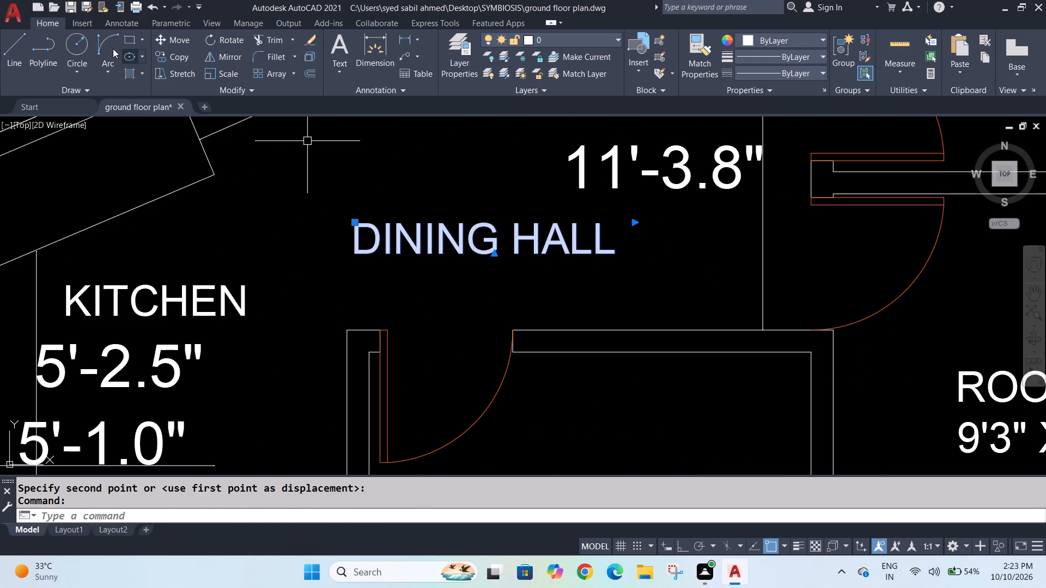
left_click(186, 34)
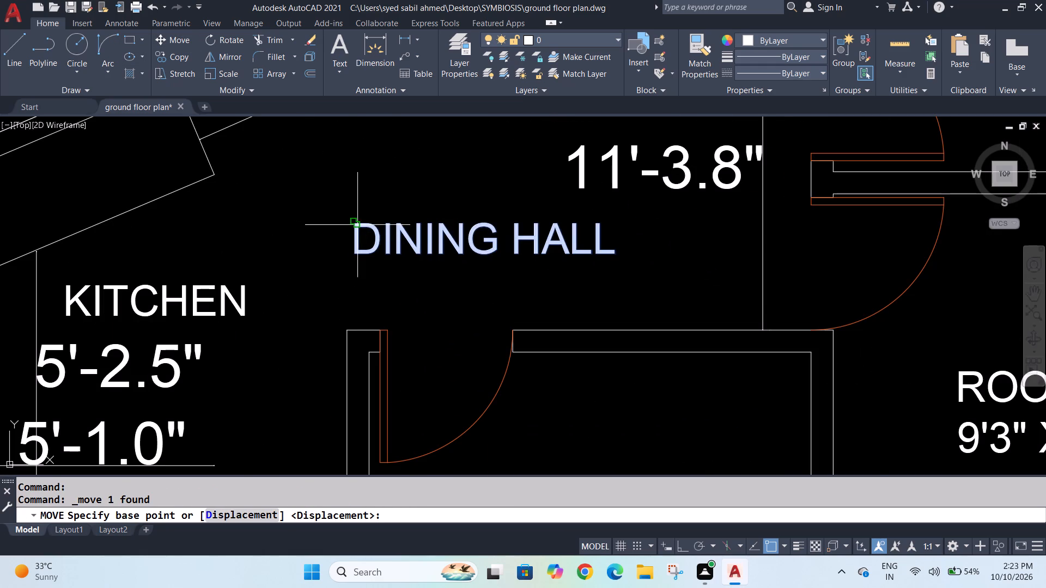
left_click(357, 225)
scroll(449, 227, "up", 4)
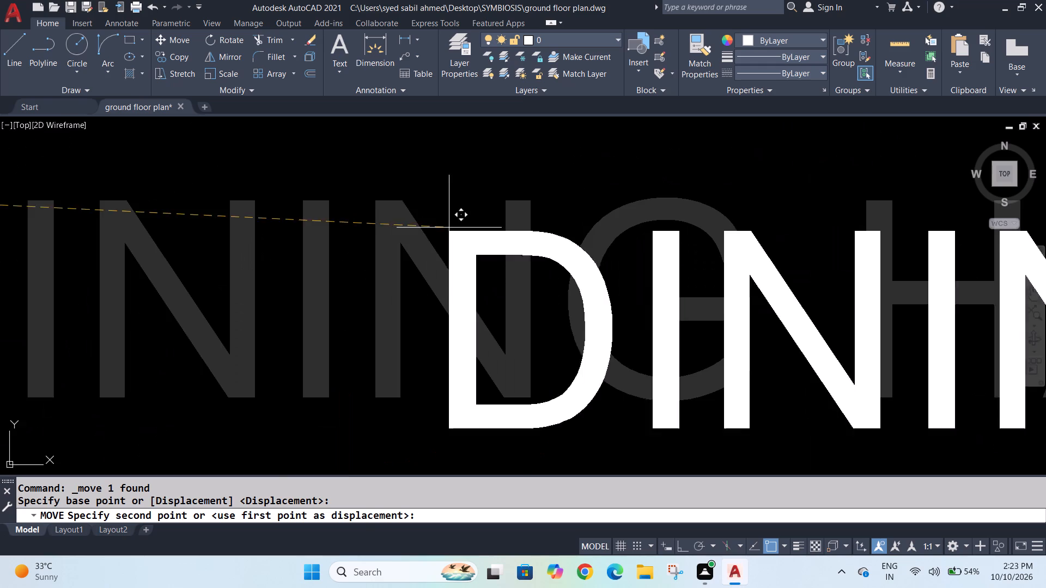
scroll(449, 228, "down", 3)
left_click(443, 230)
Change the KITCHEN label in the room directly north of ROOM 2 to ROOM 1.
scroll(478, 245, "down", 2)
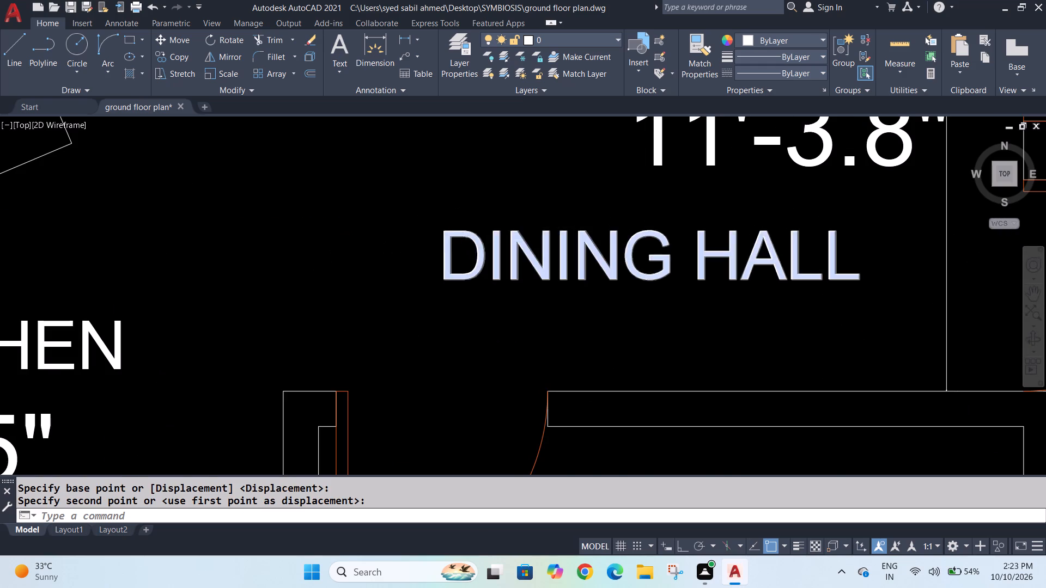
scroll(478, 245, "down", 2)
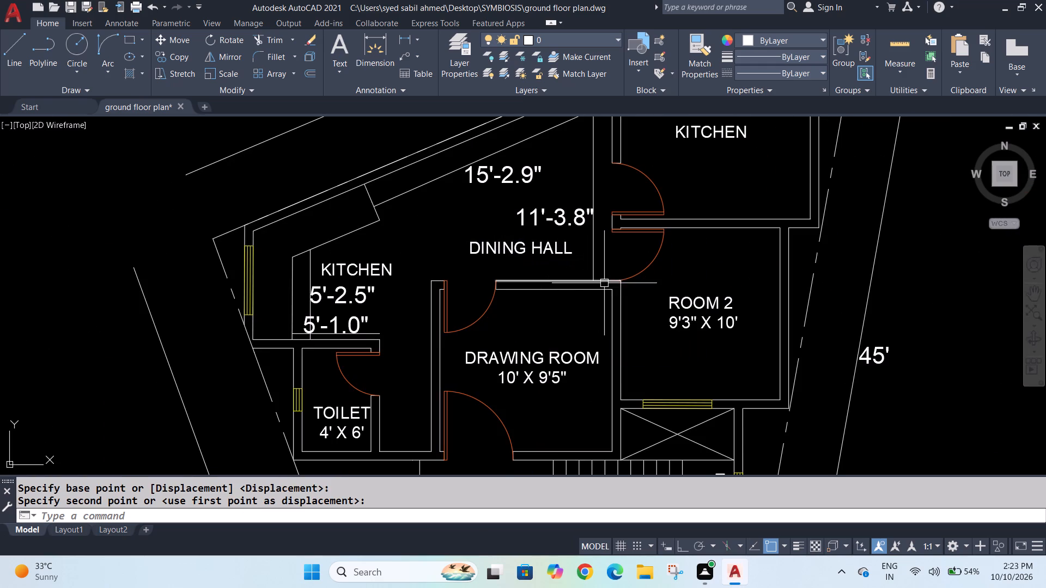
scroll(605, 284, "down", 1)
scroll(682, 213, "up", 2)
scroll(677, 223, "down", 2)
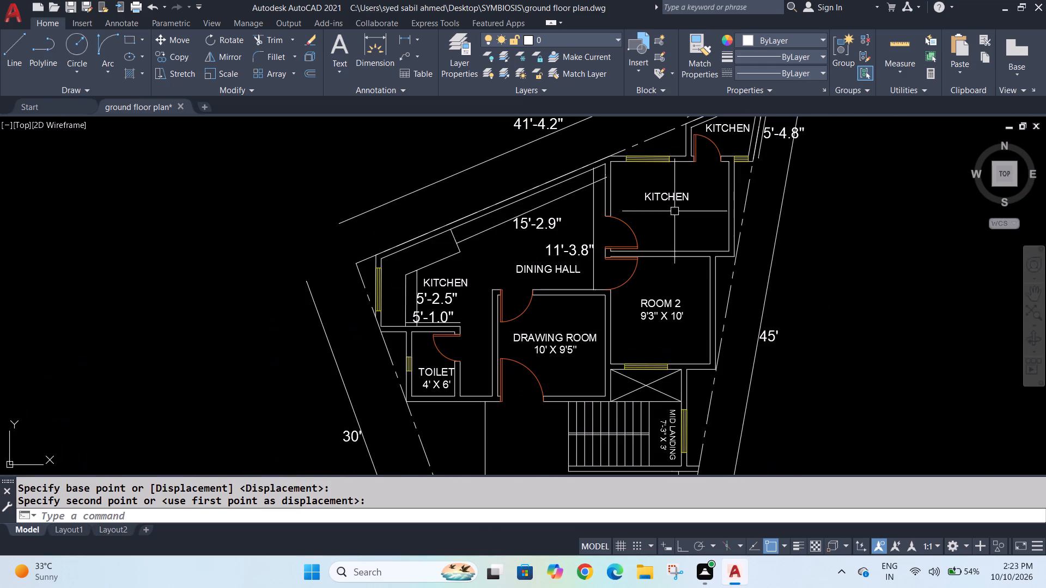
scroll(680, 166, "up", 1)
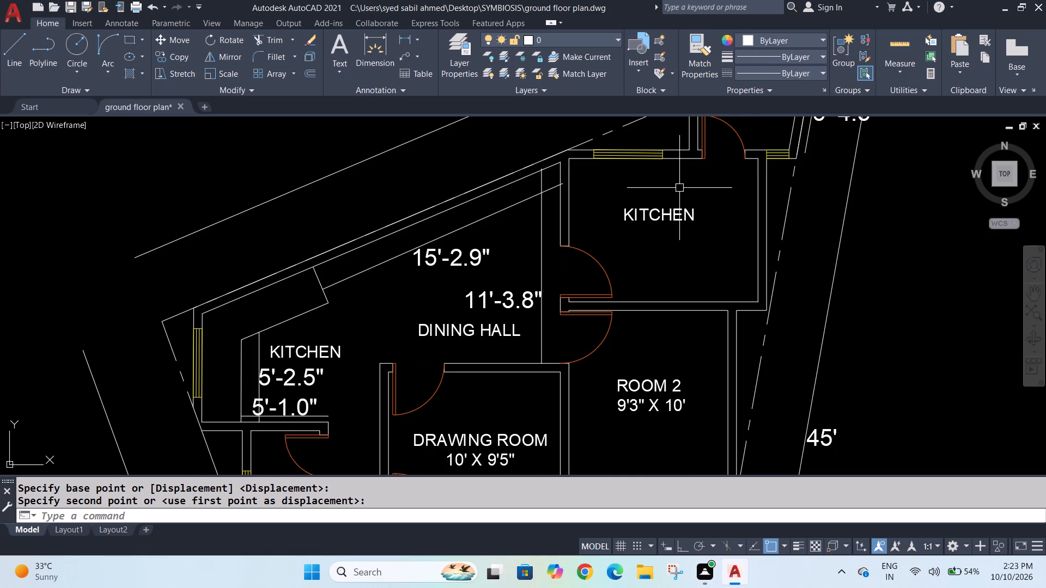
double_click(683, 214)
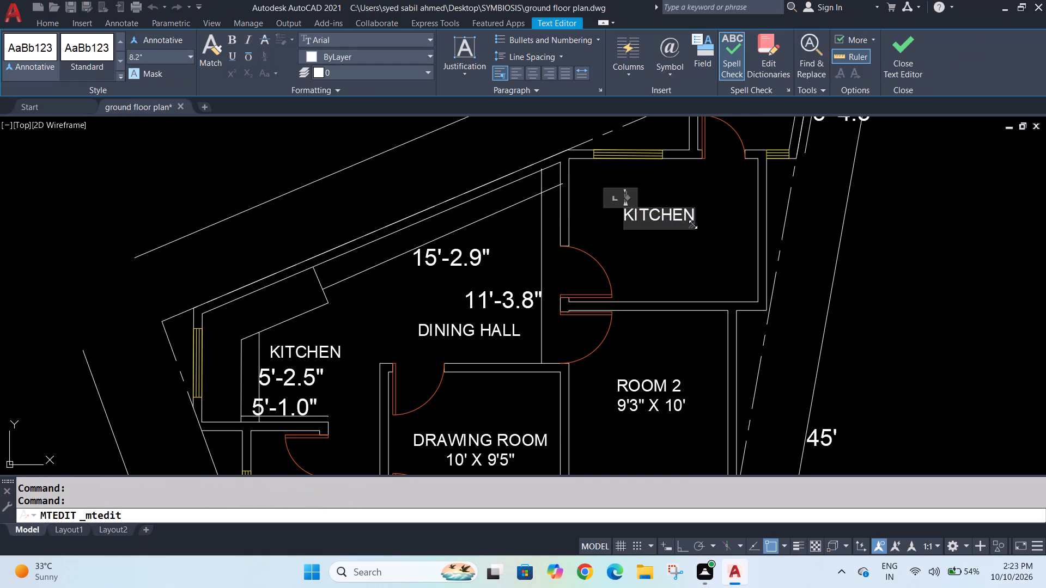
left_click(691, 217)
key("BackSpace")
key("BackSpace")
key("BackSpace")
key("BackSpace")
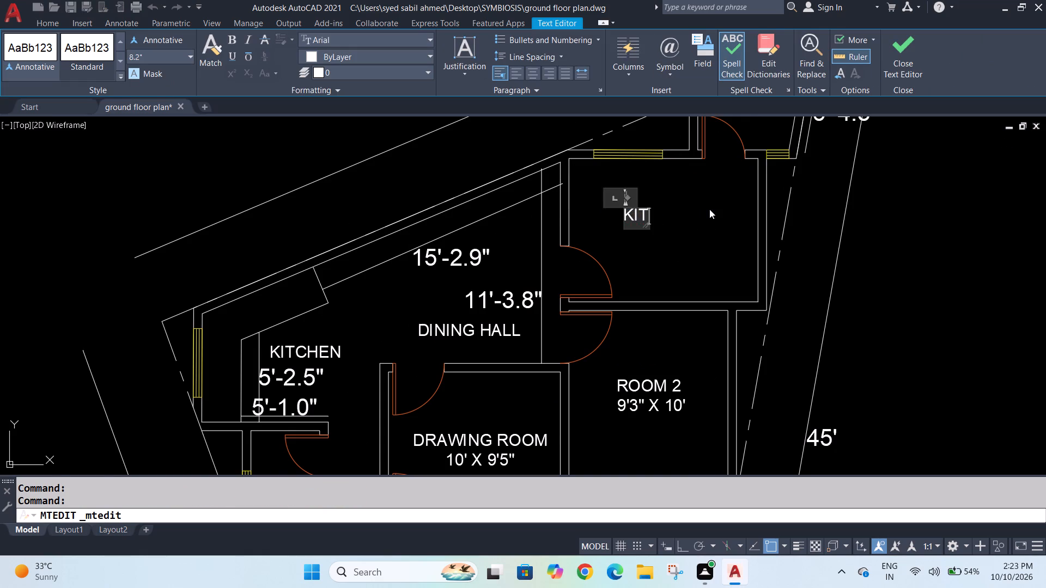
key("BackSpace")
key("BackSpace")
key("BackSpace")
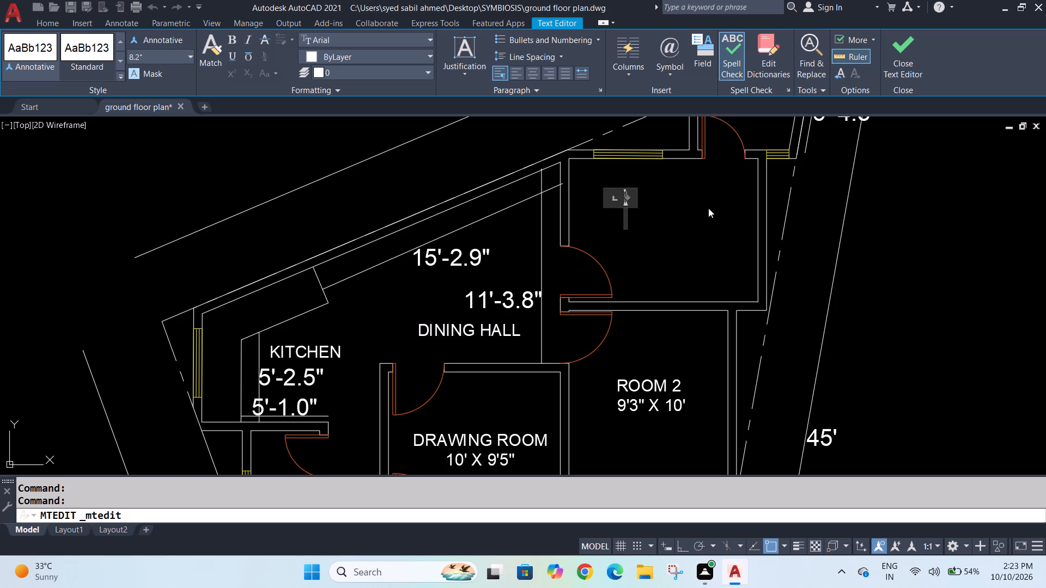
type("ROOM")
key("space")
key("1")
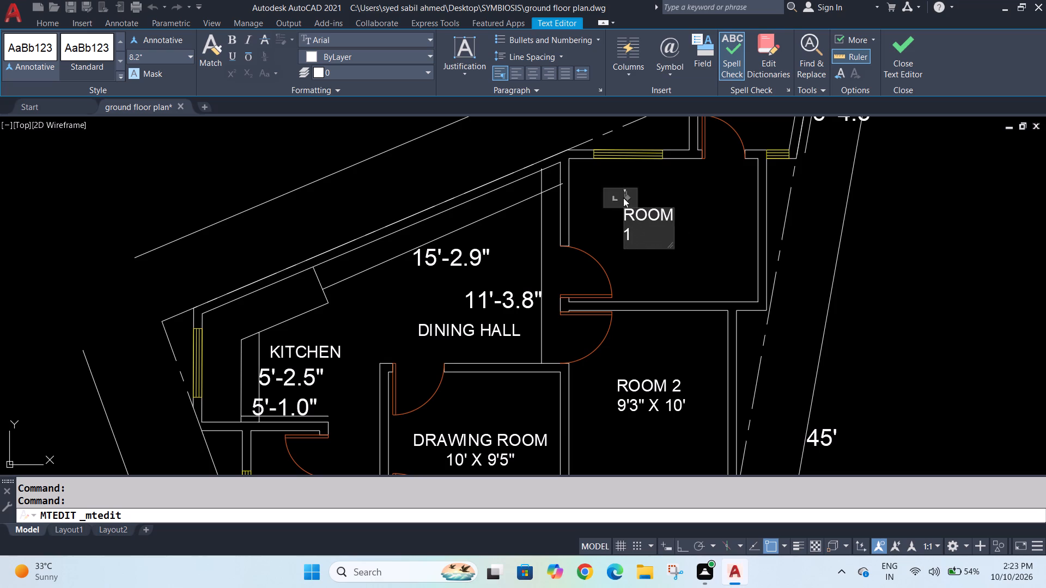
Widen the ROOM 1 label's text frame and add a second line reading 11' X 8'6", keeping each line unbroken.
left_click_drag(629, 198, 695, 200)
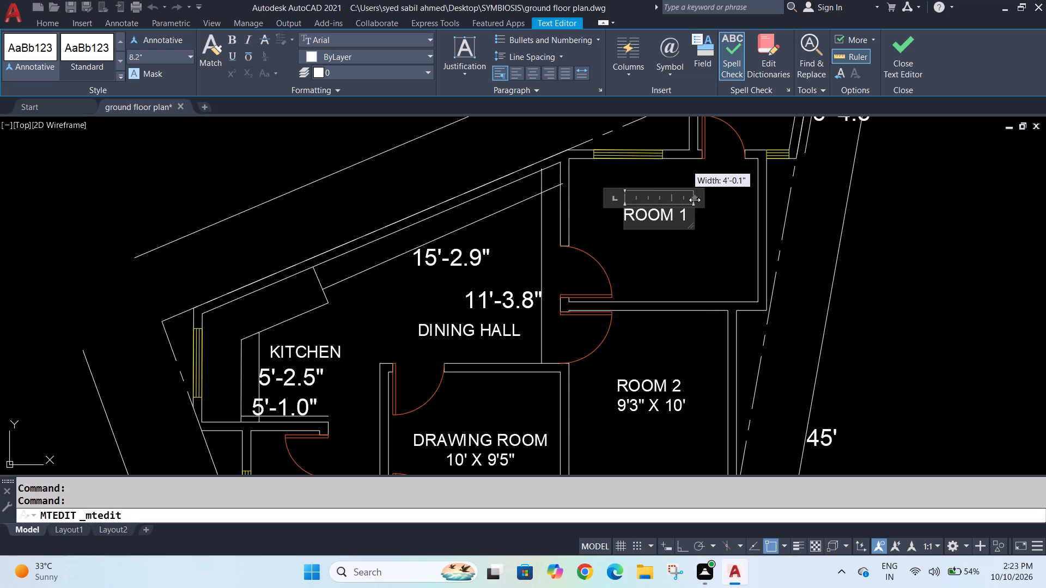
left_click_drag(695, 200, 690, 203)
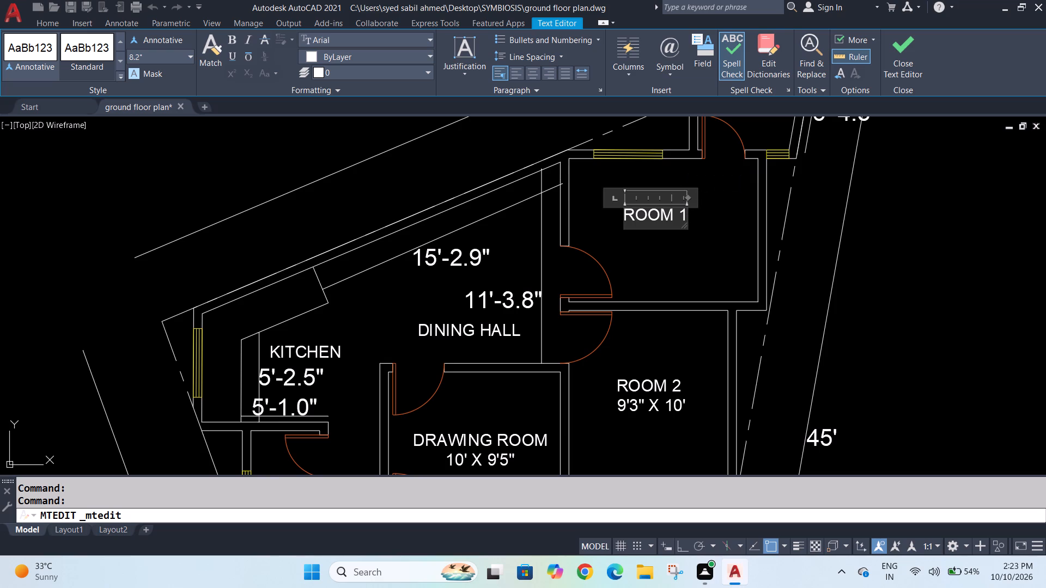
left_click(684, 218)
key("Return")
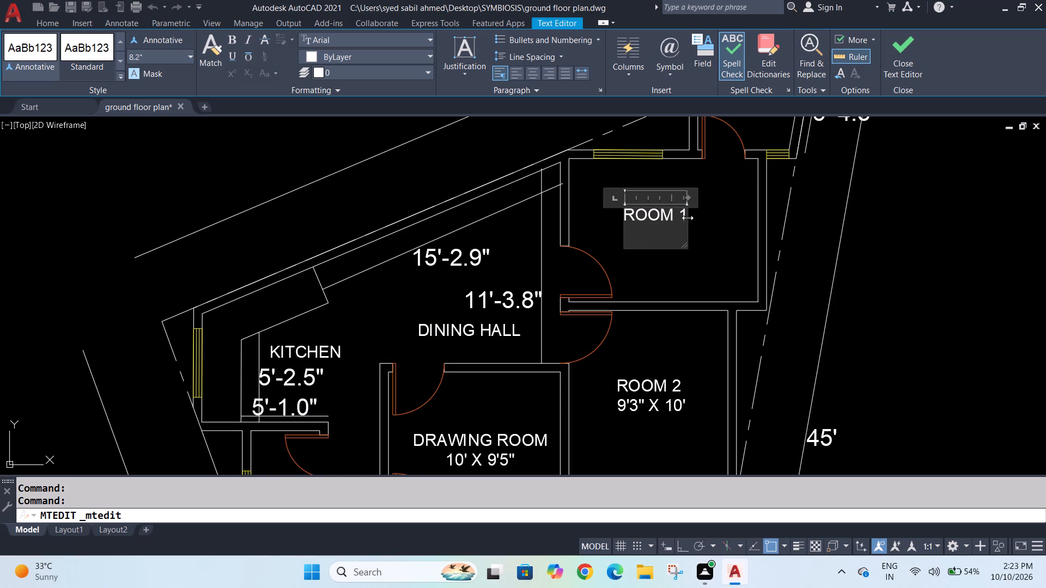
type("11")
key("apostrophe")
key("space")
type("X")
key("space")
type("8'")
key("6")
key("shift+quotedbl")
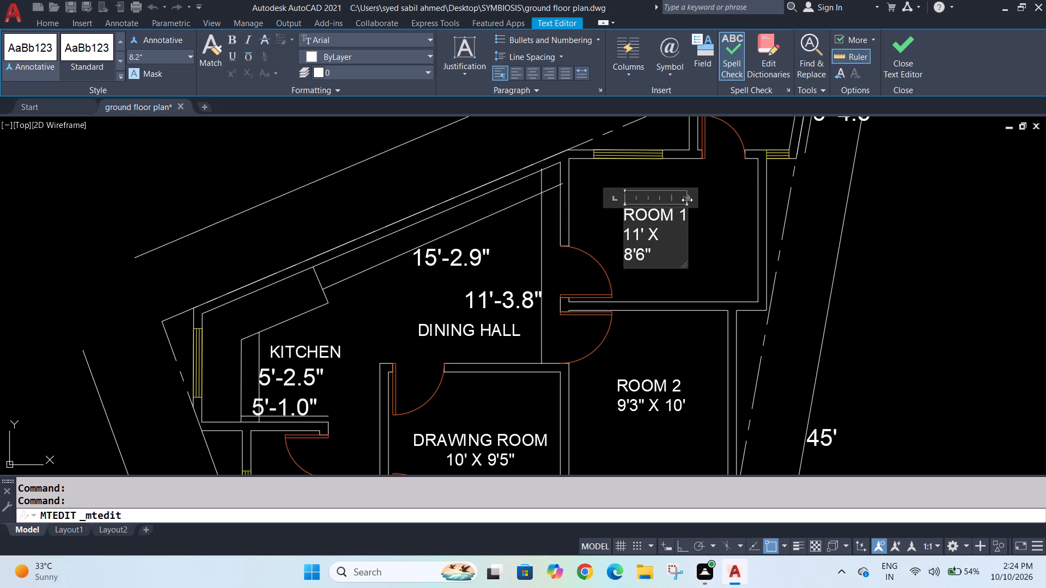
left_click_drag(687, 200, 692, 197)
left_click(604, 219)
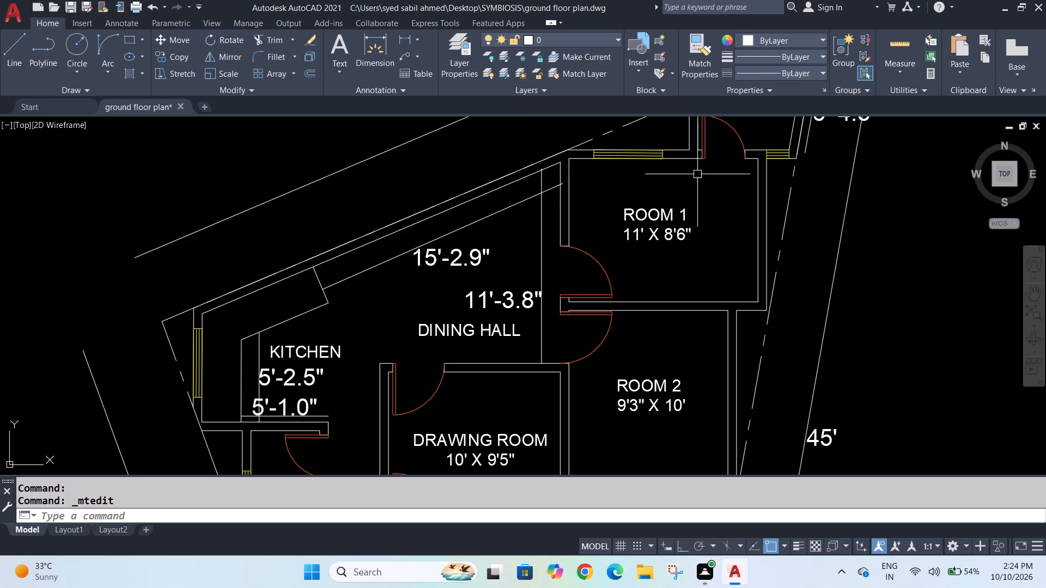
Change the KITCHEN label in the small angled room north of ROOM 1 to TOILET.
middle_click_drag(712, 194, 664, 290)
double_click(716, 204)
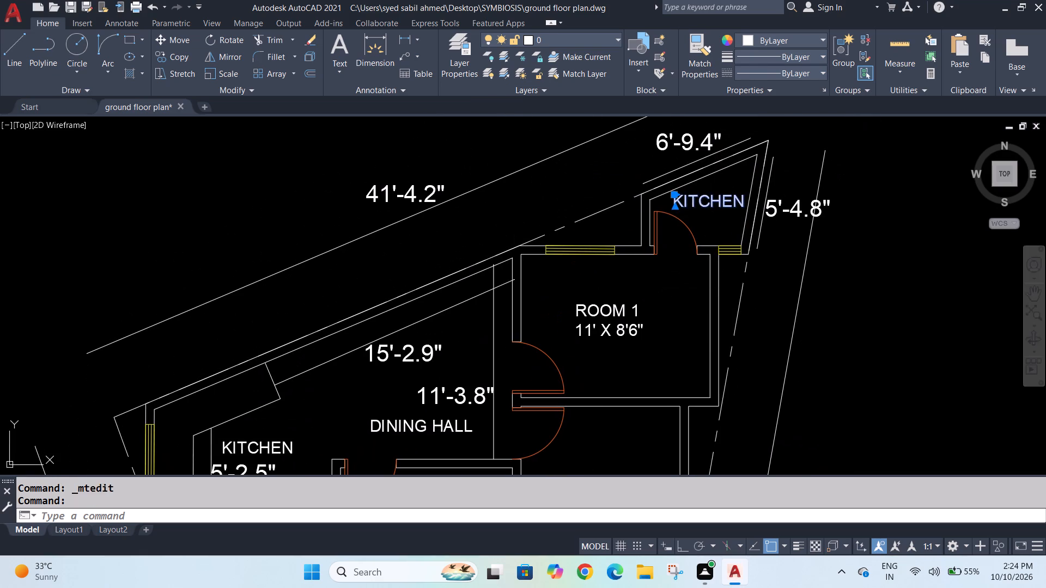
left_click(739, 205)
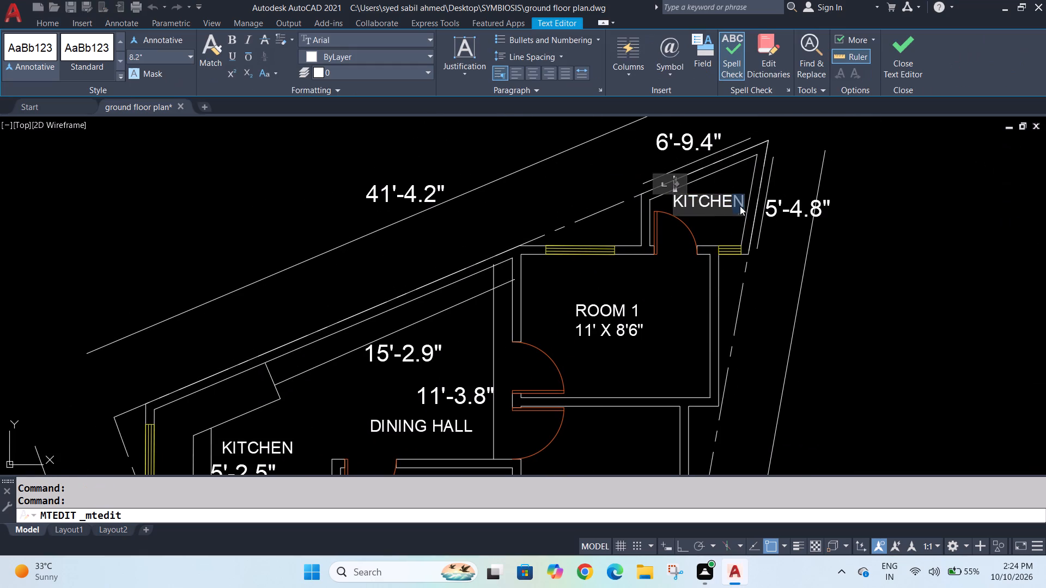
key("BackSpace")
key("BackSpace")
key("BackSpace")
key("BackSpace")
key("BackSpace")
key("BackSpace")
key("BackSpace")
key("BackSpace")
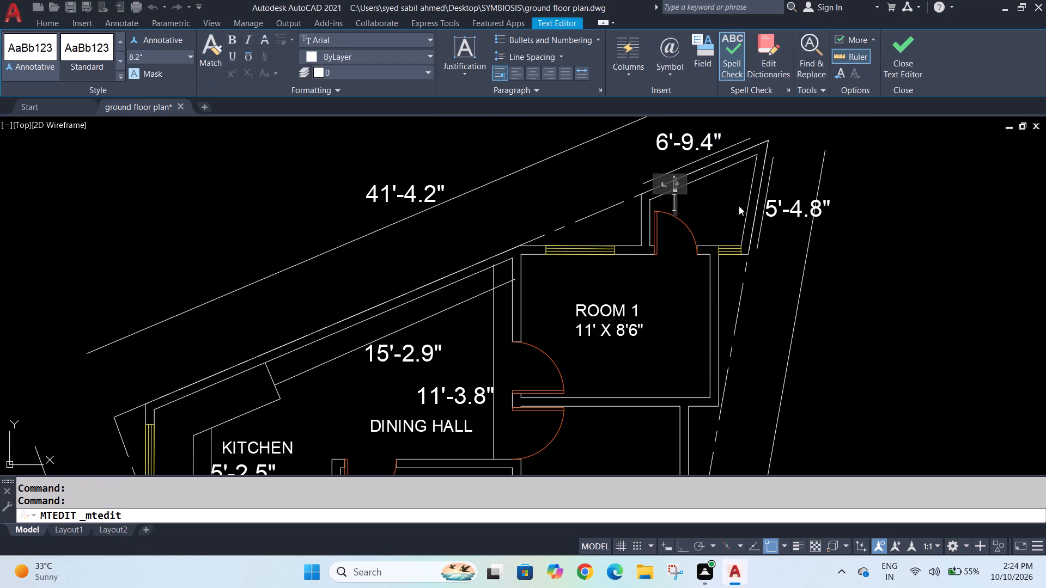
type("TOILET")
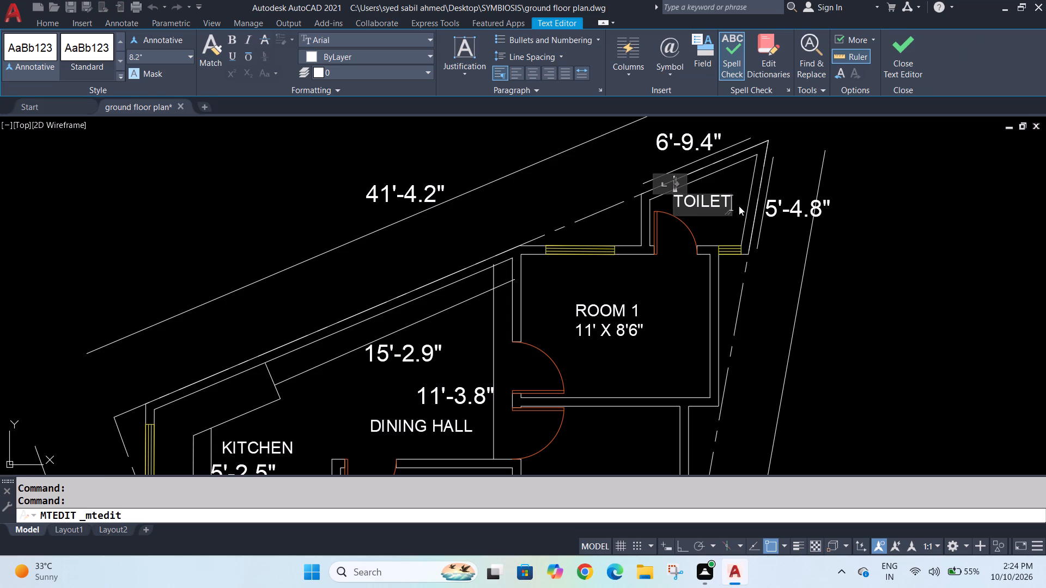
left_click(725, 221)
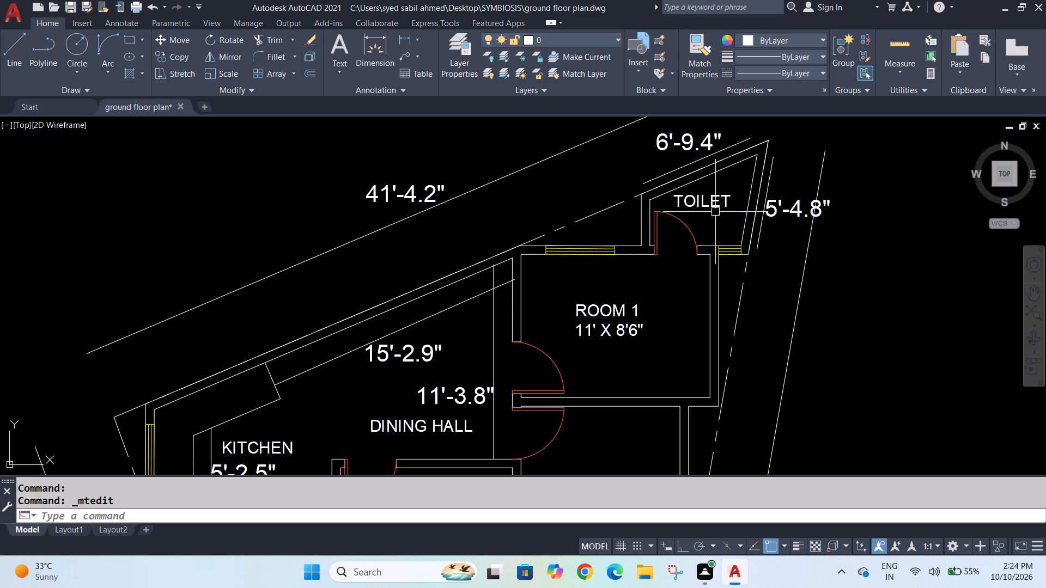
Move the TOILET label slightly right and down, toward the middle of the angled room north of ROOM 1.
left_click(715, 209)
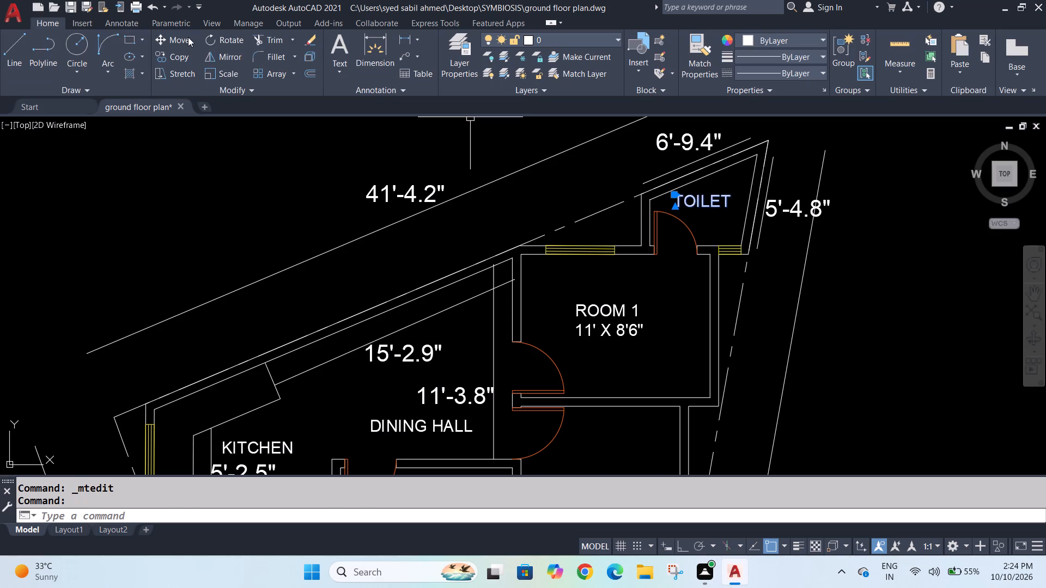
left_click(188, 37)
scroll(666, 193, "up", 2)
scroll(758, 220, "up", 2)
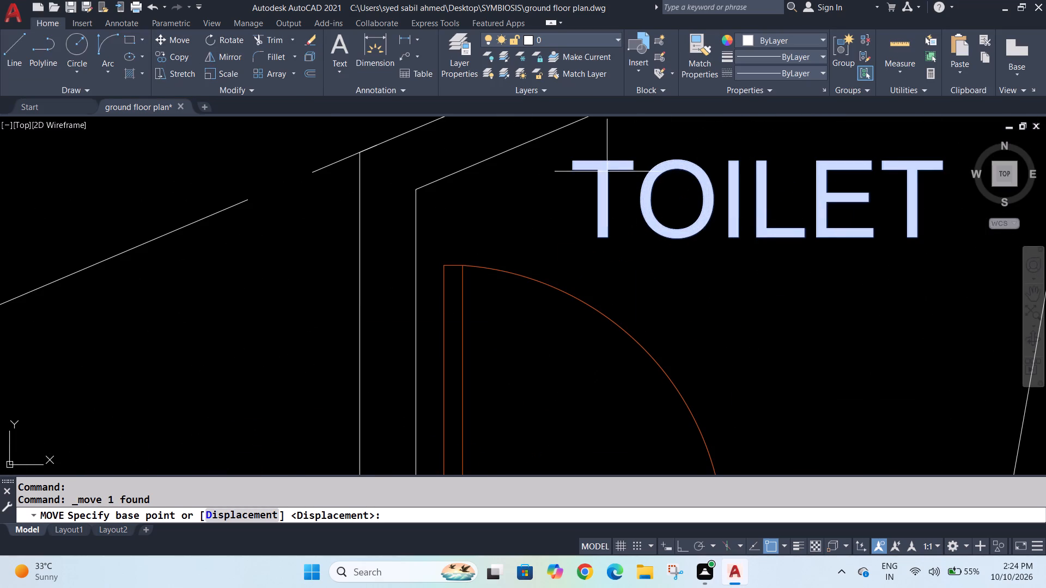
left_click(571, 157)
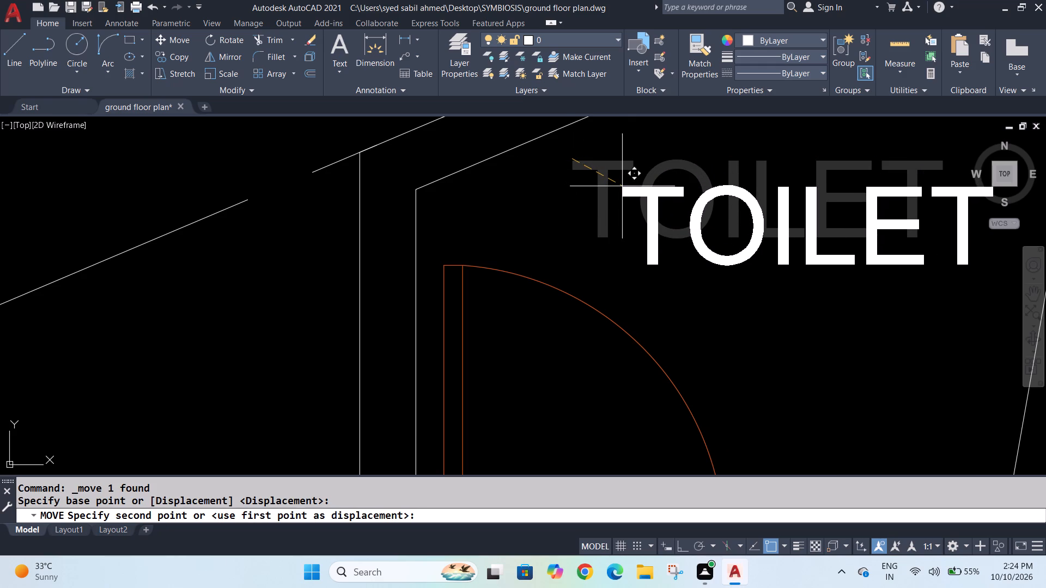
left_click(622, 186)
Look over the whole labelled floor plan, from the upper toilet down to the parking area.
scroll(708, 244, "down", 5)
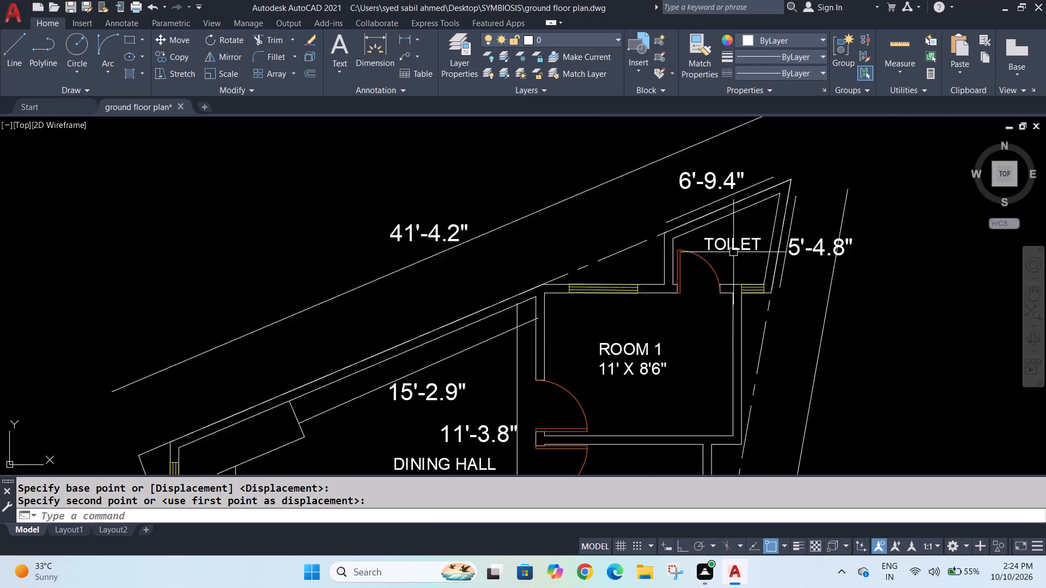
scroll(732, 254, "down", 1)
scroll(670, 354, "down", 1)
scroll(665, 380, "up", 2)
scroll(669, 373, "down", 3)
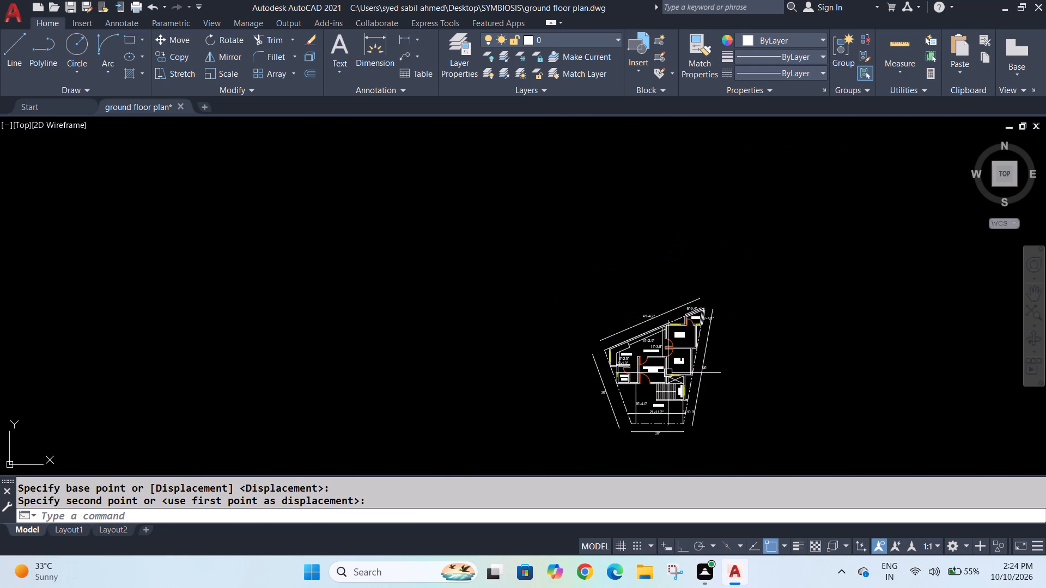
scroll(664, 394, "up", 3)
scroll(630, 375, "down", 2)
scroll(677, 397, "up", 2)
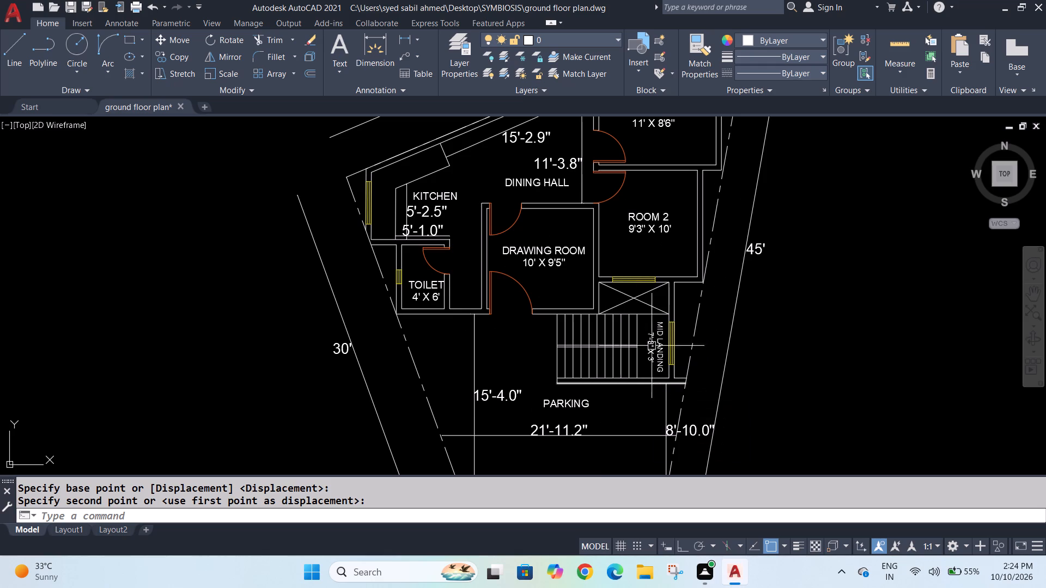
scroll(554, 298, "down", 1)
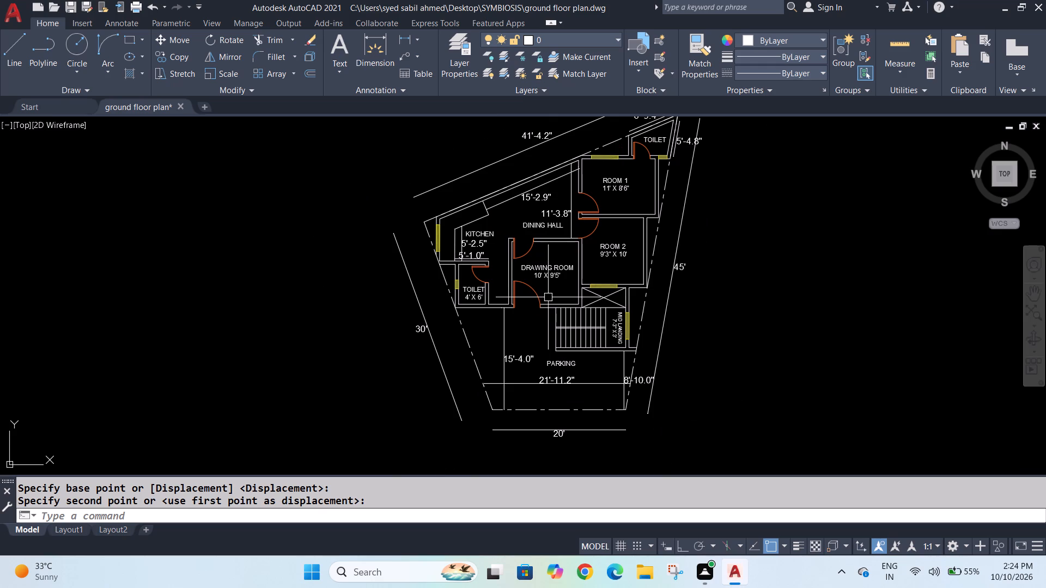
Save the ground floor plan drawing.
left_click(68, 7)
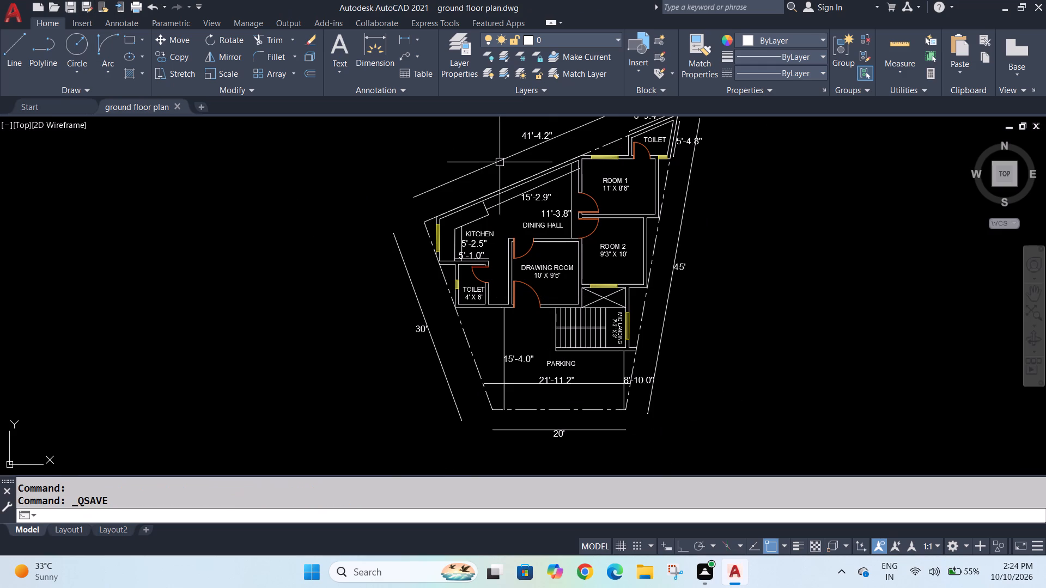
Start a plot with the DWG To PDF.pc3 plotter and ISO full bleed A4 (210.00 x 297.00 MM) paper.
scroll(359, 327, "down", 1)
scroll(375, 270, "up", 1)
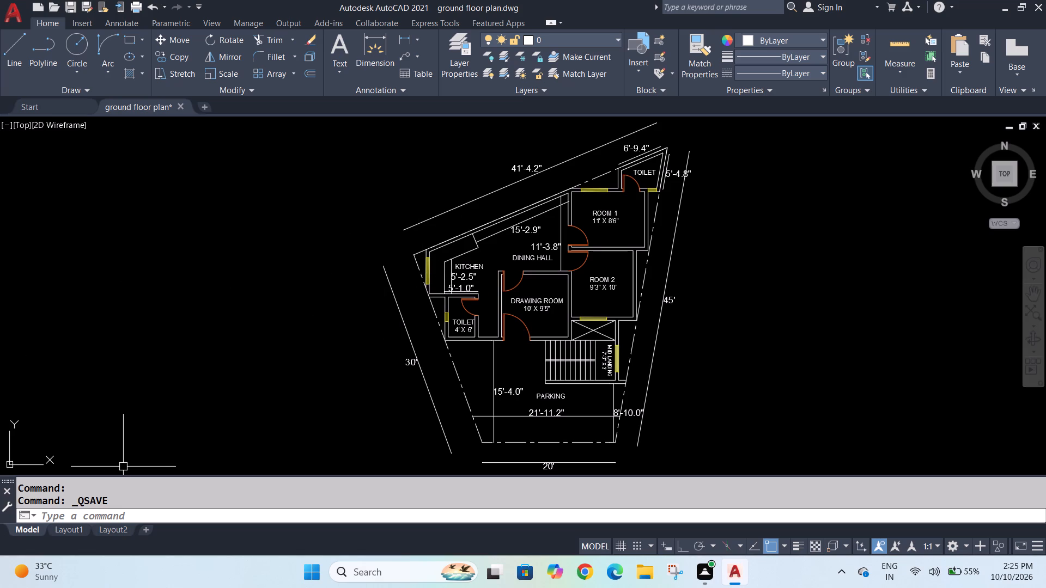
key("ctrl+p")
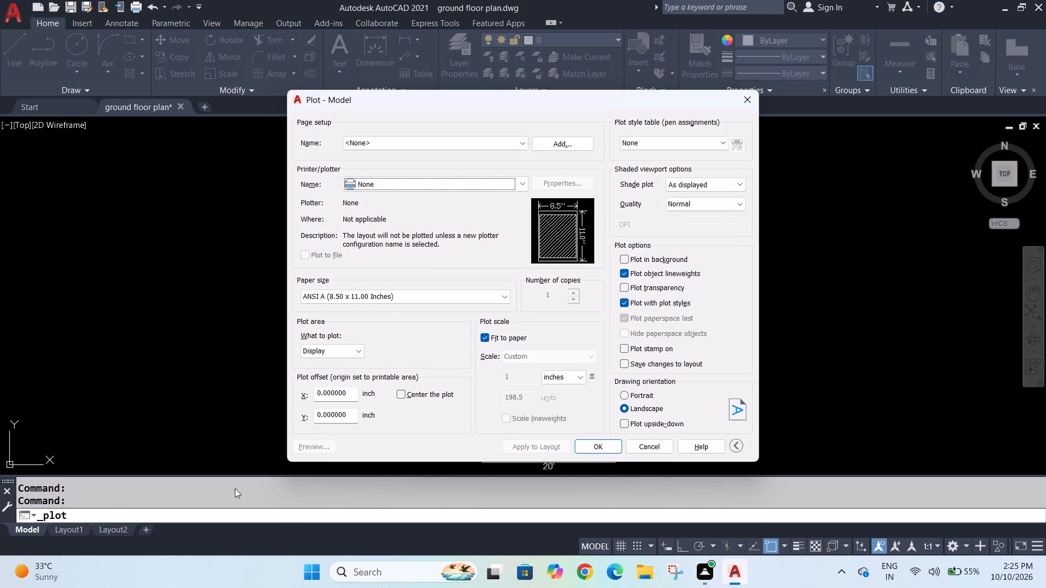
left_click(488, 180)
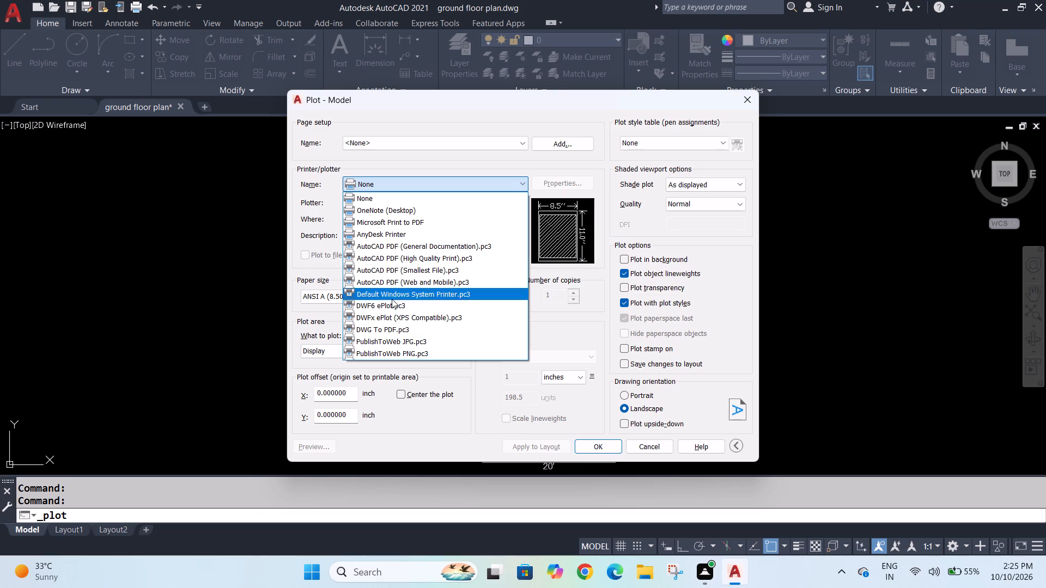
left_click(391, 328)
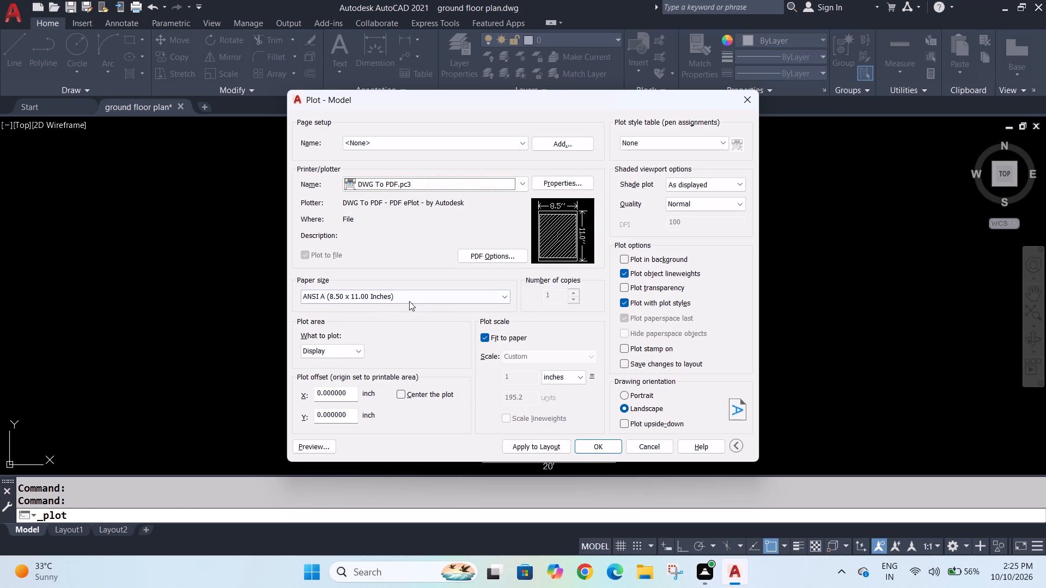
left_click(396, 293)
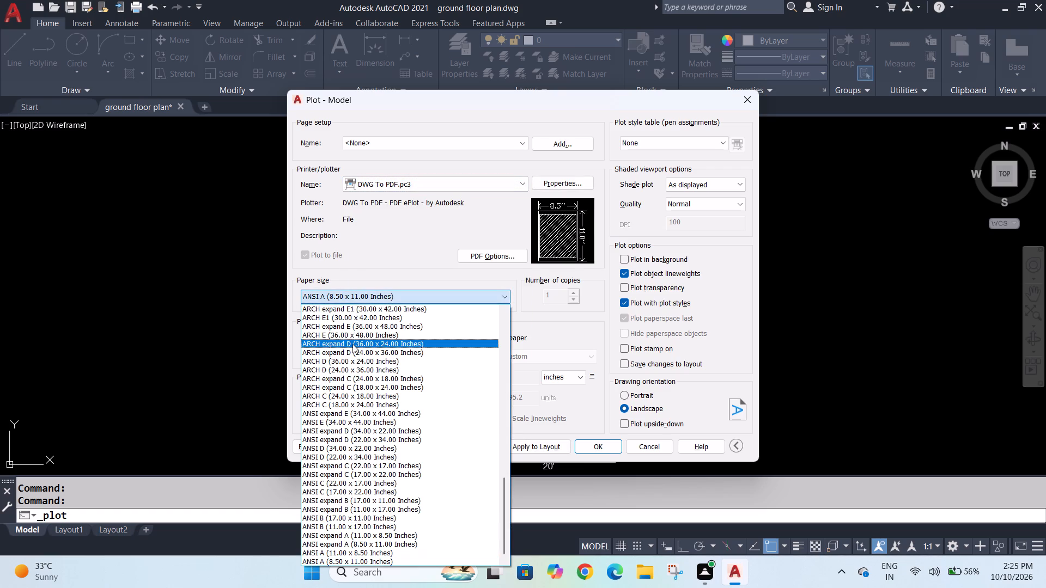
scroll(352, 344, "up", 20)
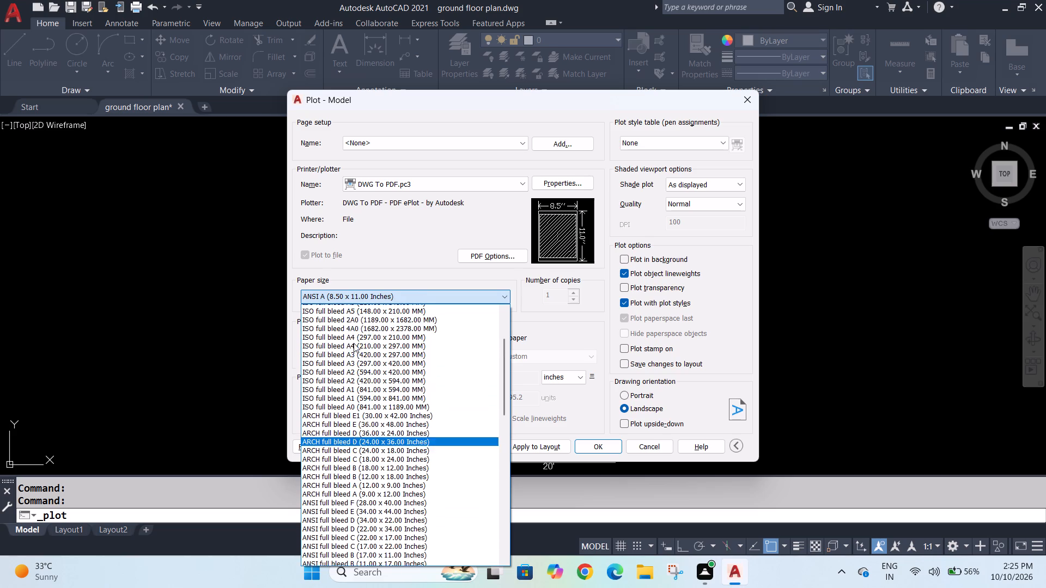
scroll(357, 351, "up", 1)
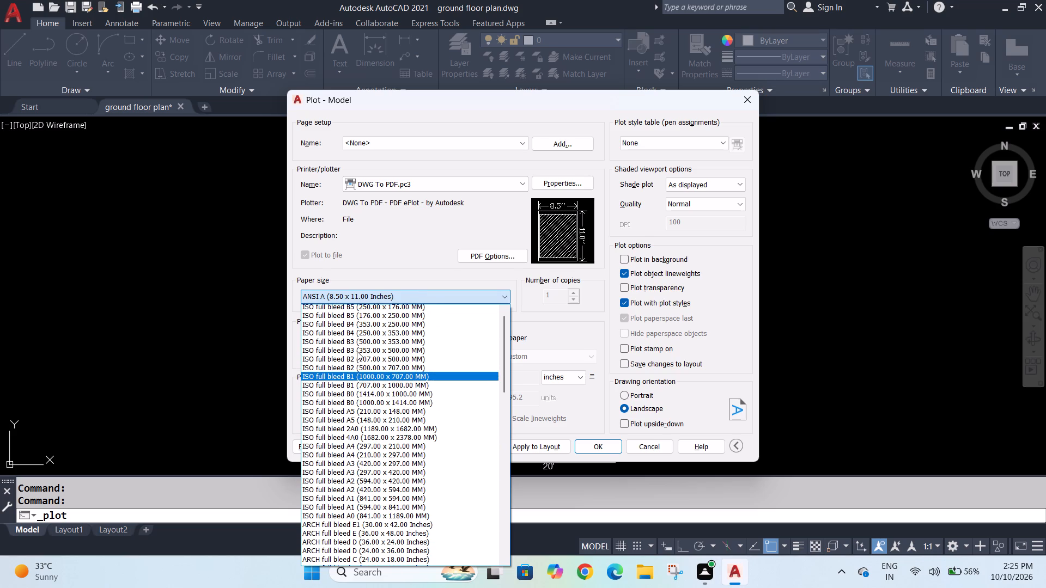
left_click(336, 455)
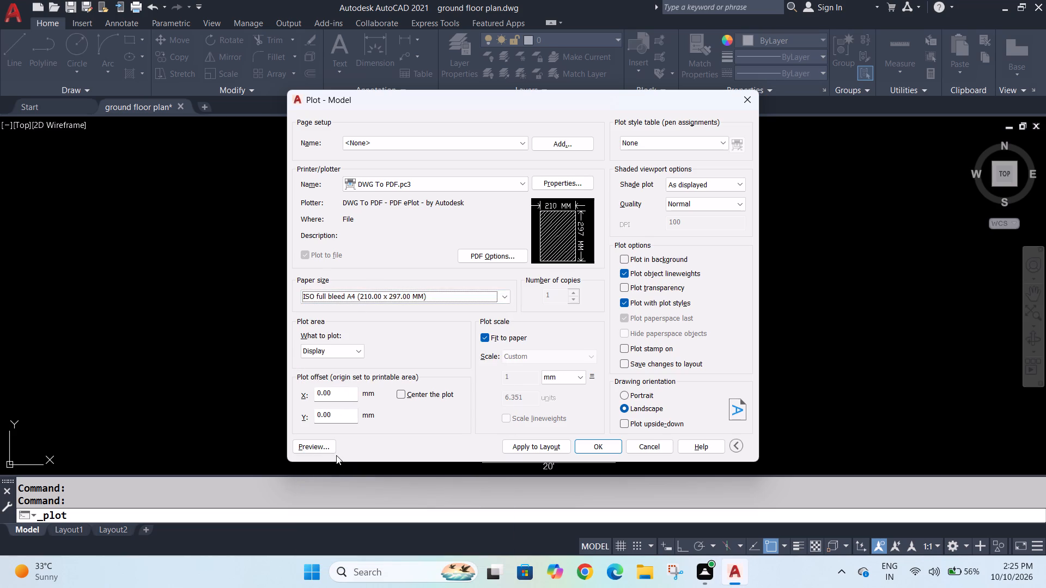
Set the plot area to a window enclosing the entire floor plan with its outer dimensions and some margin.
left_click(350, 352)
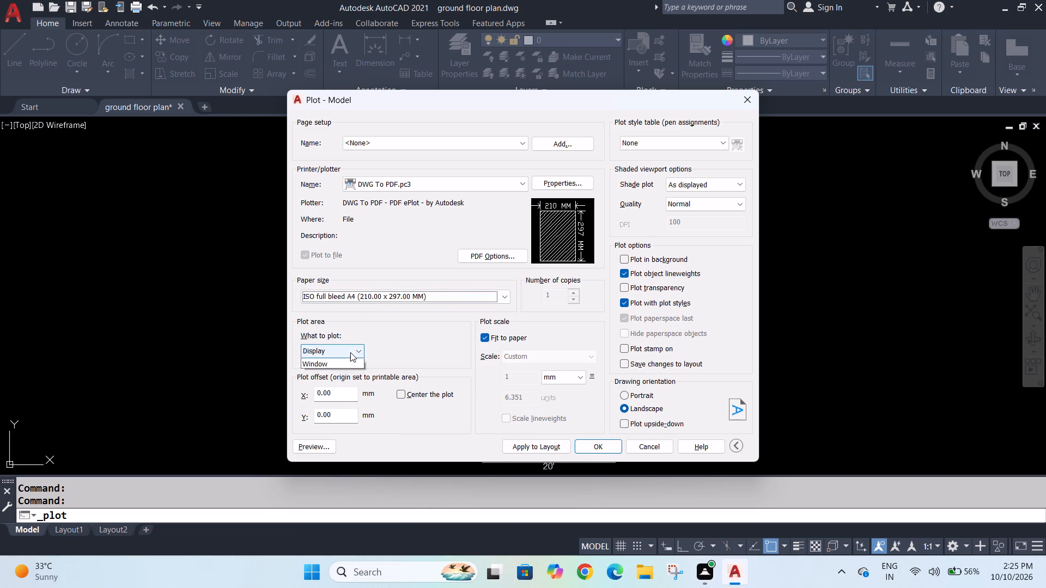
left_click(335, 391)
scroll(367, 192, "down", 1)
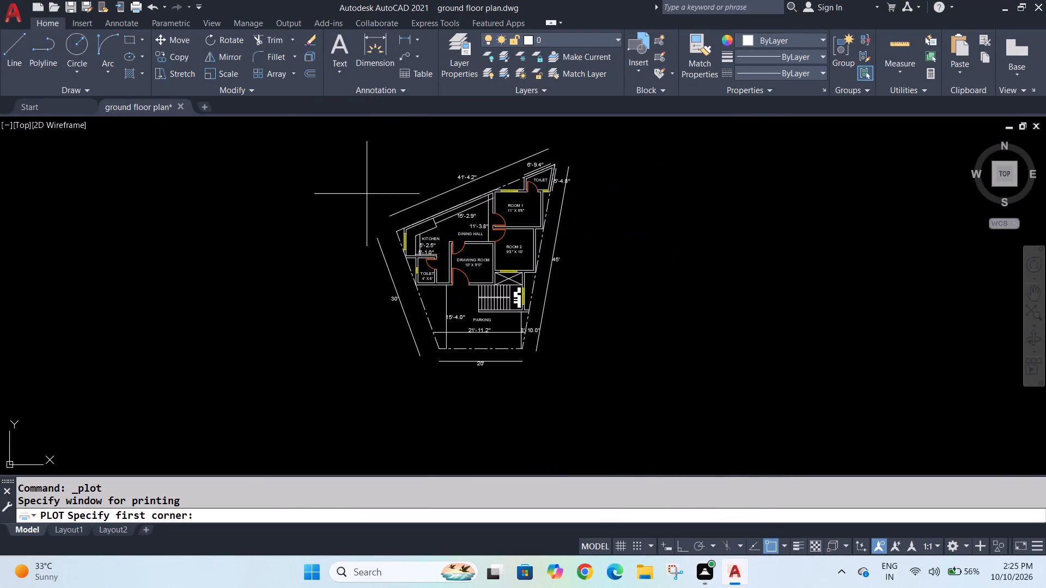
scroll(332, 152, "down", 1)
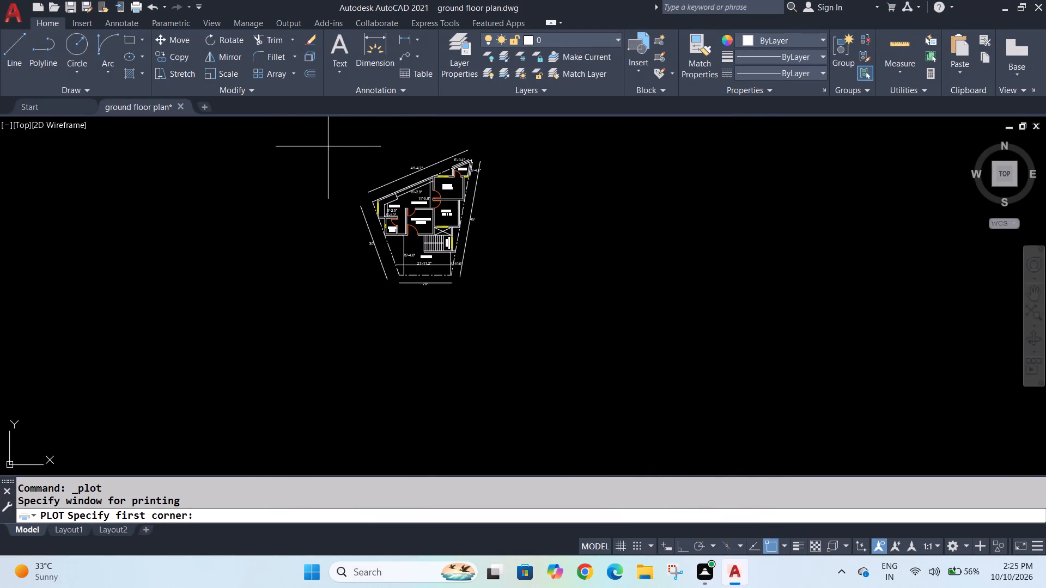
scroll(328, 146, "up", 1)
middle_click_drag(333, 161, 346, 195)
middle_click(346, 195)
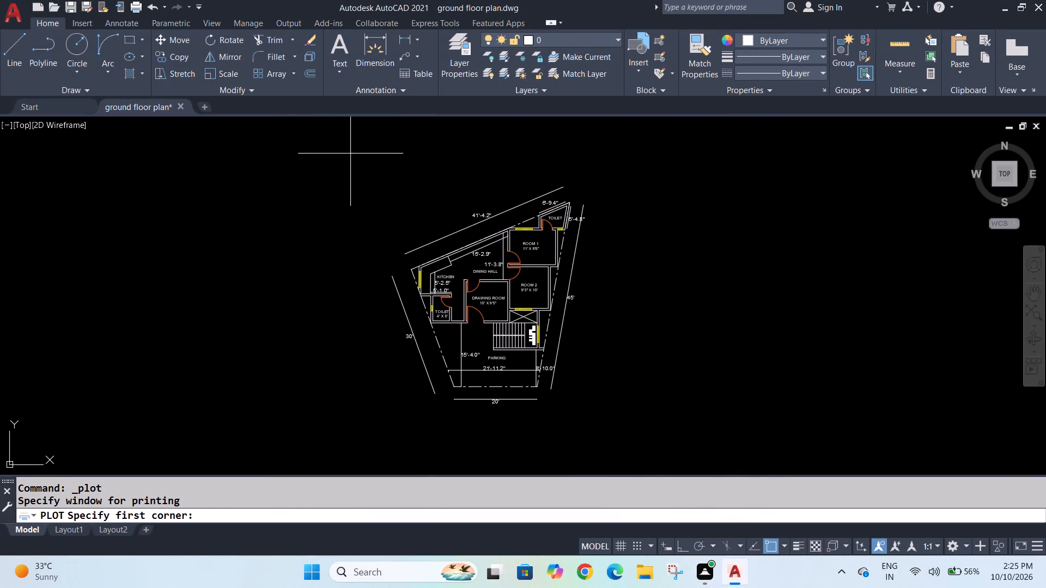
left_click(342, 149)
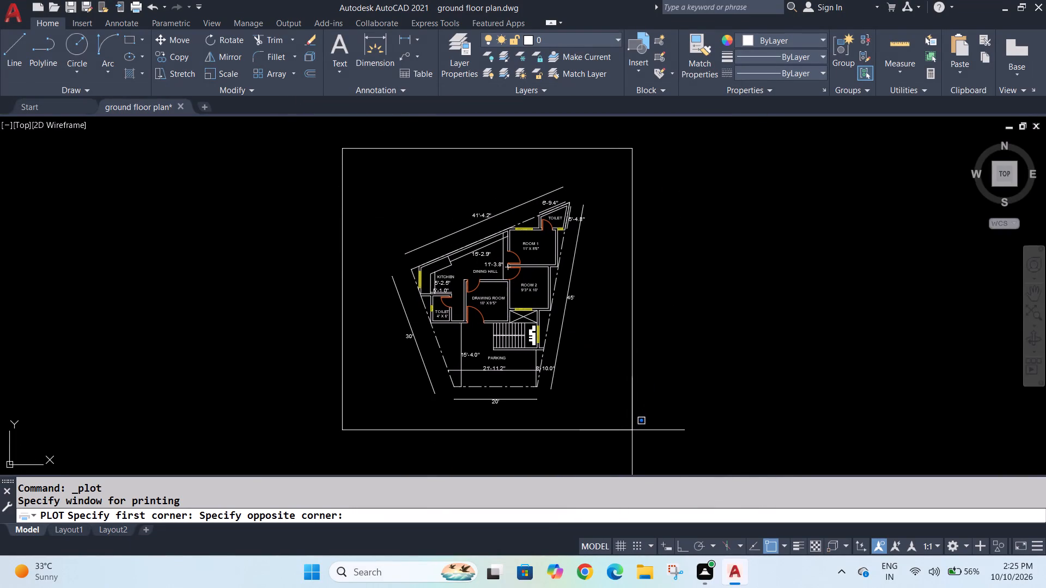
left_click(629, 430)
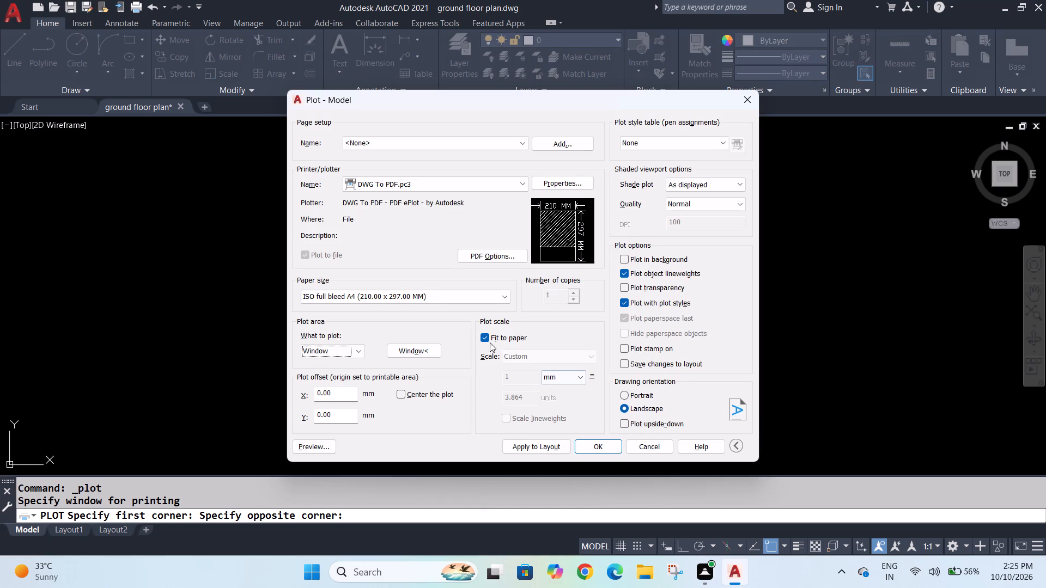
Center the plot on the sheet and apply the plot settings to the layout.
left_click(403, 395)
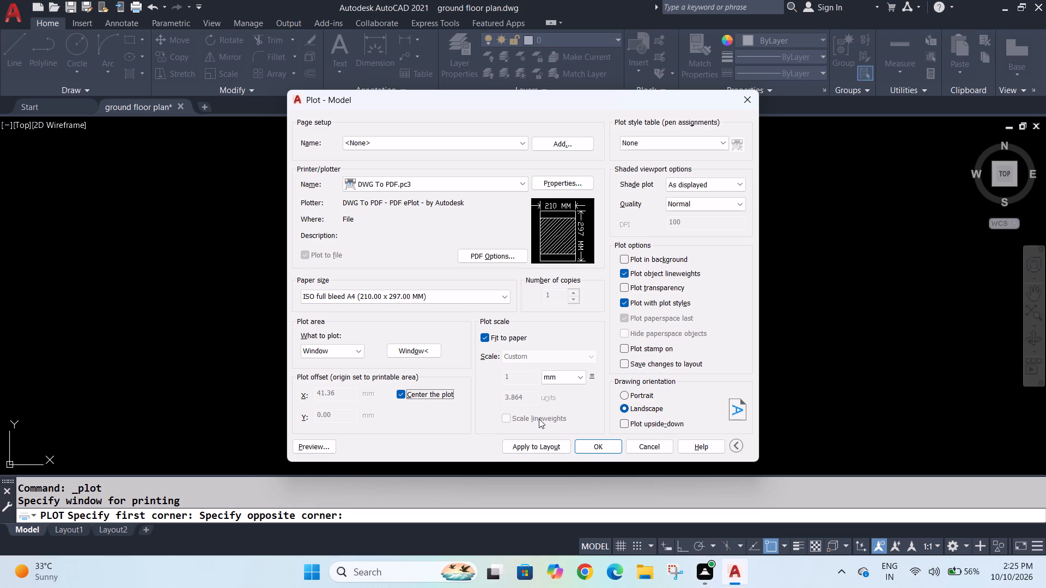
left_click(522, 446)
Preview the plotted sheet to examine the plan's placement, and return to the plot settings.
left_click(319, 448)
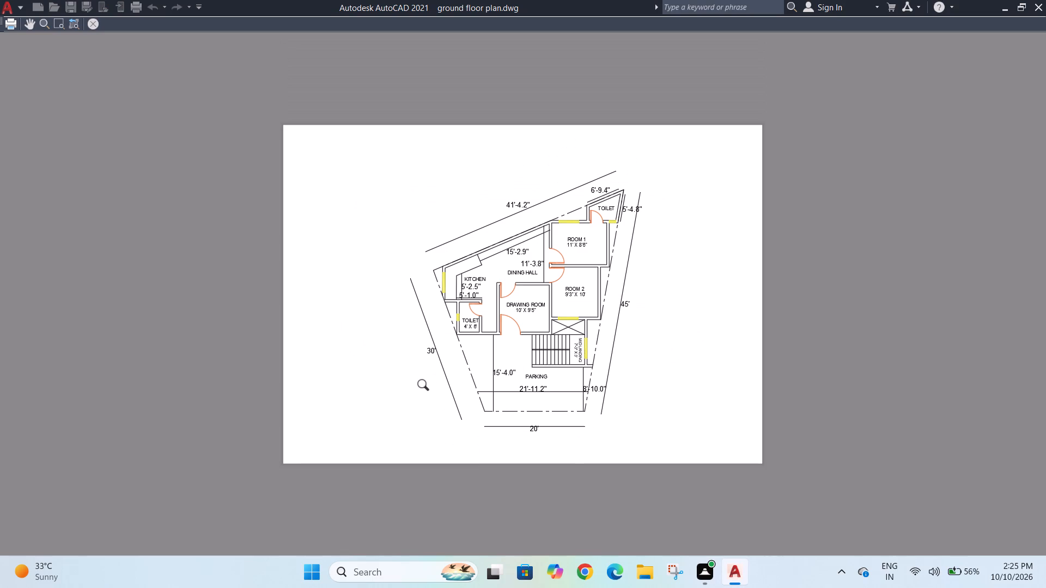
left_click(97, 20)
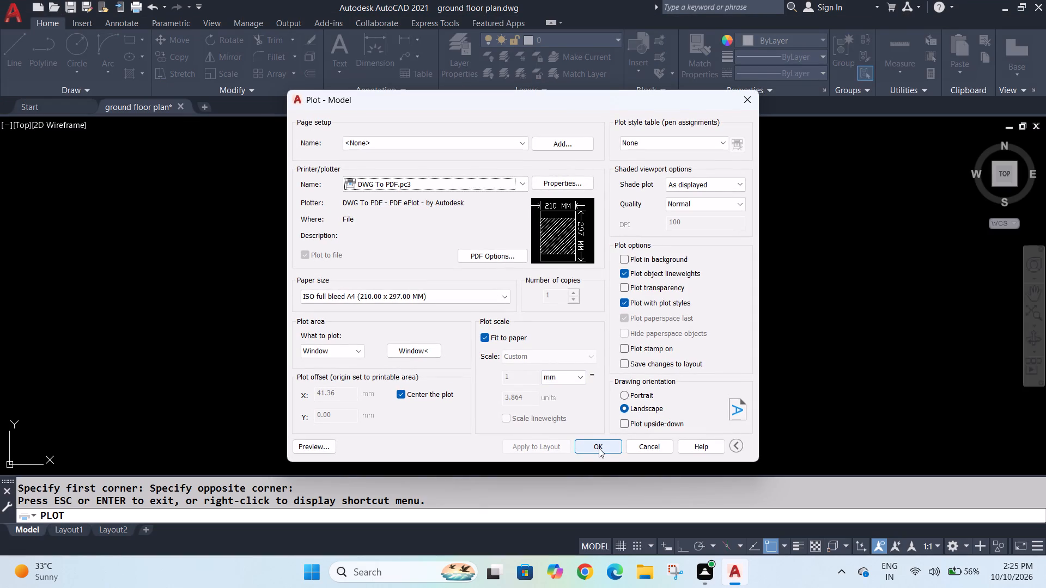
Plot the plan to ground floor plan-Model.pdf in the SYMBIOSIS folder on the Desktop.
left_click(599, 448)
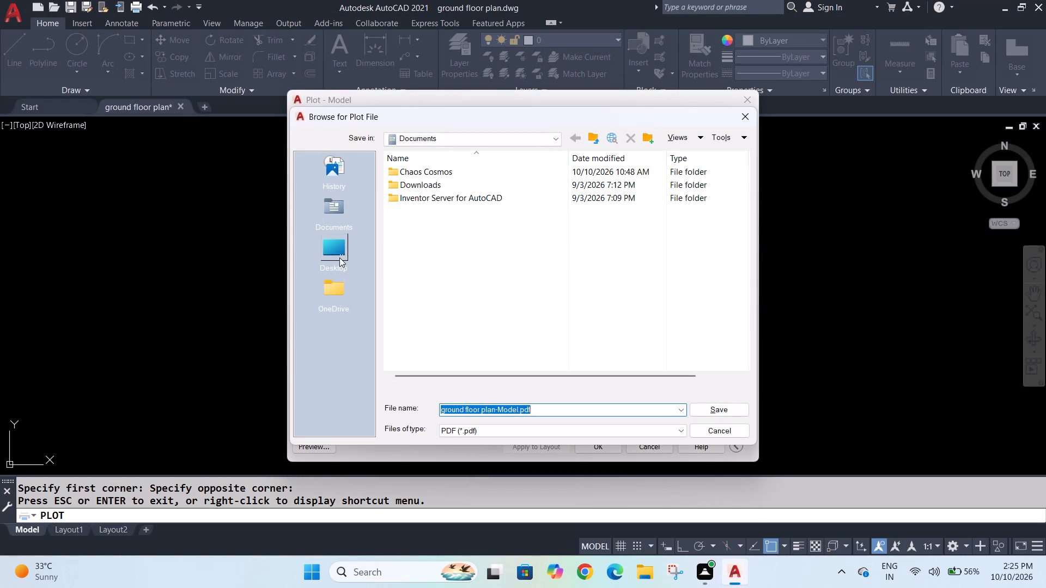
double_click(339, 258)
scroll(444, 329, "down", 4)
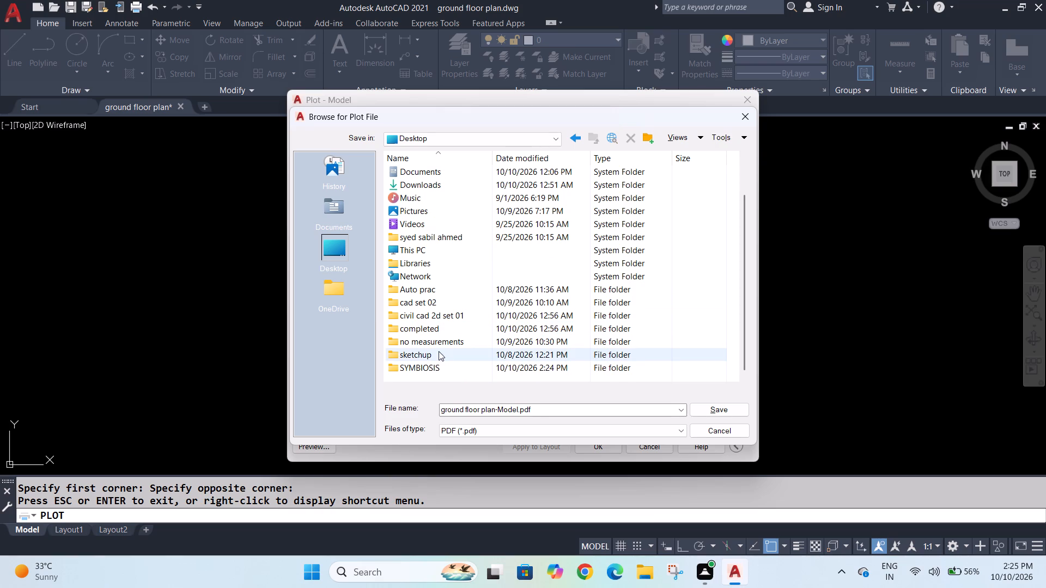
double_click(422, 363)
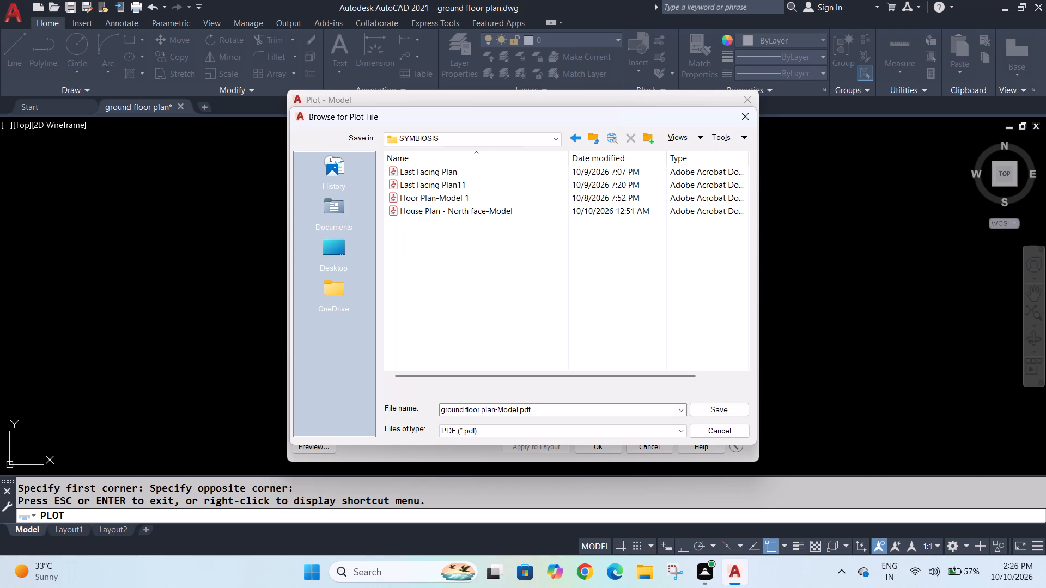
left_click(715, 408)
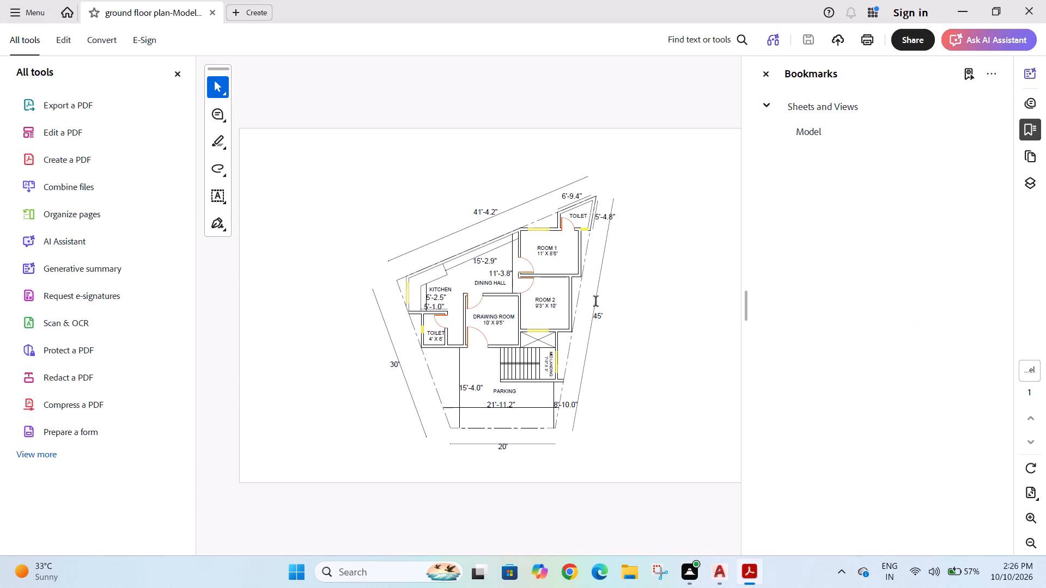
Examine the plotted floor plan PDF in Adobe Acrobat with the bookmarks hidden, and close Acrobat.
scroll(596, 302, "up", 2)
scroll(528, 278, "up", 3)
left_click(763, 77)
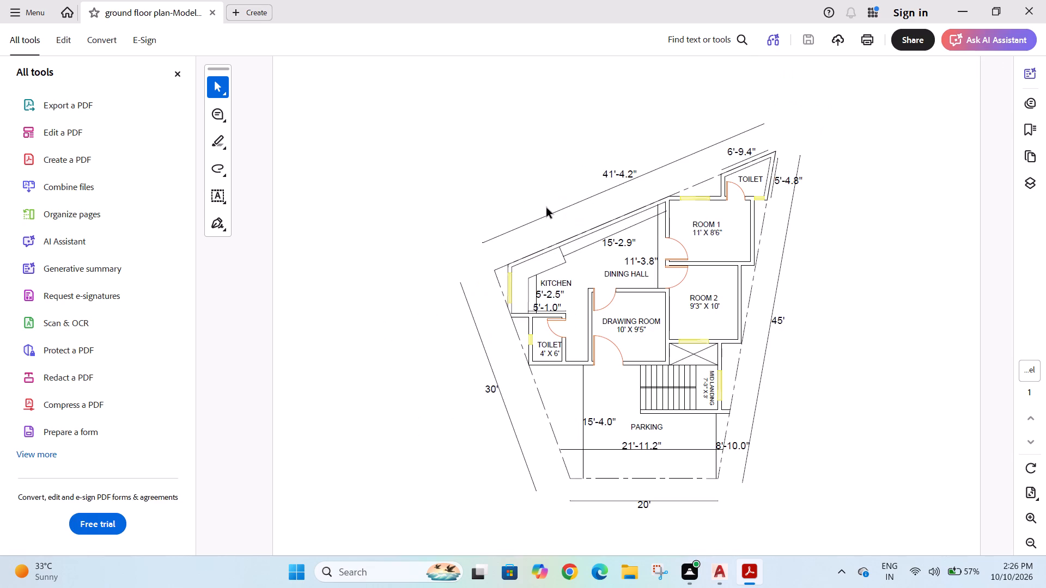
scroll(550, 215, "up", 2)
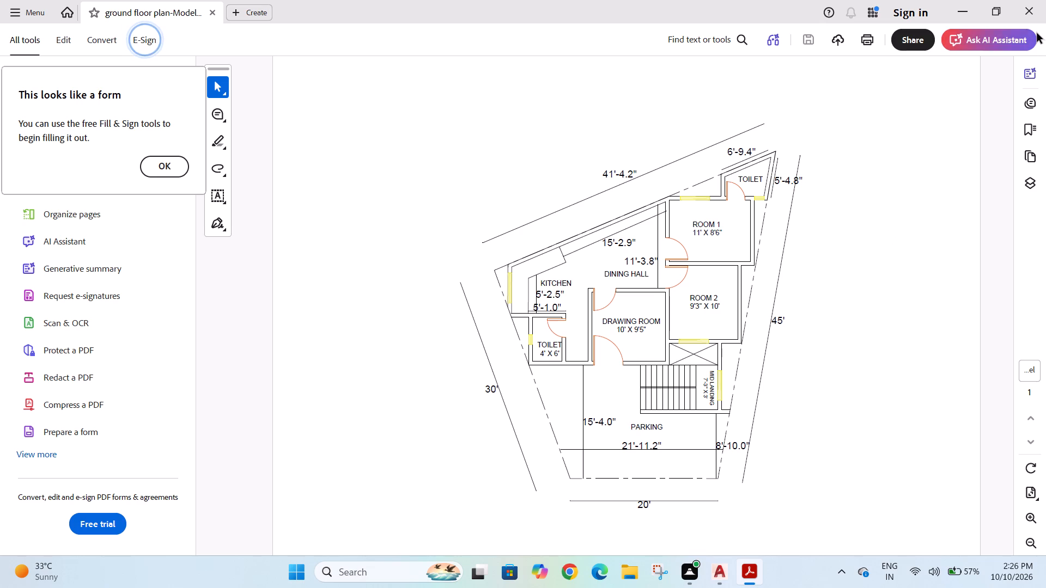
left_click(1027, 10)
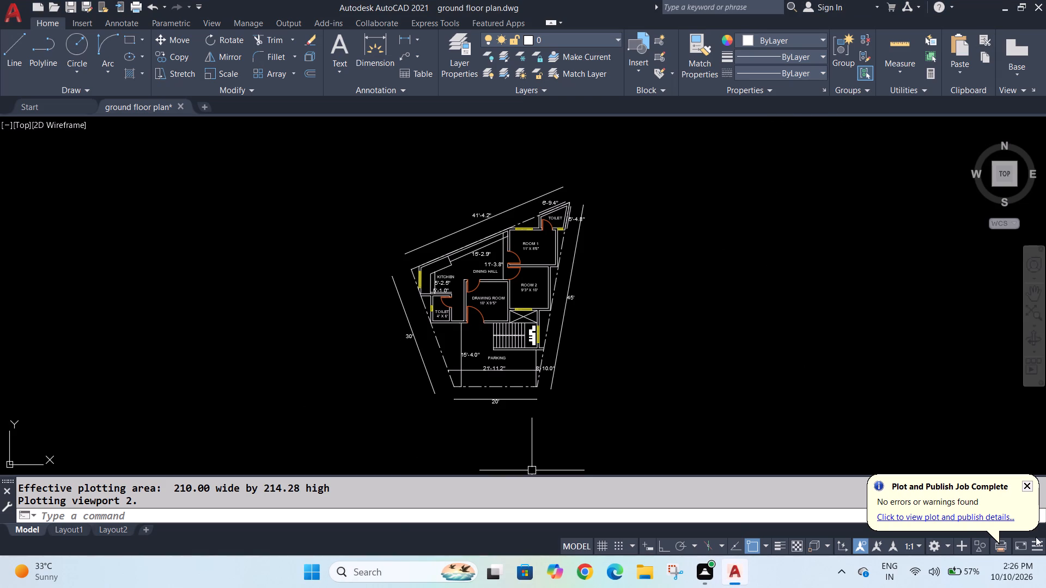
Dismiss the plot notification, save the ground floor plan drawing again and close AutoCAD.
left_click(1029, 486)
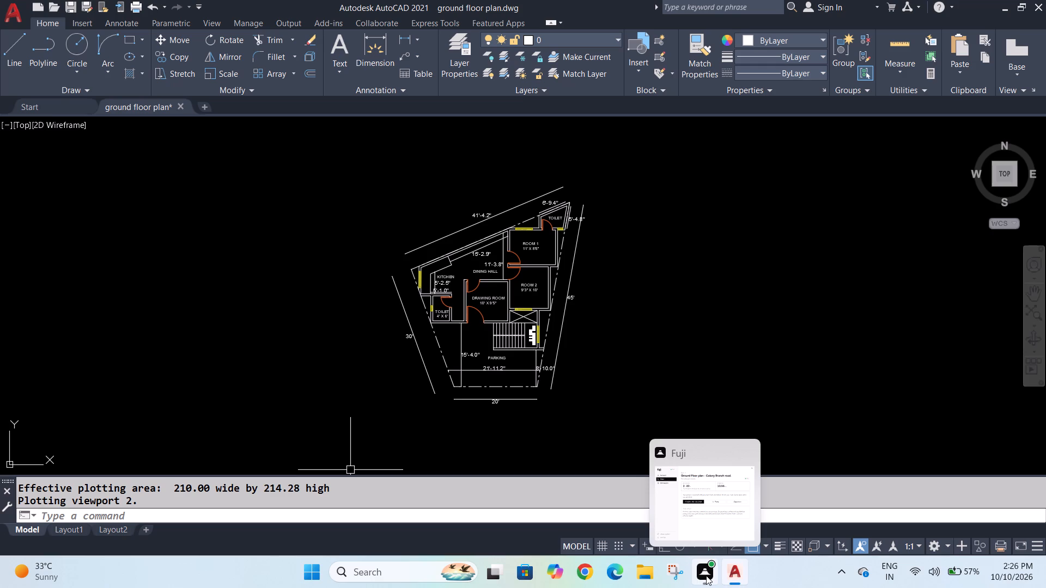
left_click(70, 5)
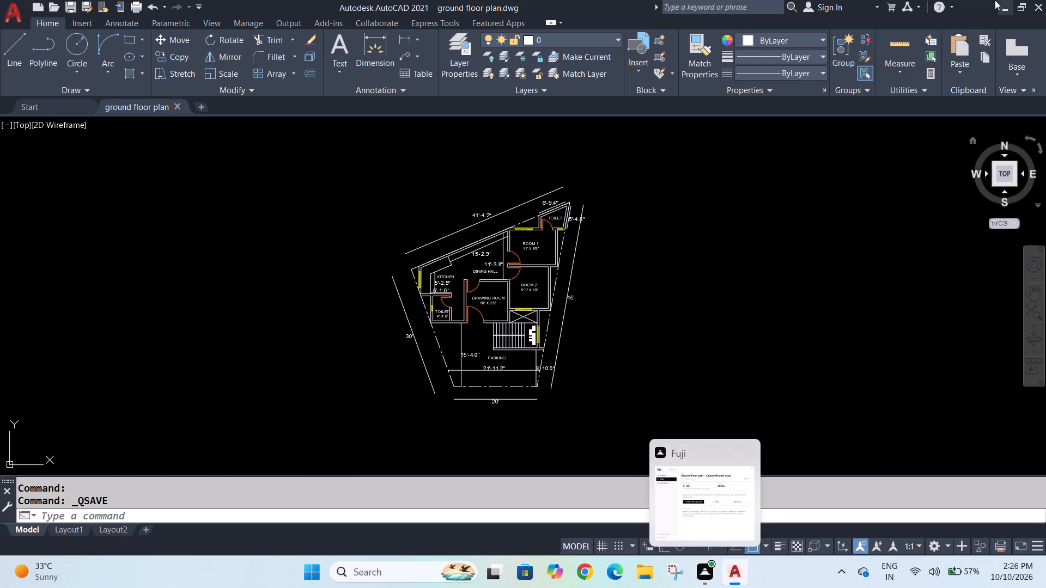
left_click(1041, 7)
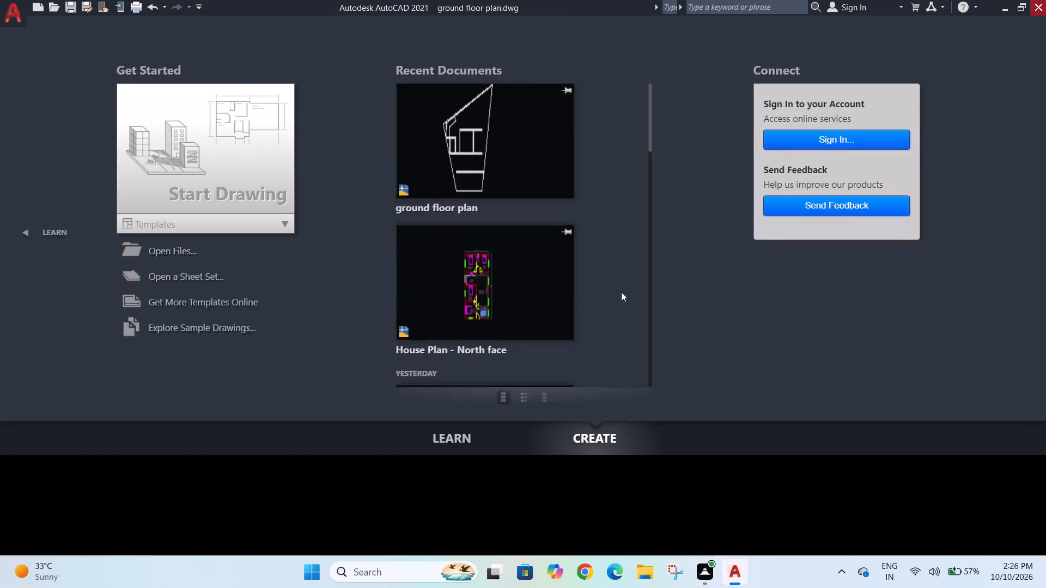